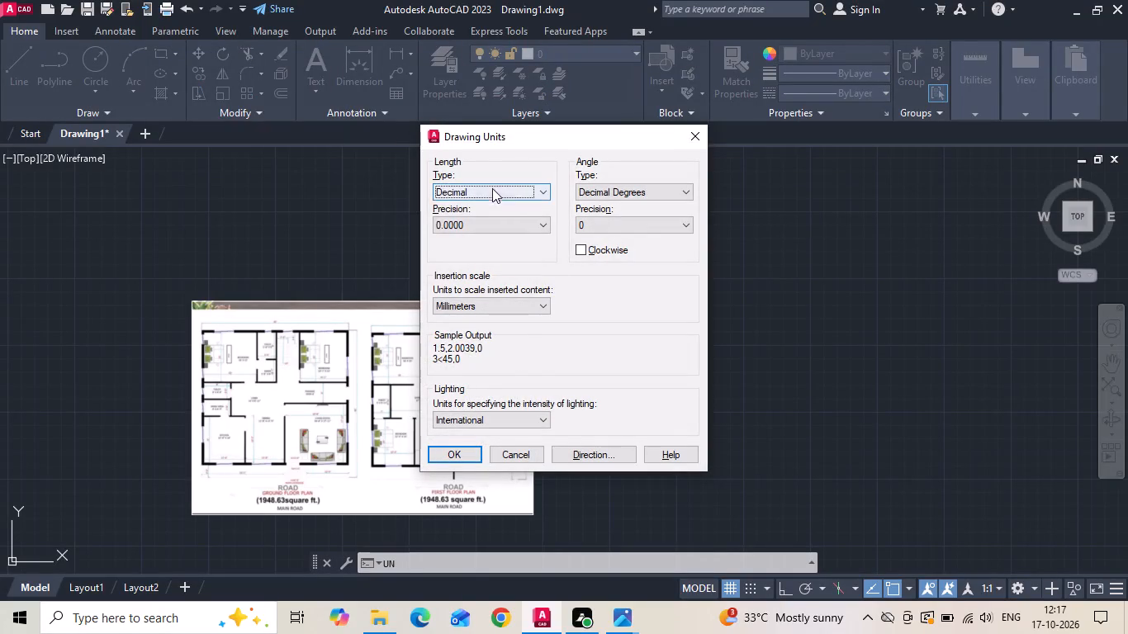
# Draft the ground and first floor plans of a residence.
# Set the drawing units to Engineering length with 0'-0.0" precision and inches as the insertion scale.
pyautogui.click(491, 188)
pyautogui.click(472, 229)
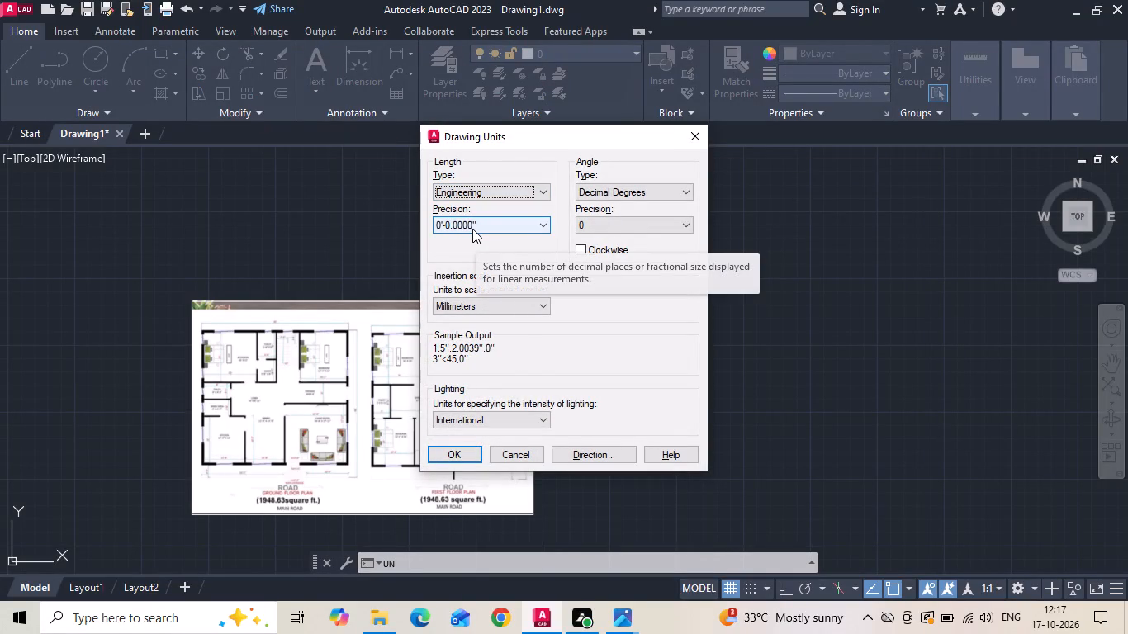
pyautogui.click(472, 229)
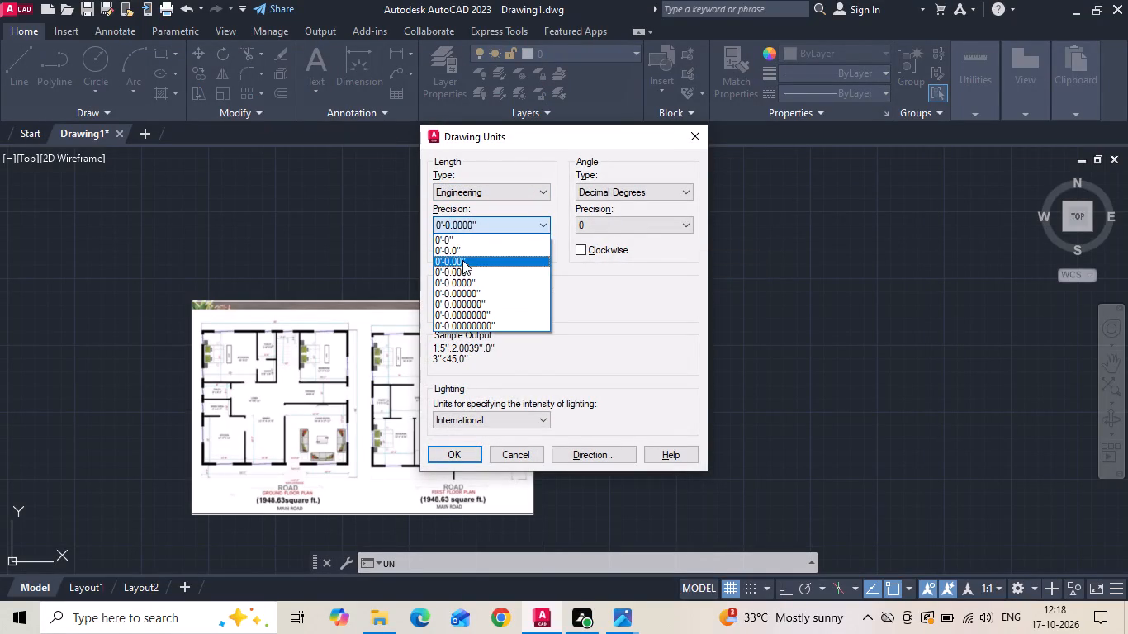
pyautogui.click(463, 255)
pyautogui.click(461, 309)
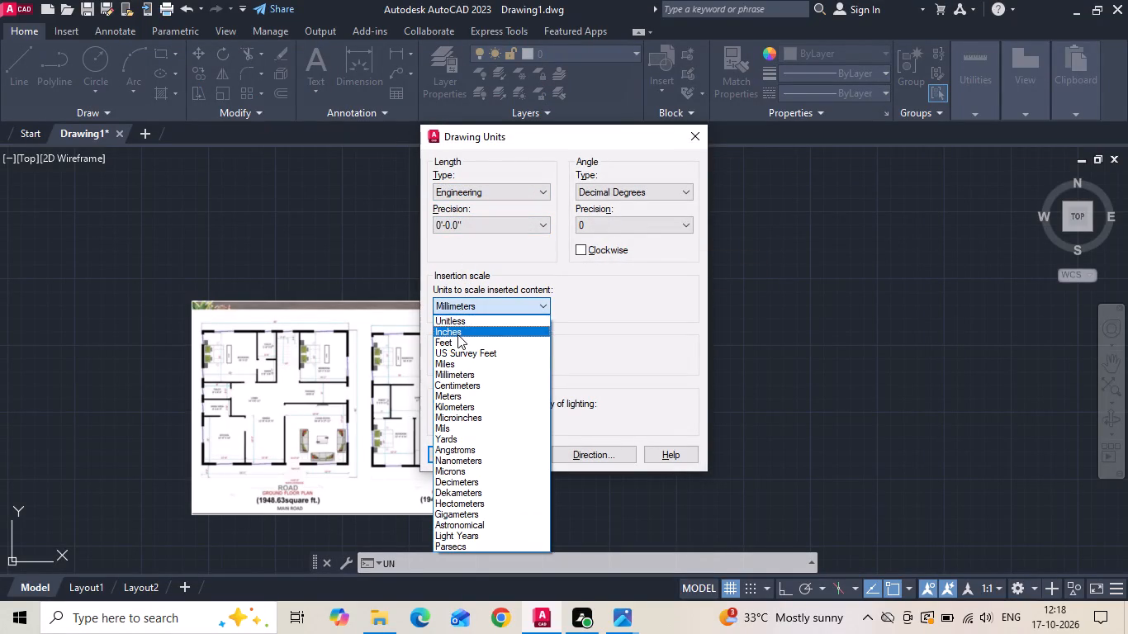
pyautogui.click(457, 334)
pyautogui.click(457, 454)
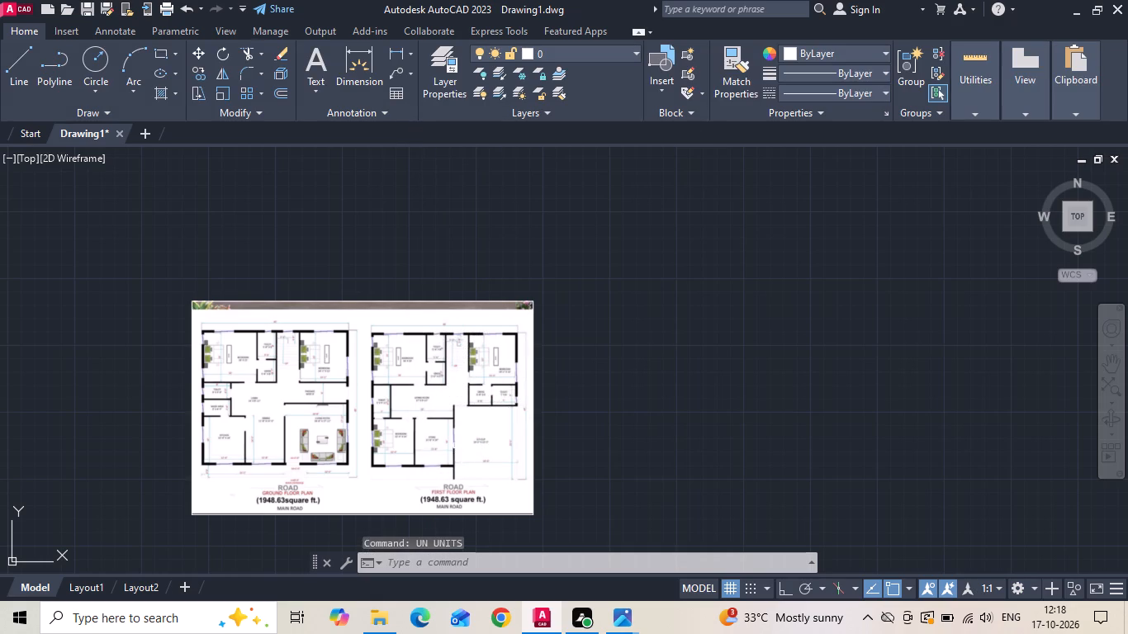
# Modify the ISO-25 dimension style's primary units to Engineering format with 0'-0.0" precision.
pyautogui.press('d')
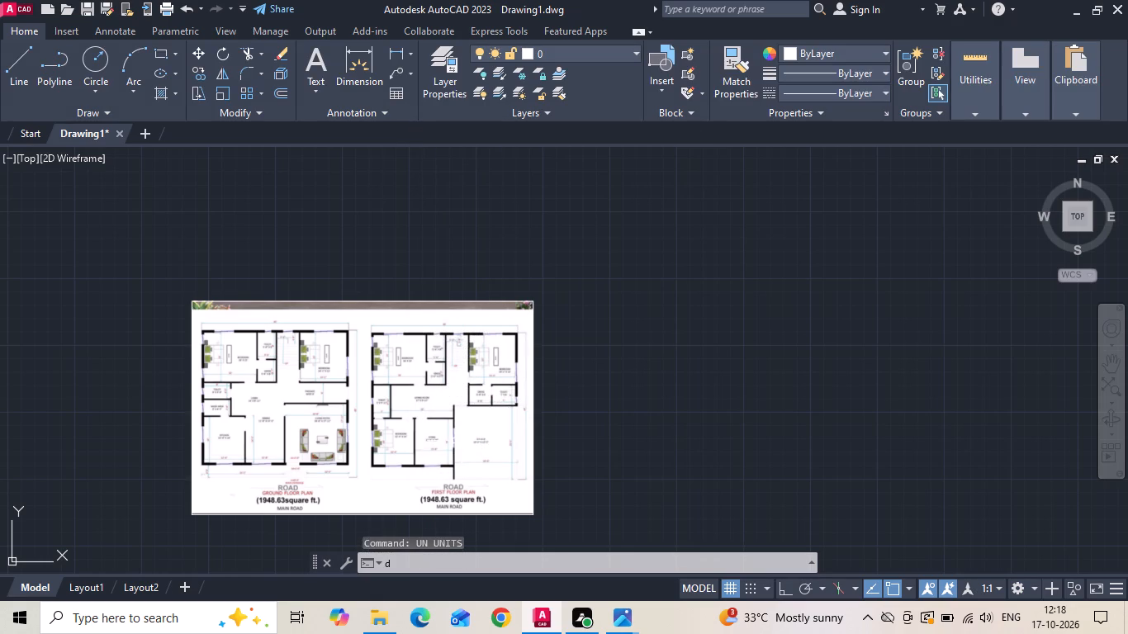
pyautogui.press('space')
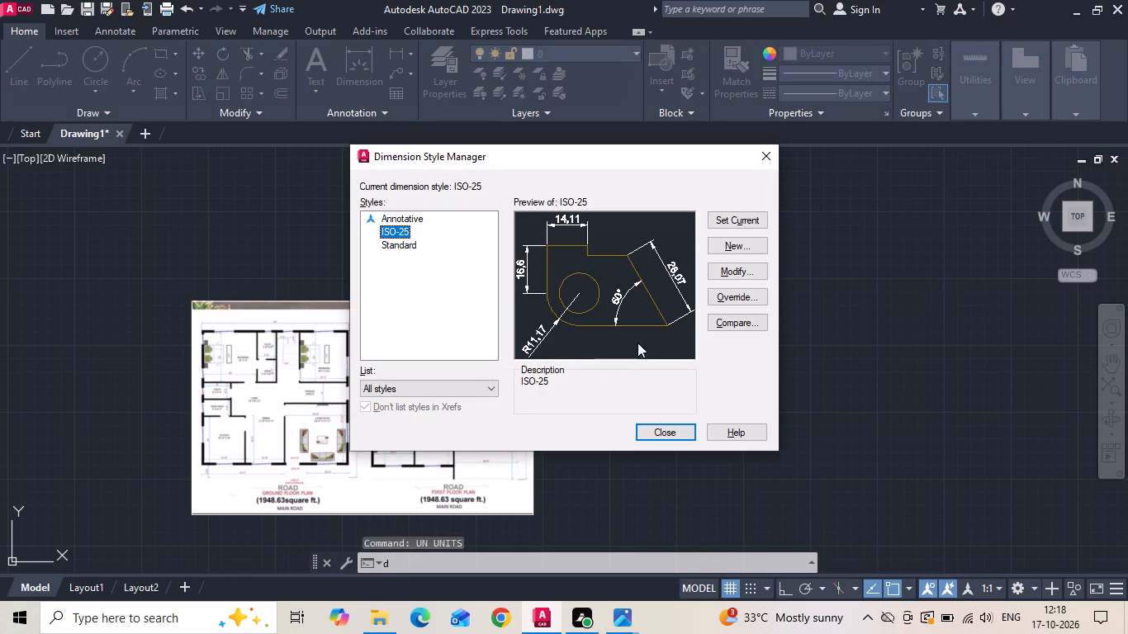
pyautogui.click(713, 272)
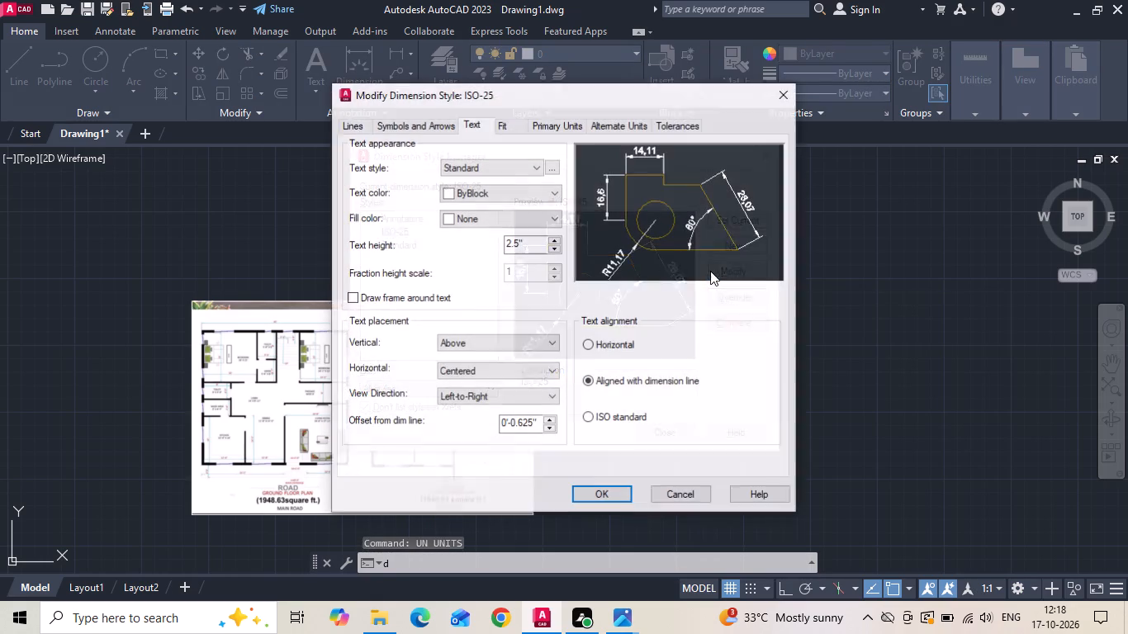
pyautogui.click(535, 126)
pyautogui.click(517, 161)
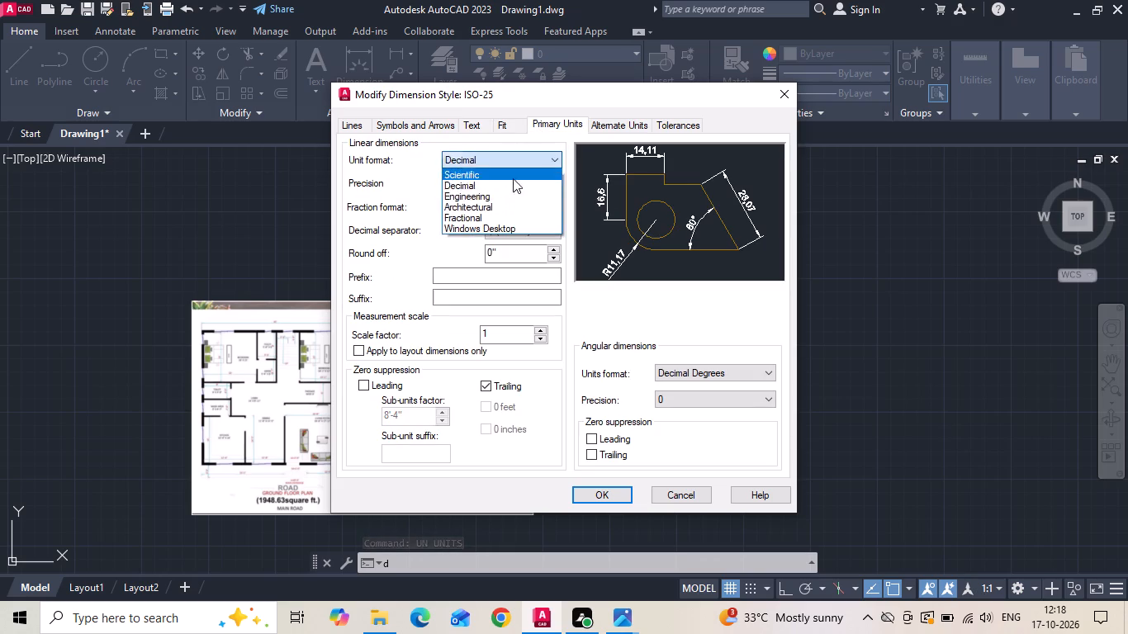
pyautogui.click(506, 192)
pyautogui.click(508, 186)
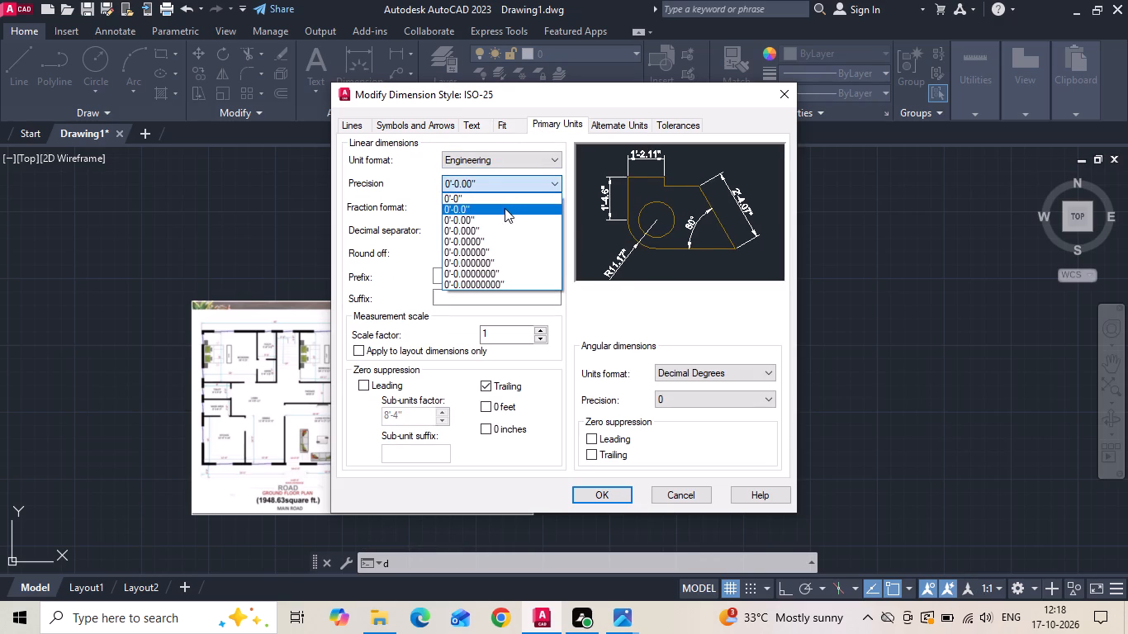
pyautogui.click(505, 208)
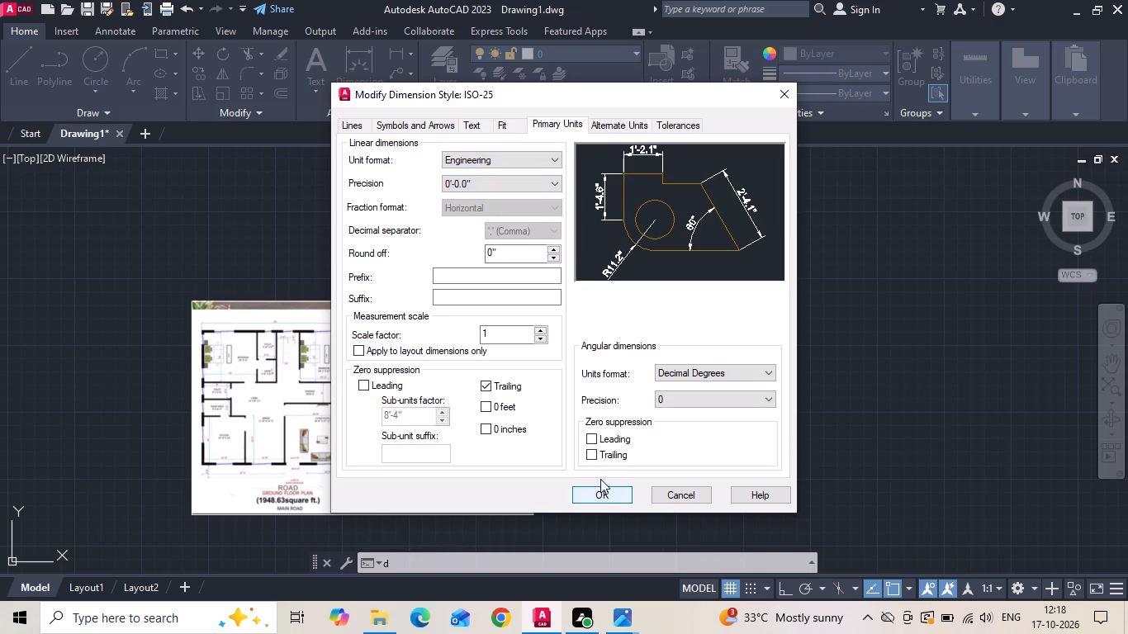
# Set the ISO-25 dimension text height to 9" and make the style current.
pyautogui.click(463, 121)
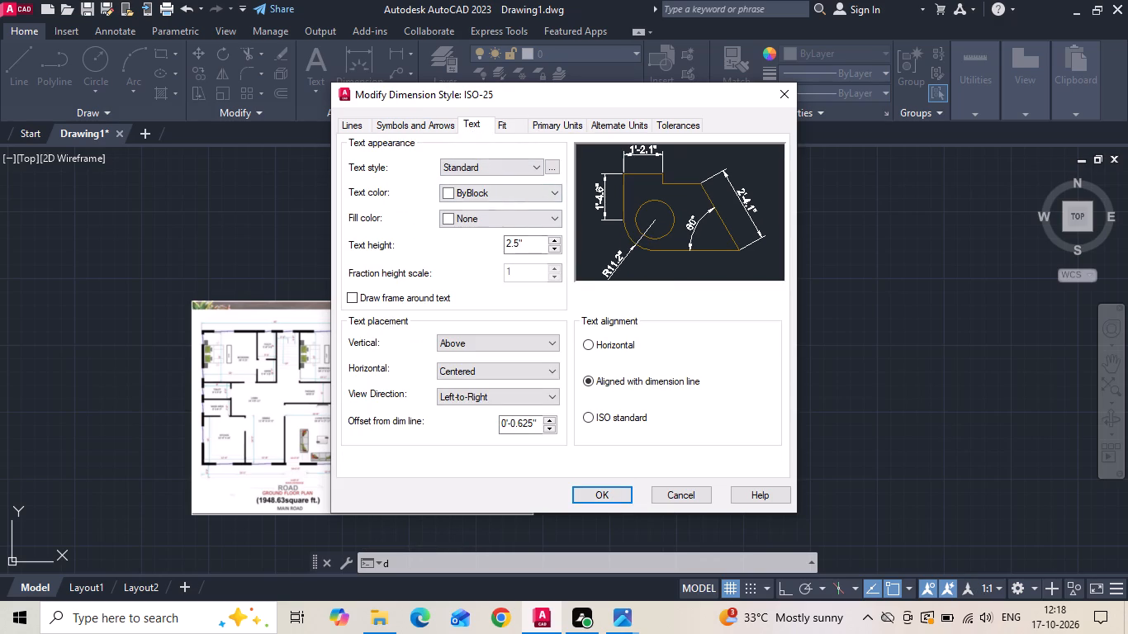
pyautogui.moveTo(526, 243); pyautogui.dragTo(514, 243)
pyautogui.click(506, 244)
pyautogui.moveTo(523, 244); pyautogui.dragTo(429, 232)
pyautogui.press('BackSpace')
pyautogui.press('9')
pyautogui.hotkey('shift', '"')
pyautogui.press('Return')
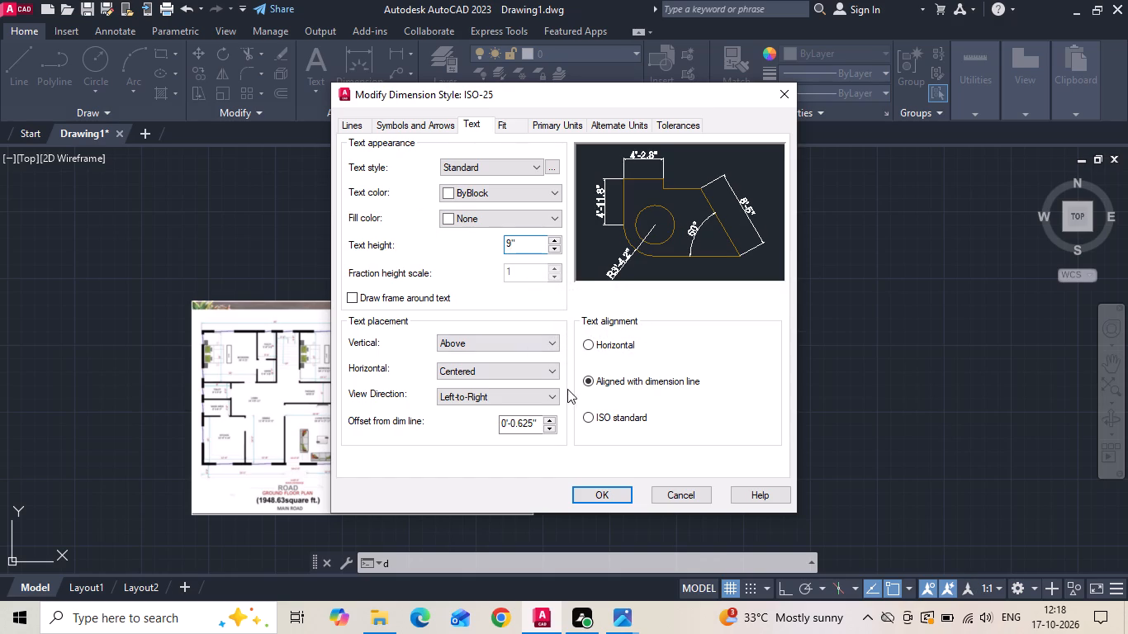
pyautogui.click(604, 494)
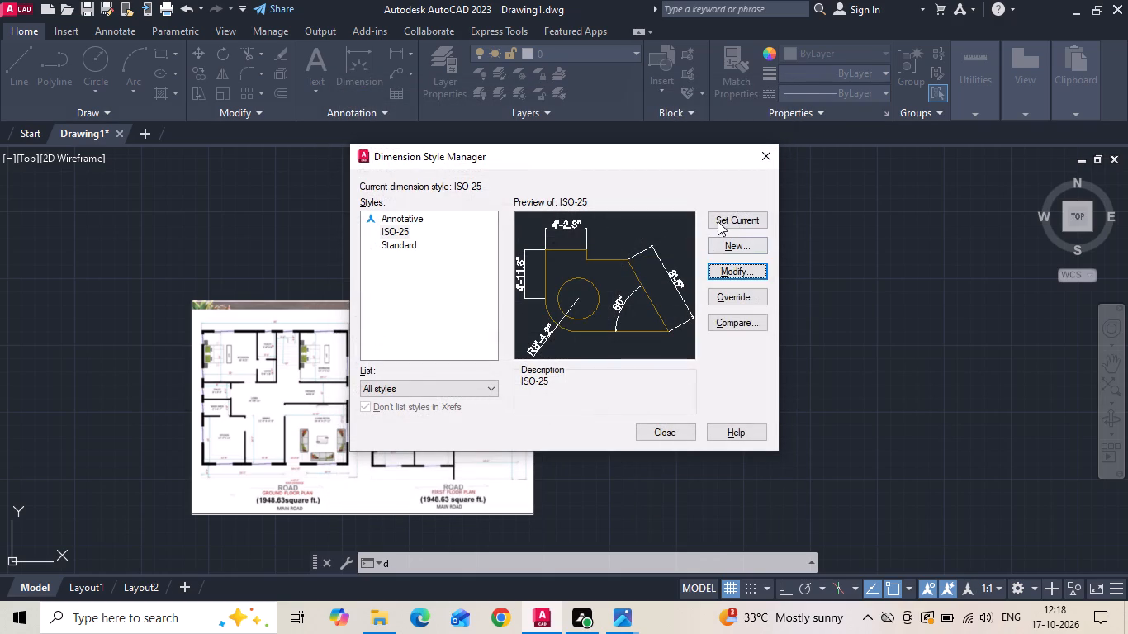
pyautogui.click(720, 218)
pyautogui.click(679, 435)
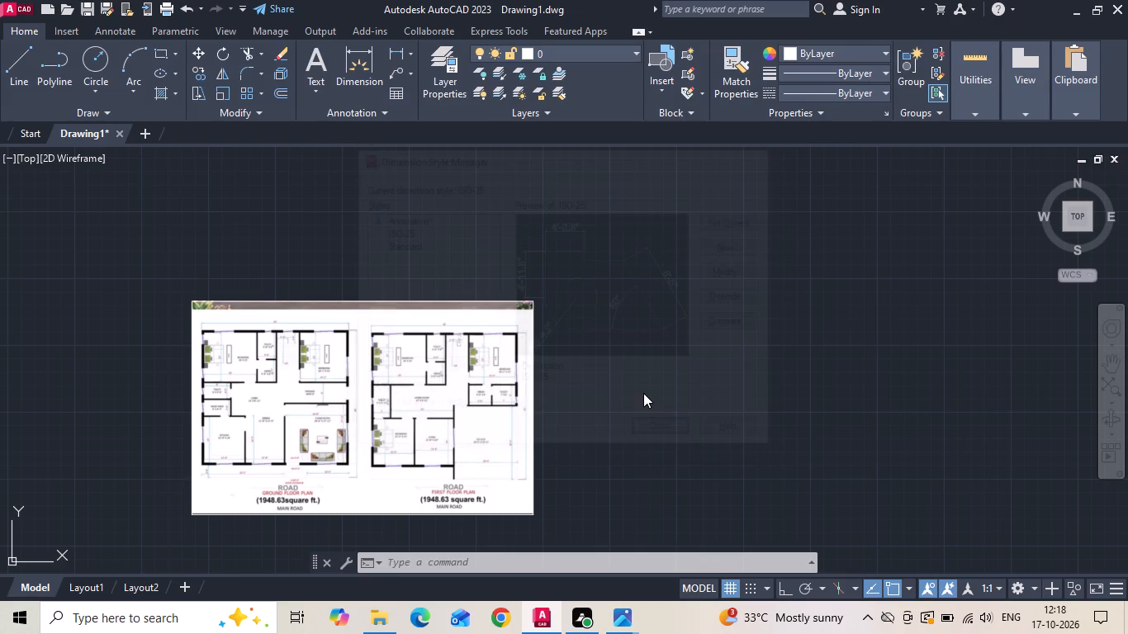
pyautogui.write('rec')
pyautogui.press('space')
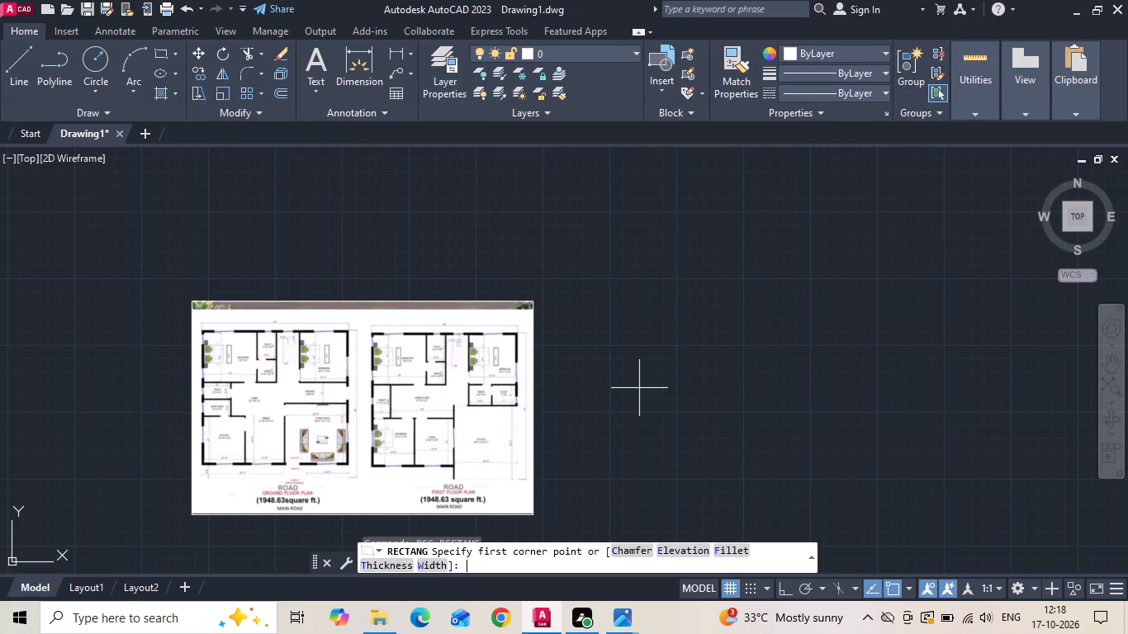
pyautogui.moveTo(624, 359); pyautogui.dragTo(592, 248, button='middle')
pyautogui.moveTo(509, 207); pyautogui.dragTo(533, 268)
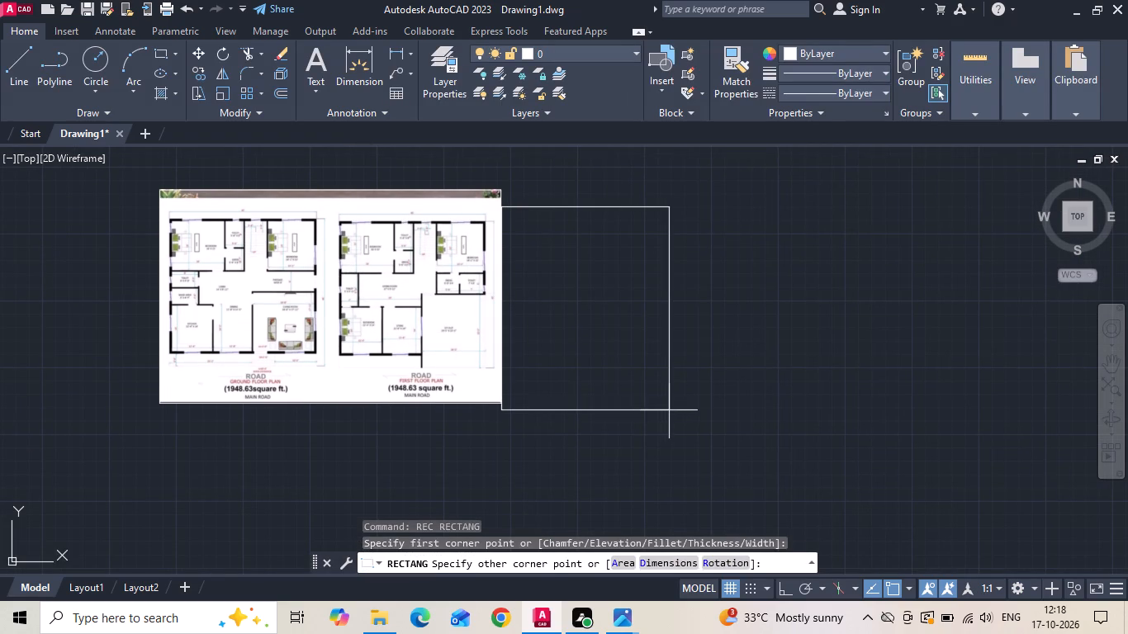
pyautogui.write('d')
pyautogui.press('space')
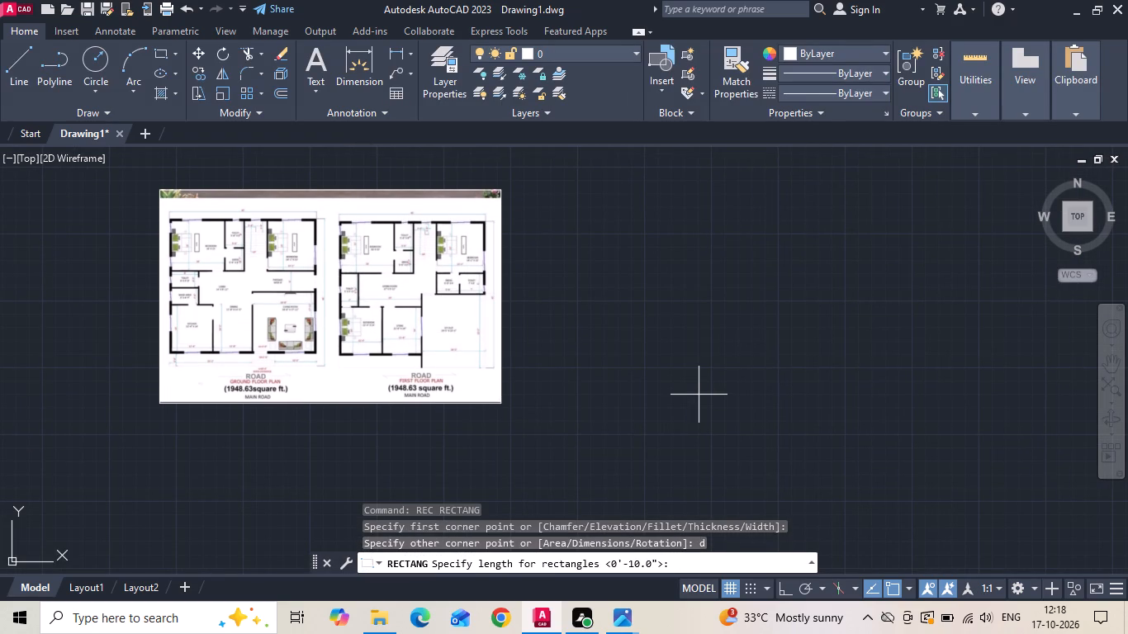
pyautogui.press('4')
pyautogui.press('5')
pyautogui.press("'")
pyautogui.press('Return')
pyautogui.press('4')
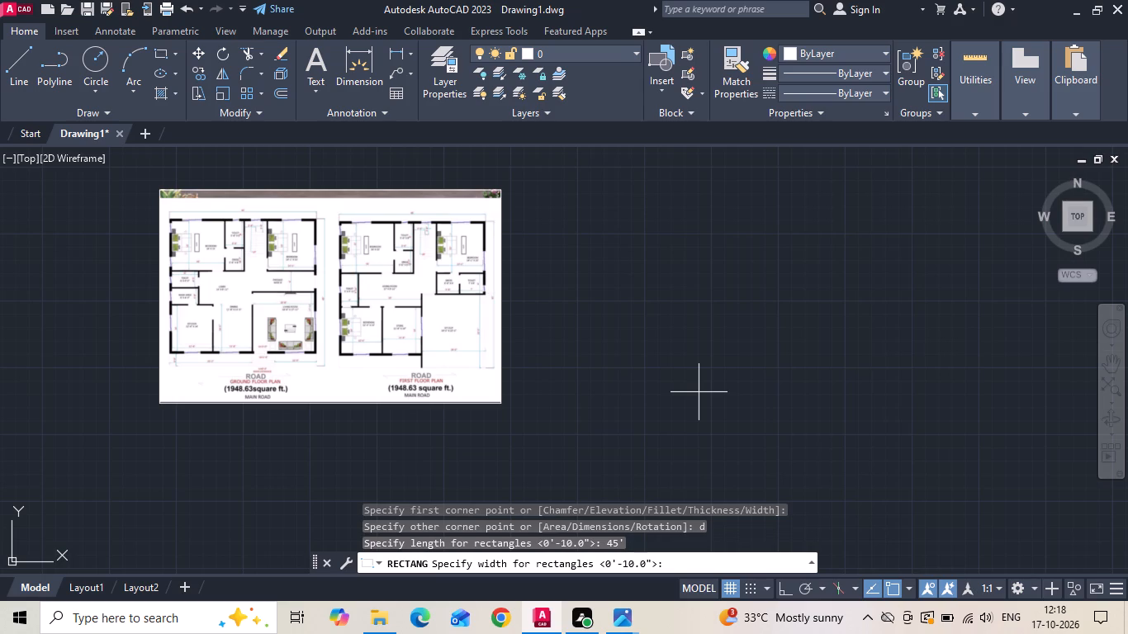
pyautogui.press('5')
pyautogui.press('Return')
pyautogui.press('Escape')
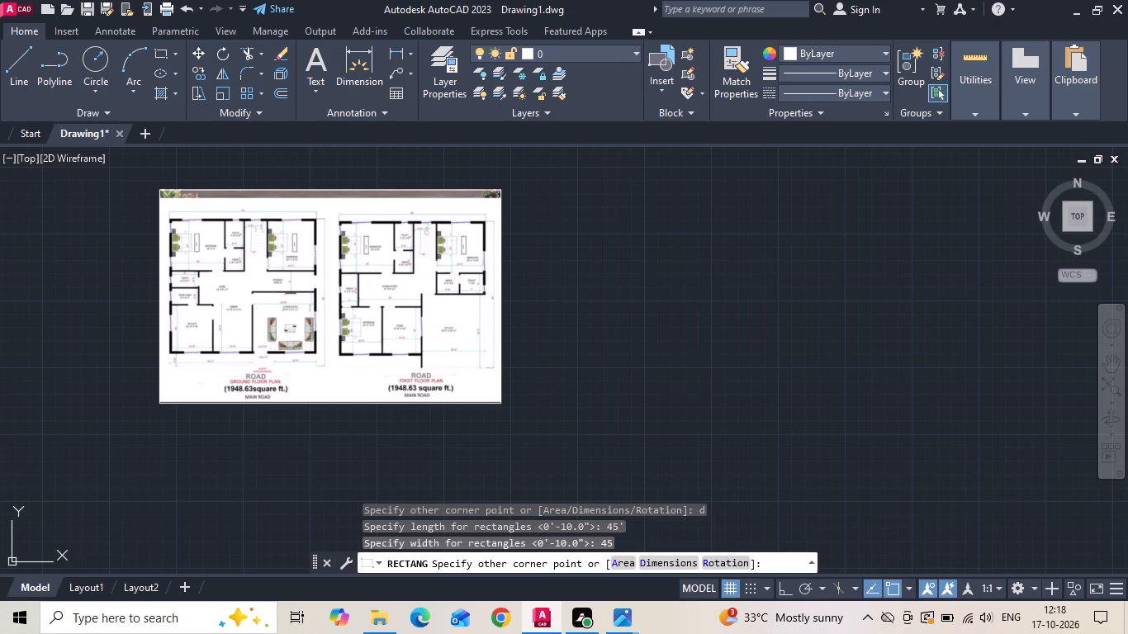
# Save the drawing as "45x45 plan" in the INTERNSHIP folder on the Desktop.
pyautogui.click(107, 4)
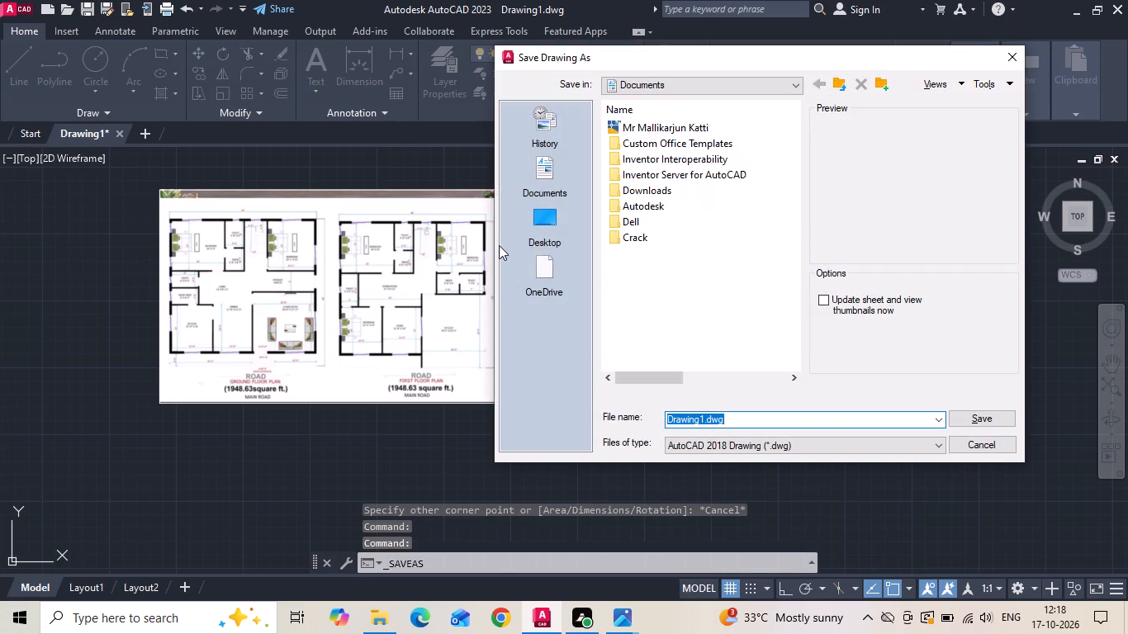
pyautogui.click(532, 226)
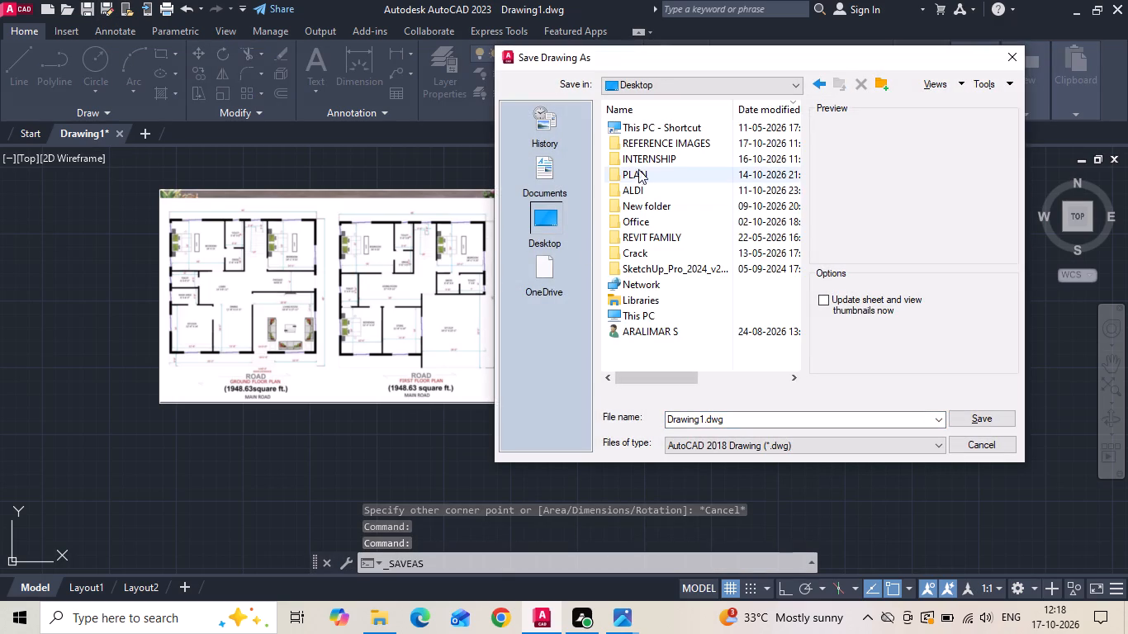
pyautogui.click(642, 166)
pyautogui.doubleClick(642, 166)
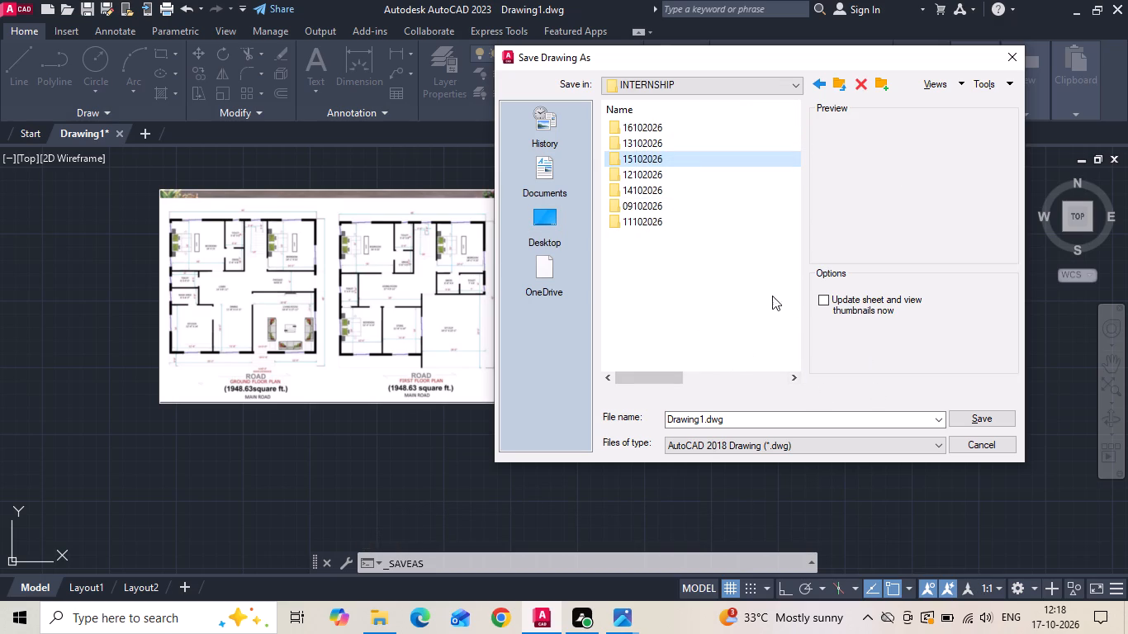
pyautogui.click(752, 423)
pyautogui.press('BackSpace')
pyautogui.write('45')
pyautogui.write('x45')
pyautogui.press('5')
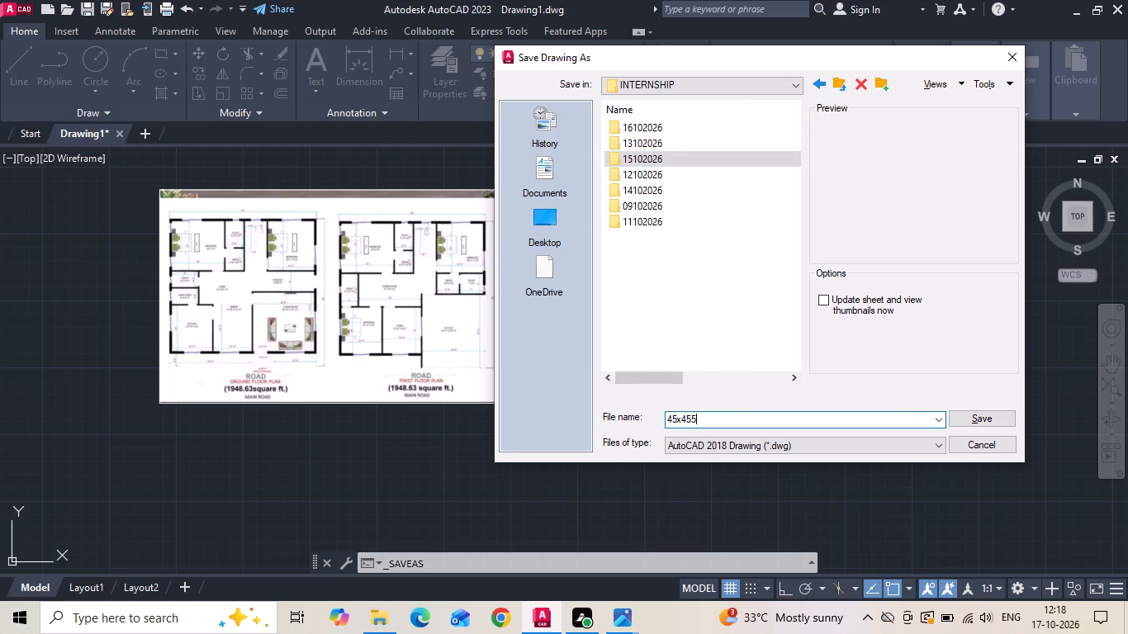
pyautogui.press('BackSpace')
pyautogui.press('space')
pyautogui.write('pl')
pyautogui.write('an')
pyautogui.press('Return')
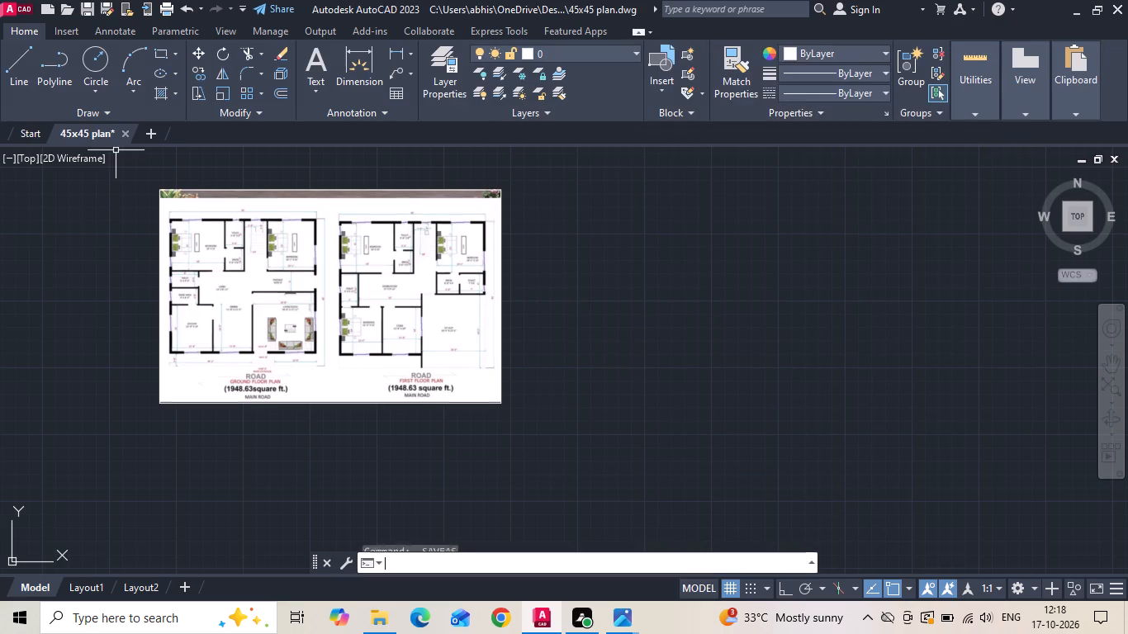
# Draw a 45' by 45' rectangle in the empty space beside the first floor plan of the reference image.
pyautogui.write('rec')
pyautogui.press('space')
pyautogui.click(581, 385)
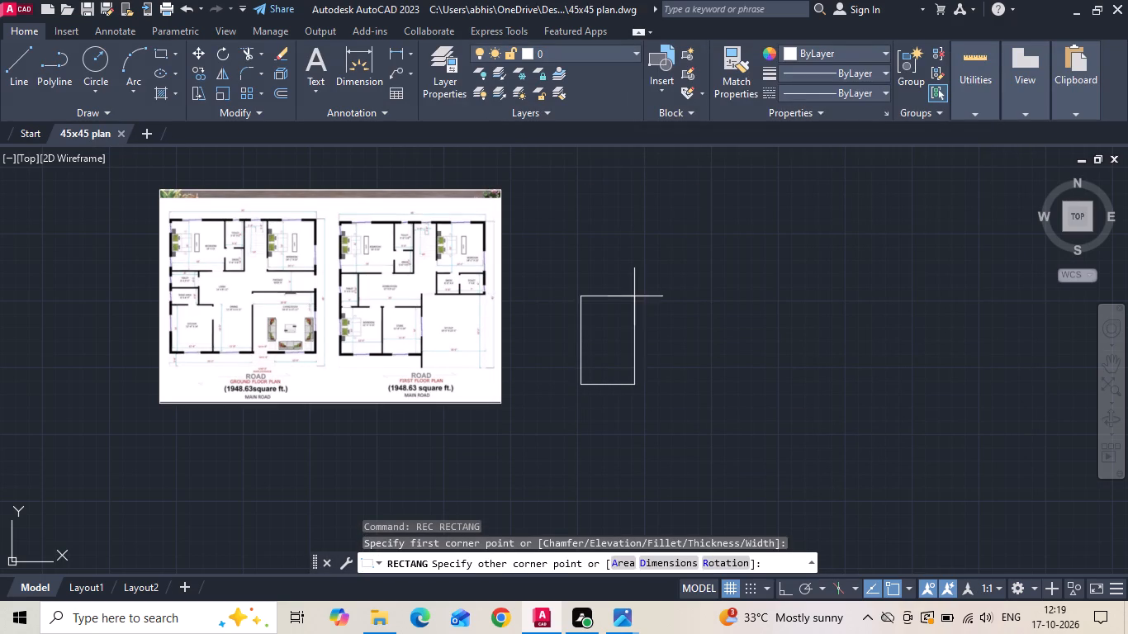
pyautogui.write('d')
pyautogui.press('space')
pyautogui.write("45'")
pyautogui.press('Return')
pyautogui.write("45'")
pyautogui.press('Return')
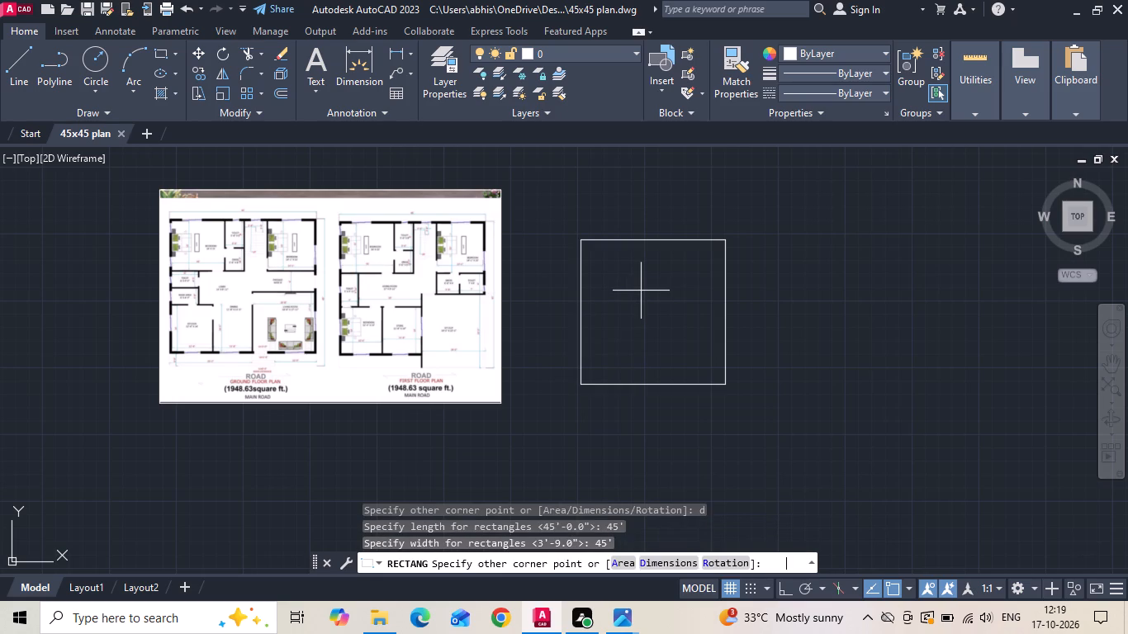
pyautogui.click(640, 291)
# Move the 45' square to the other side of the reference image, beside the ground floor plan.
pyautogui.scroll(1, 634, 292)
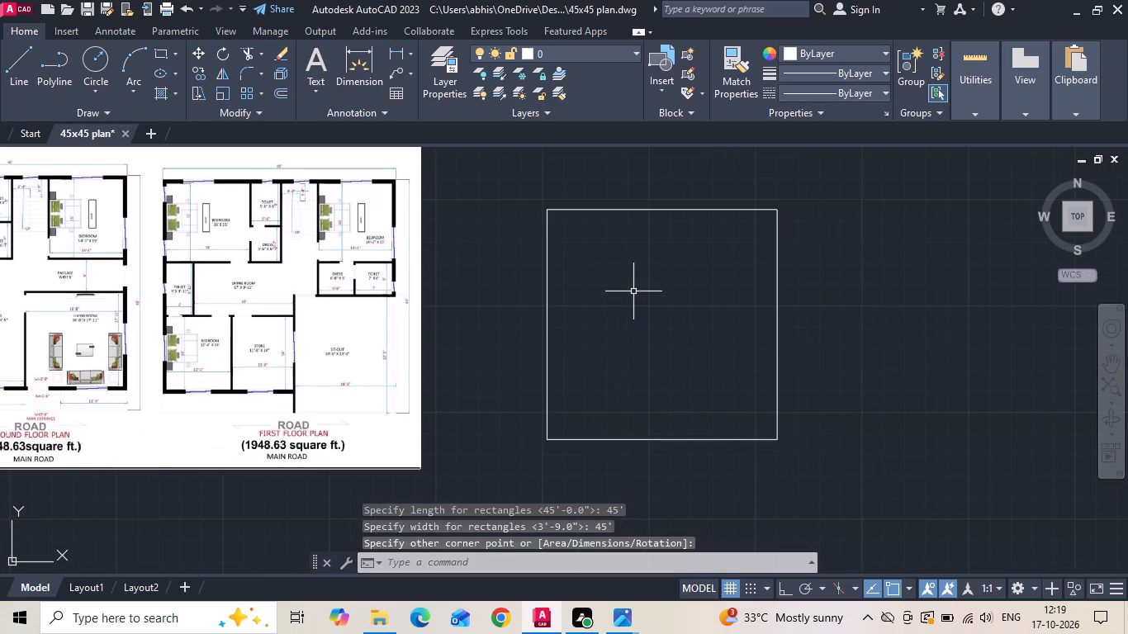
pyautogui.scroll(-1, 628, 266)
pyautogui.moveTo(614, 248); pyautogui.dragTo(608, 233)
pyautogui.click(581, 182)
pyautogui.rightClick(580, 180)
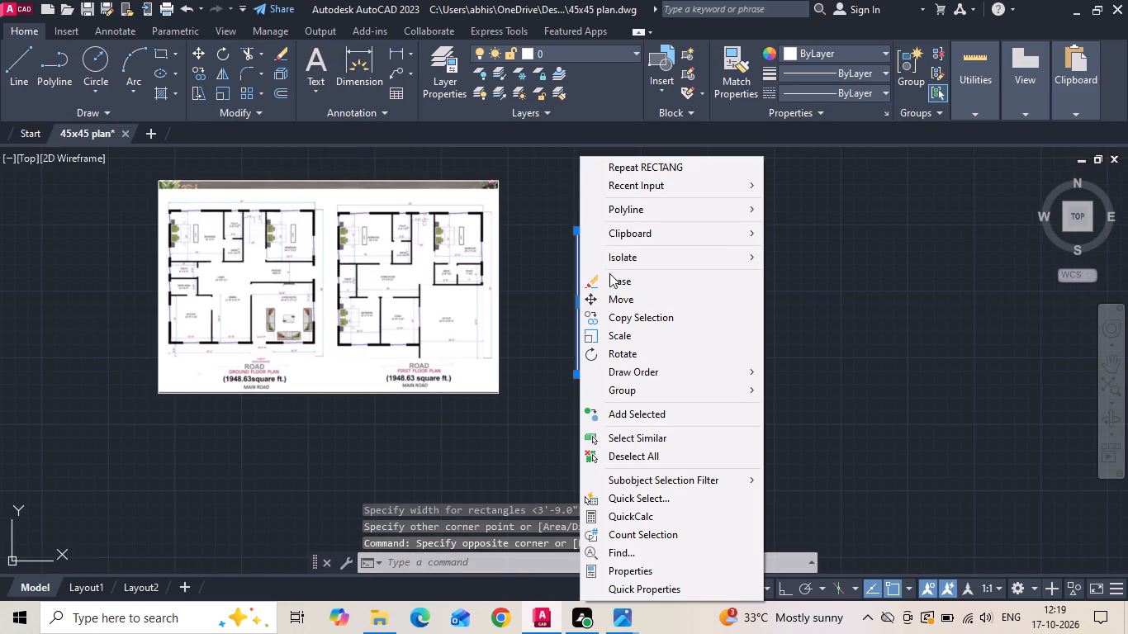
pyautogui.click(614, 293)
pyautogui.moveTo(622, 295); pyautogui.dragTo(614, 296)
pyautogui.moveTo(354, 286); pyautogui.dragTo(684, 344, button='middle')
pyautogui.scroll(1, 374, 345)
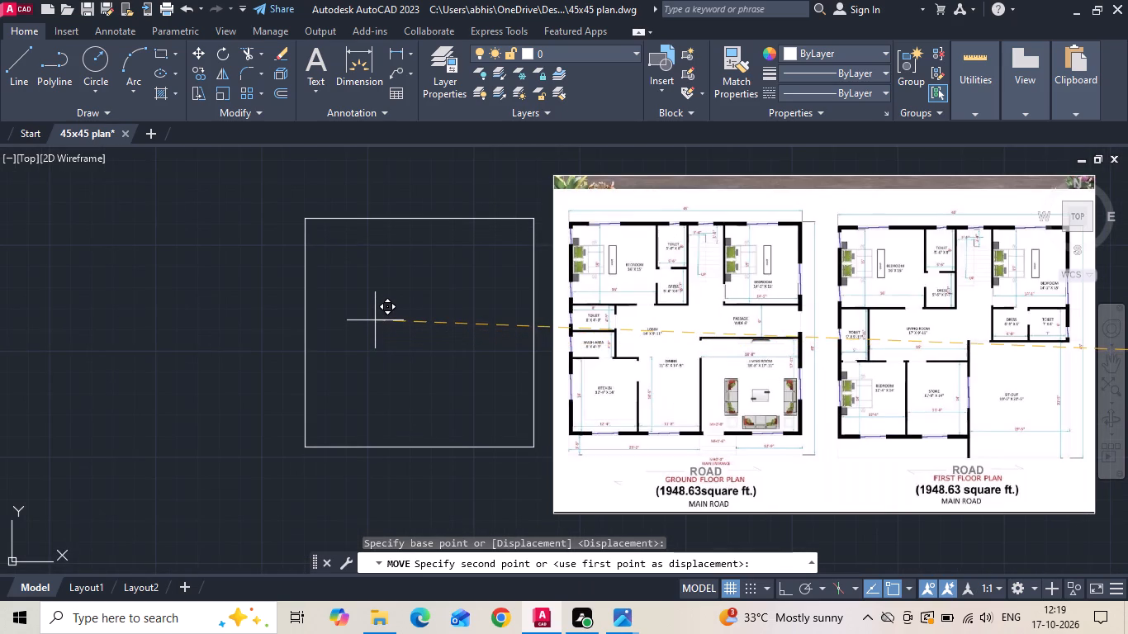
pyautogui.click(375, 320)
pyautogui.press('Escape')
# Offset the 45' square 9" inward to form the outer wall thickness.
pyautogui.scroll(2, 415, 291)
pyautogui.scroll(-1, 512, 371)
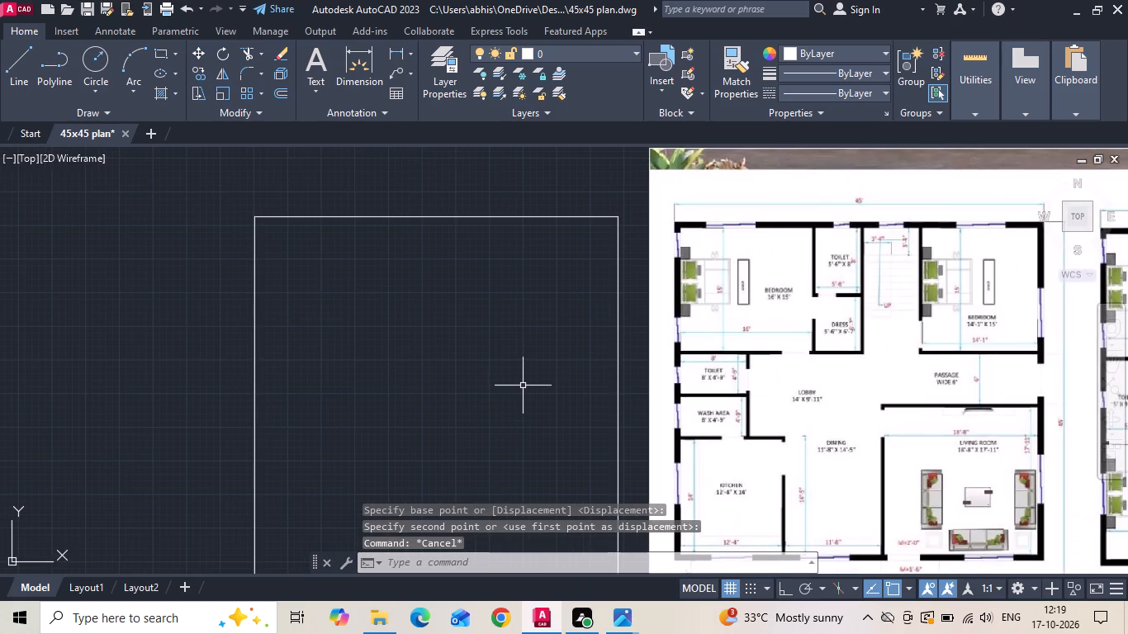
pyautogui.press('o')
pyautogui.press('space')
pyautogui.write('9')
pyautogui.press('space')
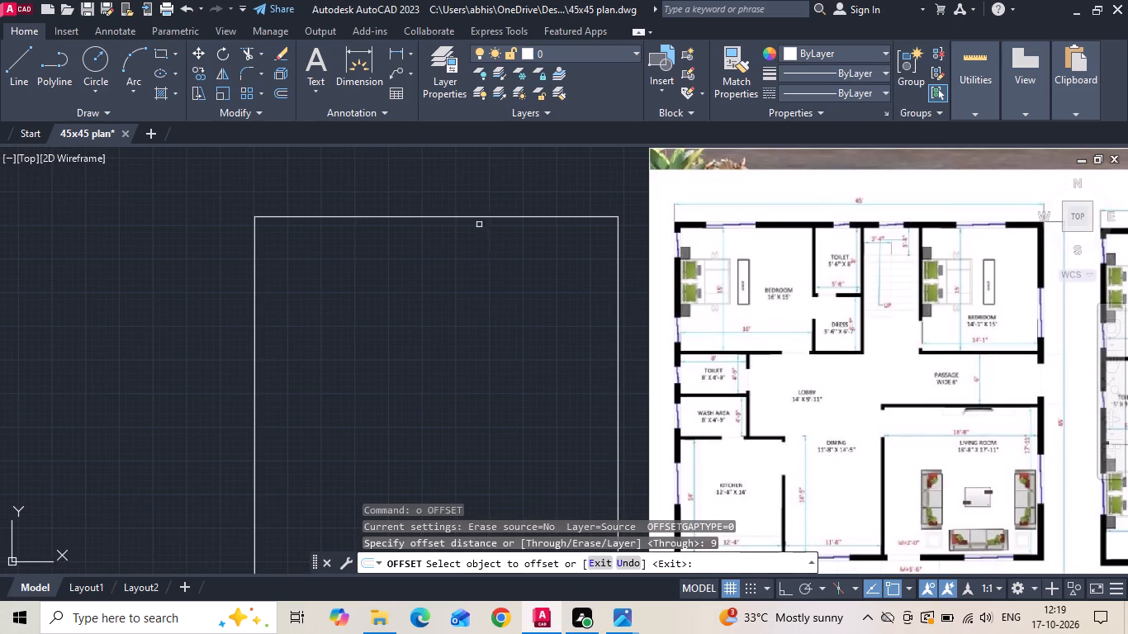
pyautogui.click(473, 217)
pyautogui.click(460, 290)
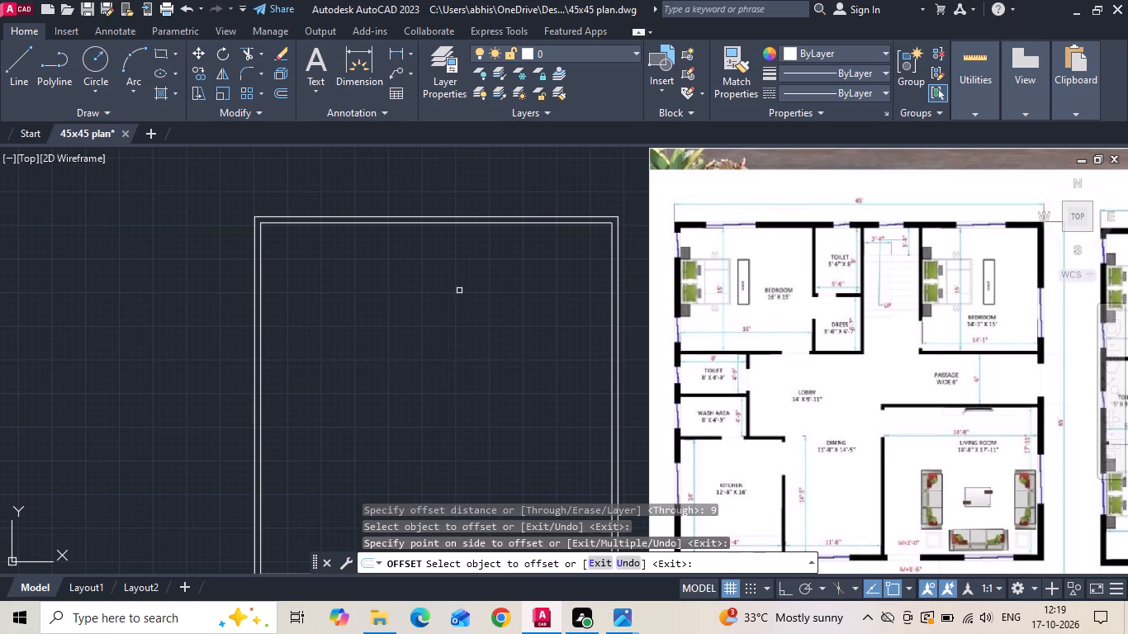
pyautogui.scroll(2, 881, 279)
pyautogui.press('Escape')
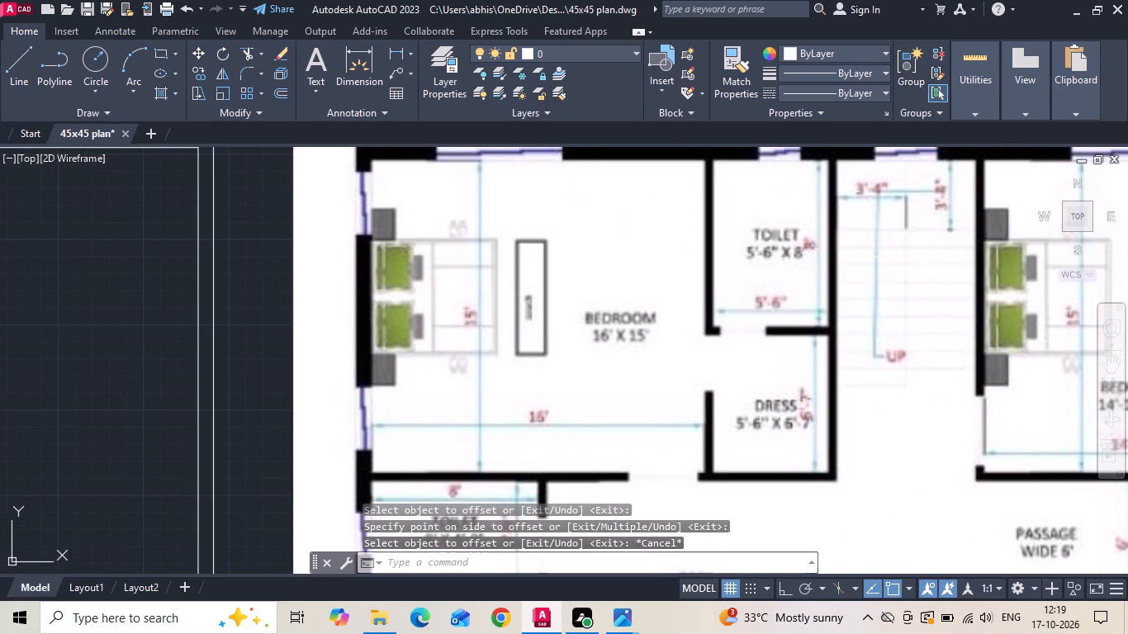
# Explode both outlines of the 45' square outer wall into separate lines.
pyautogui.scroll(-3, 925, 304)
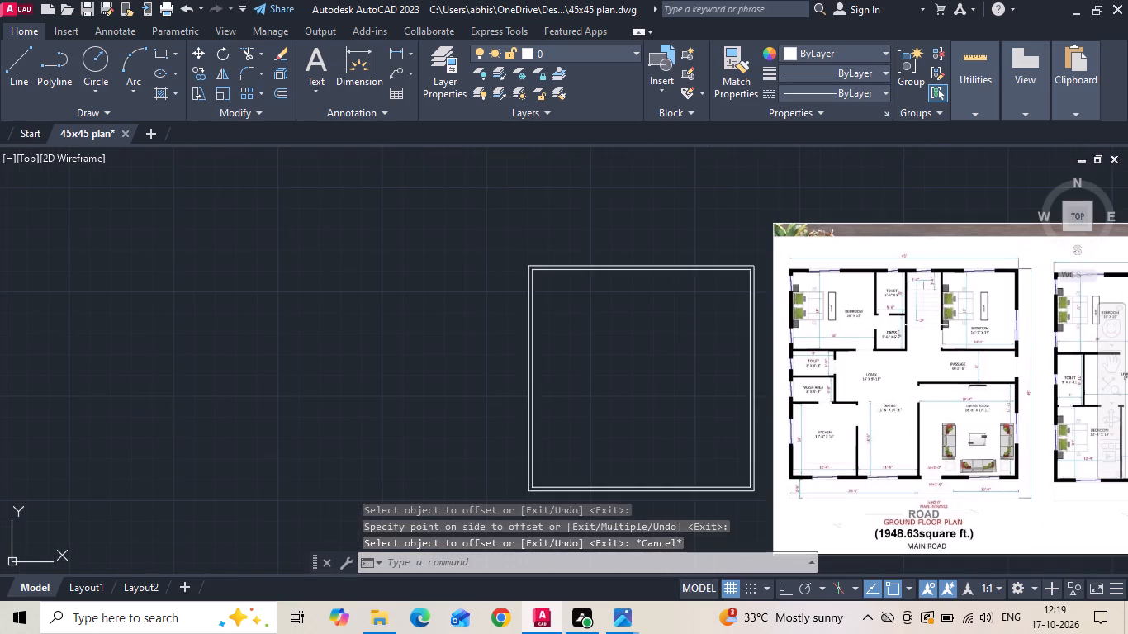
pyautogui.scroll(2, 671, 329)
pyautogui.press('x')
pyautogui.press('space')
pyautogui.moveTo(582, 290); pyautogui.dragTo(459, 315)
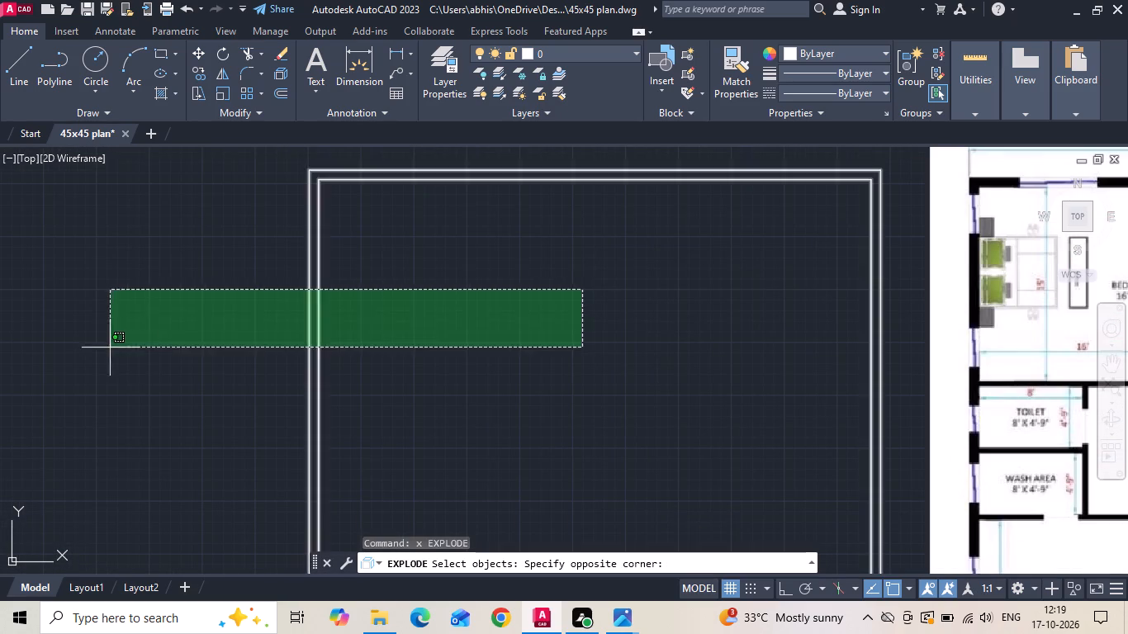
pyautogui.click(106, 348)
pyautogui.press('space')
# Copy the outer wall's inner left line 16' to the right for the bedroom width, with Ortho on.
pyautogui.click(317, 324)
pyautogui.rightClick(315, 320)
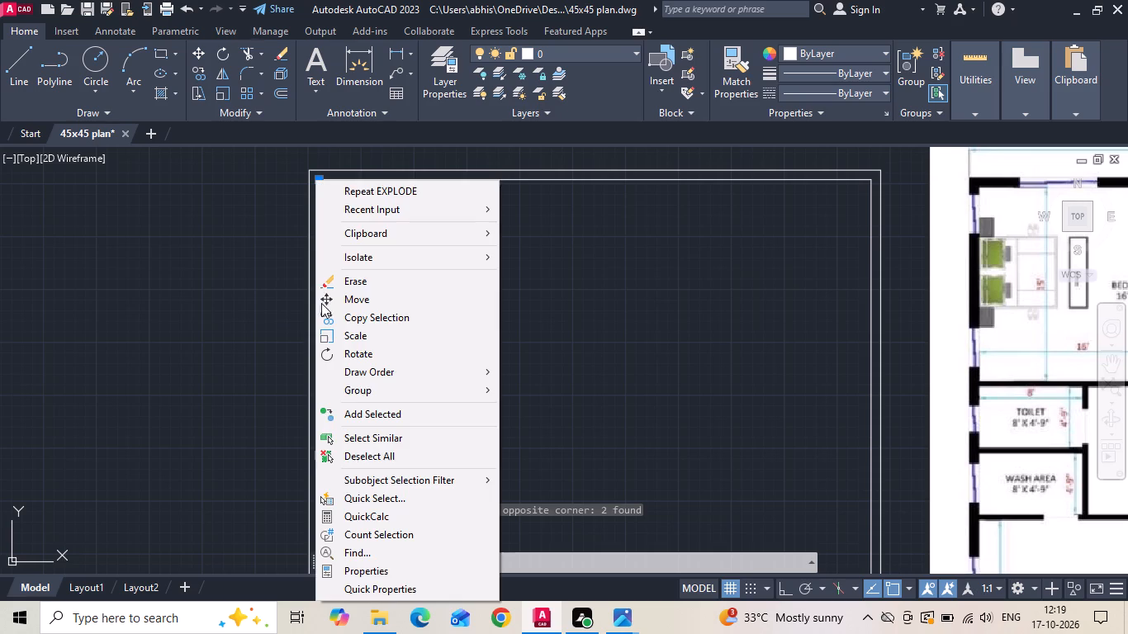
pyautogui.click(328, 312)
pyautogui.moveTo(391, 314); pyautogui.dragTo(447, 324)
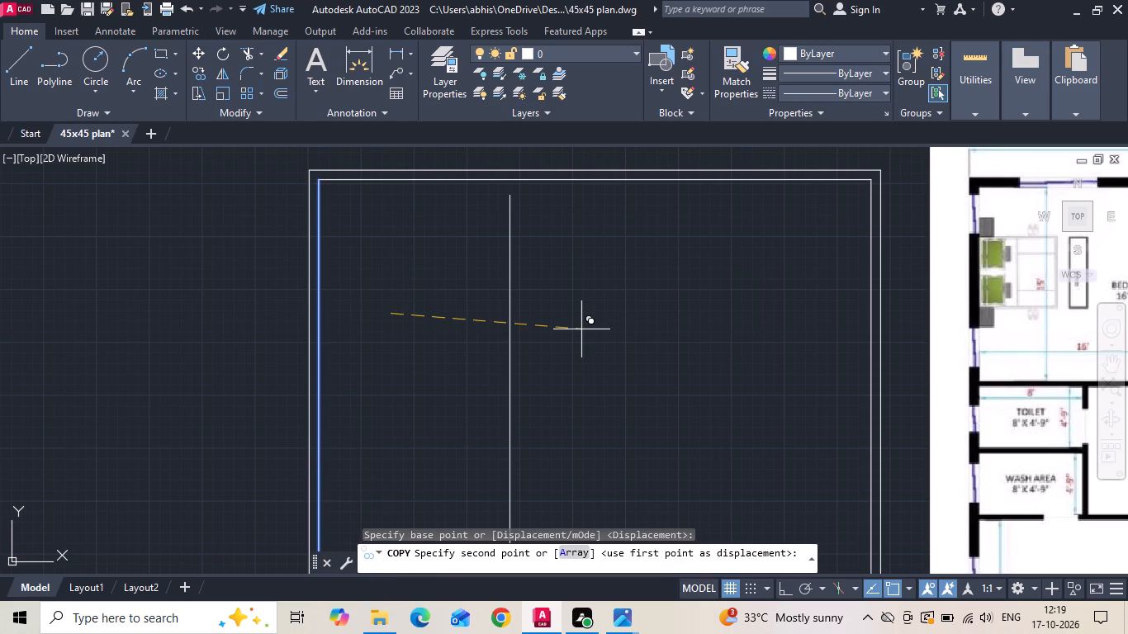
pyautogui.press('F8')
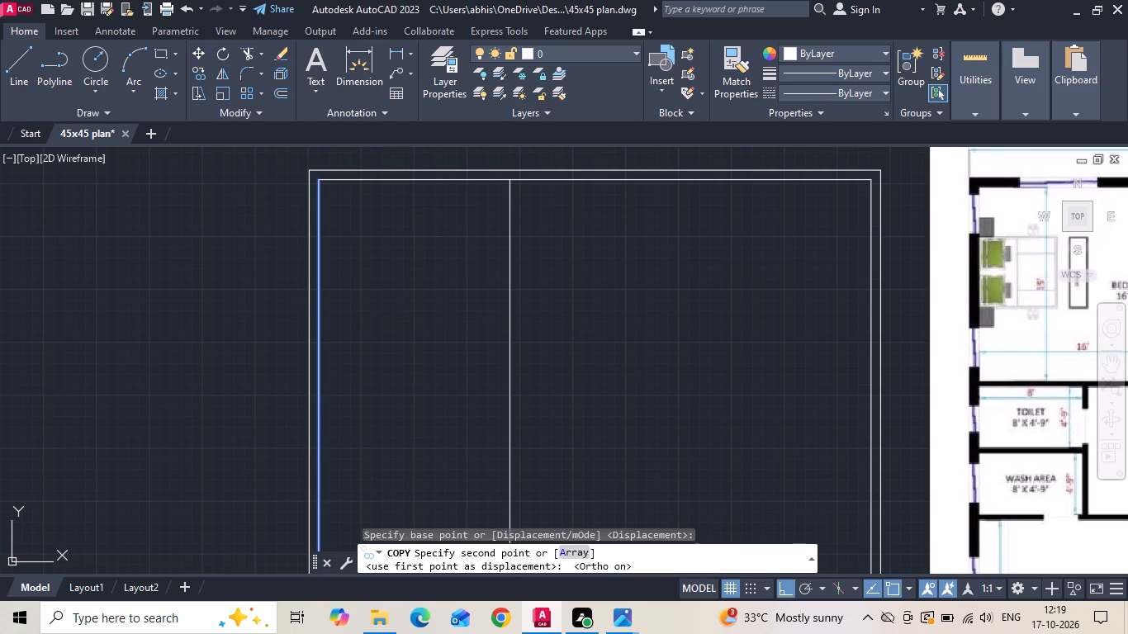
pyautogui.write('16')
pyautogui.press("'")
pyautogui.press('Return')
pyautogui.press('Escape')
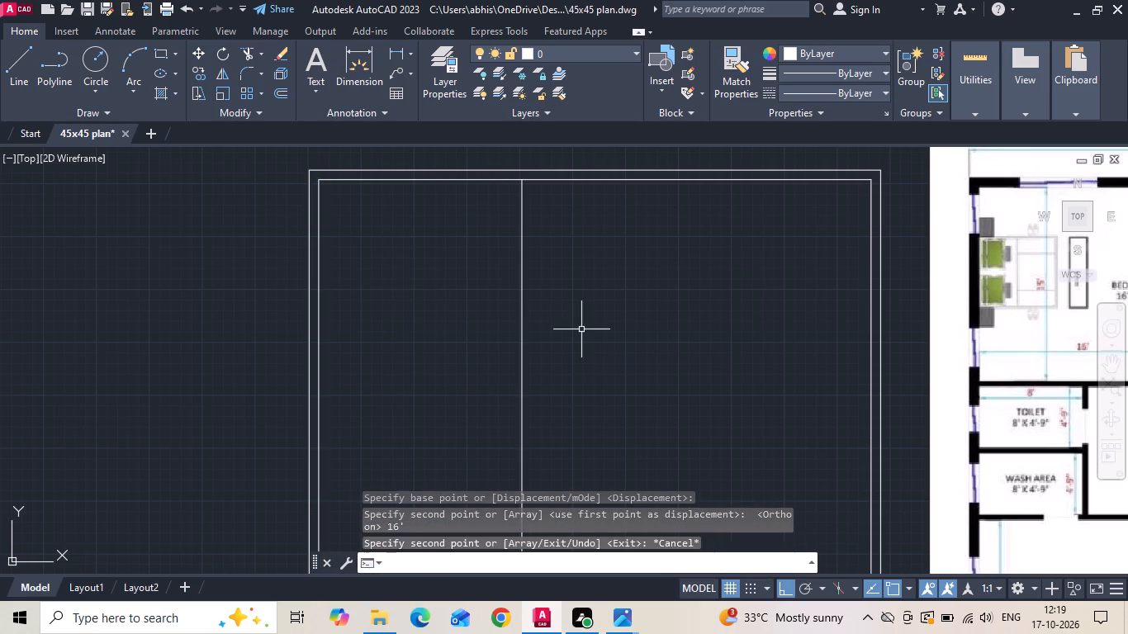
# Copy the outer wall's inner upper line 15' downward for the bedroom length.
pyautogui.click(495, 177)
pyautogui.click(457, 214)
pyautogui.rightClick(455, 214)
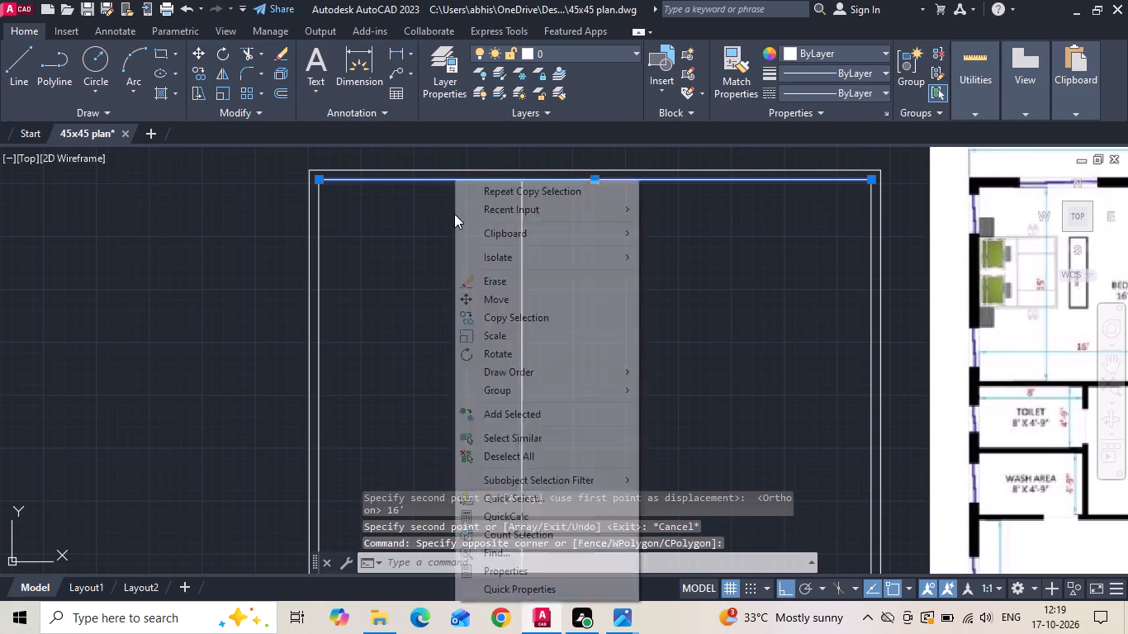
pyautogui.click(489, 314)
pyautogui.moveTo(490, 320); pyautogui.dragTo(494, 345)
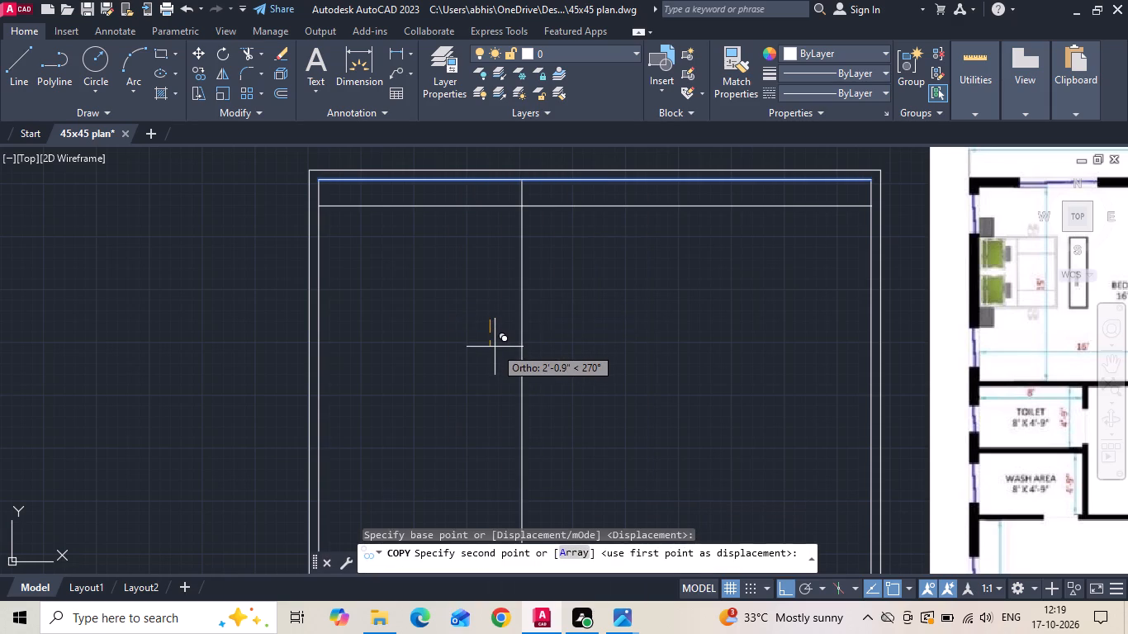
pyautogui.write("15'")
pyautogui.press('Return')
pyautogui.press('Escape')
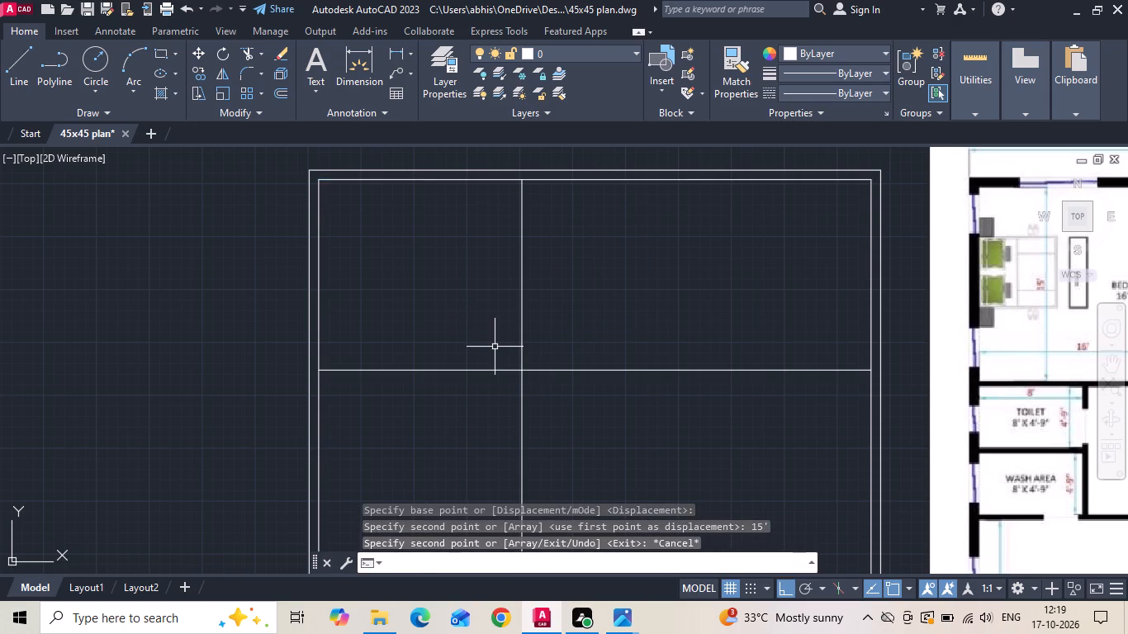
# Offset the outer wall's inner bottom line 14' upward for the kitchen length.
pyautogui.moveTo(457, 397); pyautogui.dragTo(393, 287, button='middle')
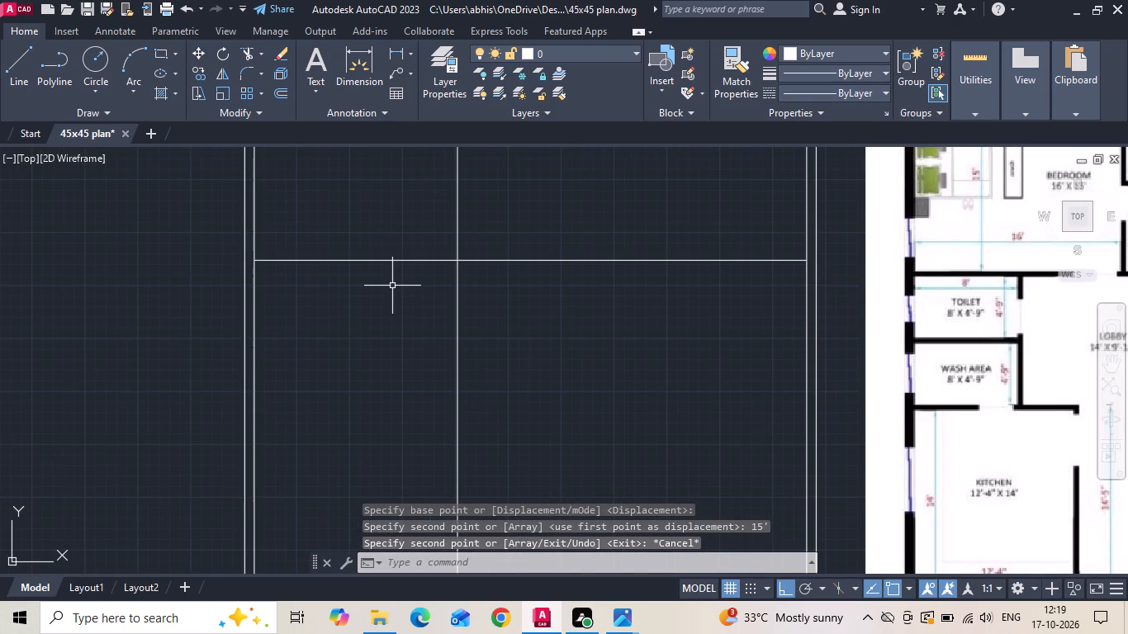
pyautogui.write("o 14'")
pyautogui.press('Return')
pyautogui.scroll(-1, 395, 296)
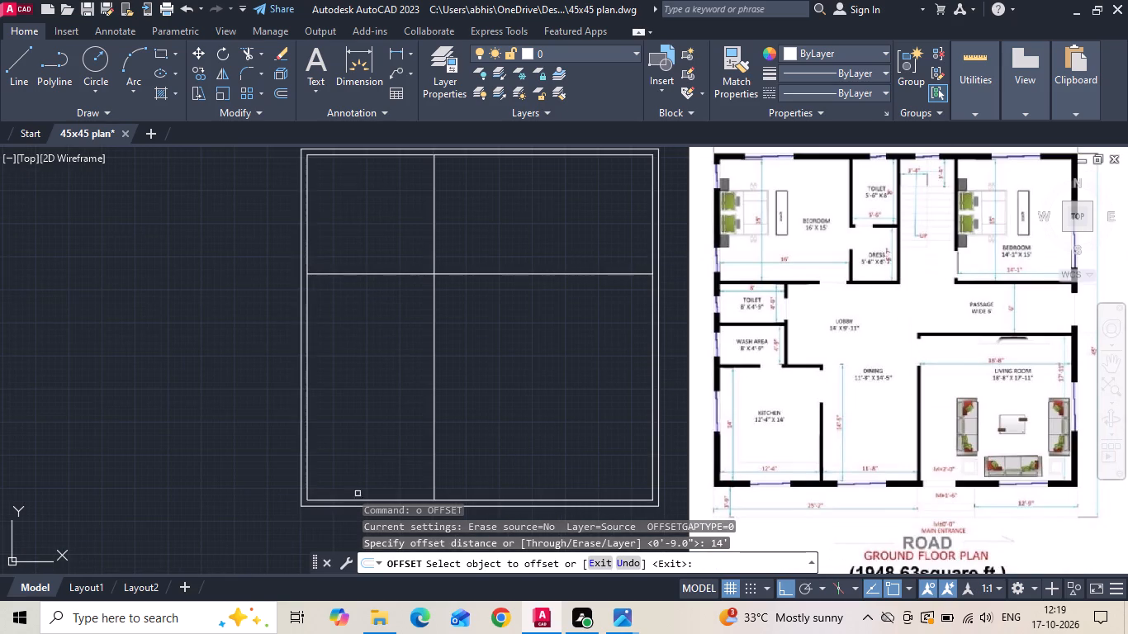
pyautogui.moveTo(347, 500); pyautogui.dragTo(346, 489)
pyautogui.click(354, 401)
pyautogui.press('Escape')
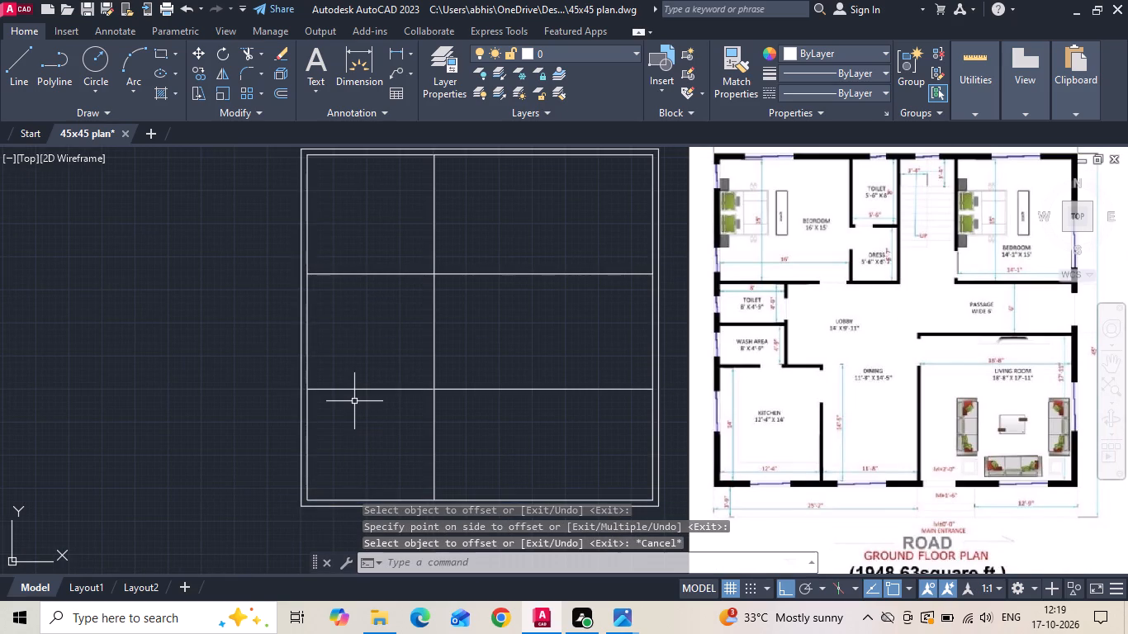
# Measure the vertical gap between the bedroom's lower line and the kitchen's upper line.
pyautogui.scroll(1, 344, 341)
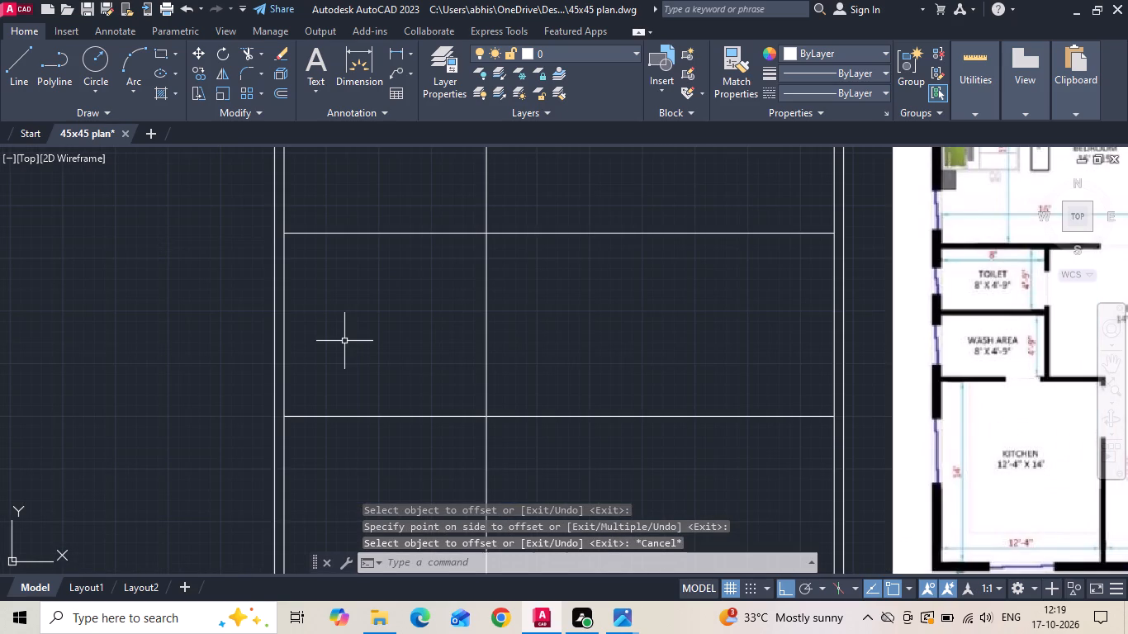
pyautogui.click(391, 49)
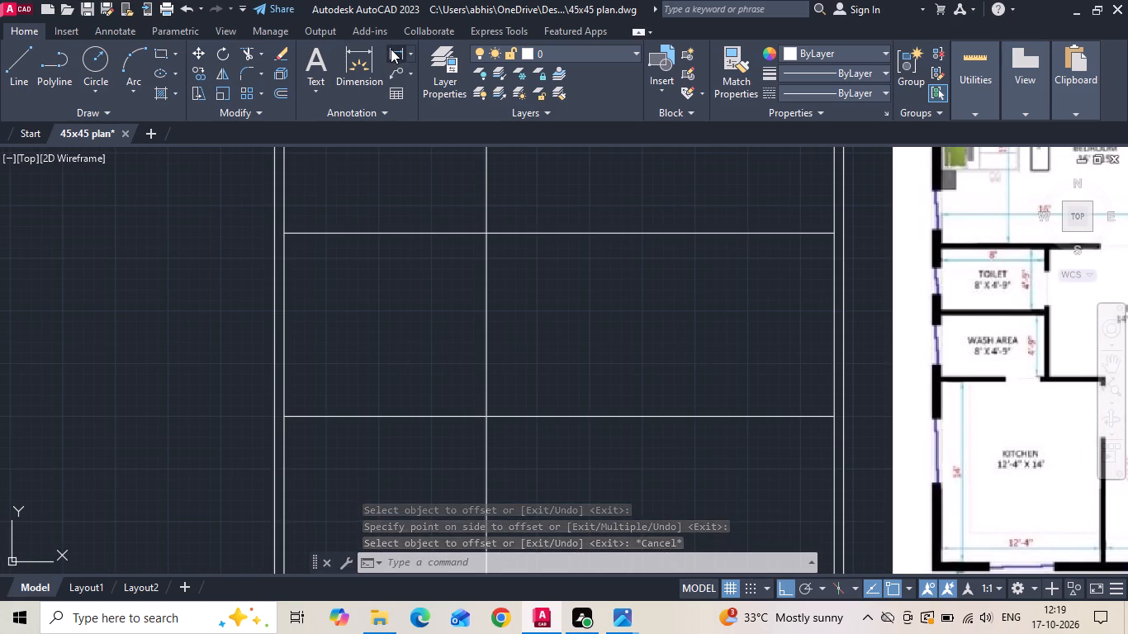
pyautogui.click(401, 239)
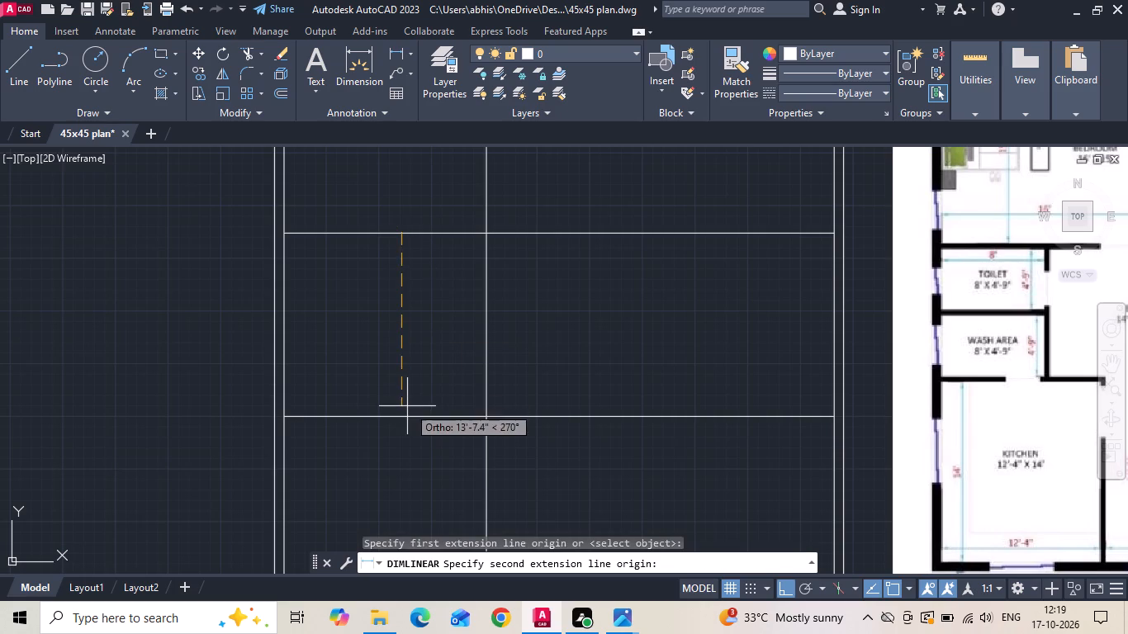
pyautogui.click(400, 416)
pyautogui.press('Escape')
# Offset the bedroom's lower line 4'9" downward for the toilet.
pyautogui.write("o 4'")
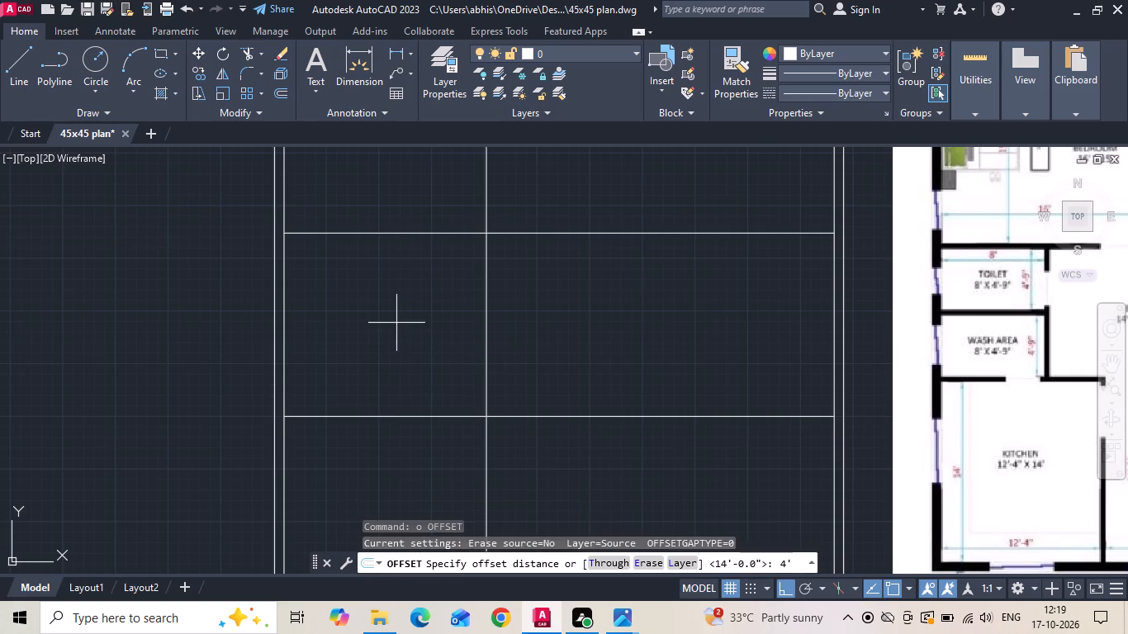
pyautogui.write('9')
pyautogui.press('space')
pyautogui.click(386, 234)
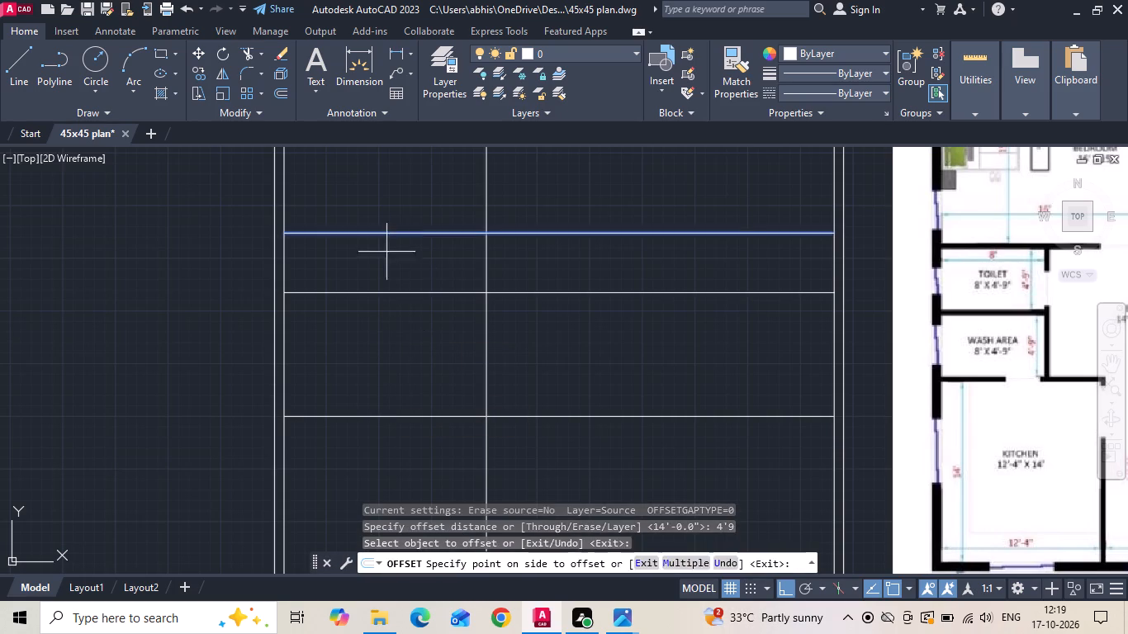
pyautogui.moveTo(378, 310); pyautogui.dragTo(377, 318)
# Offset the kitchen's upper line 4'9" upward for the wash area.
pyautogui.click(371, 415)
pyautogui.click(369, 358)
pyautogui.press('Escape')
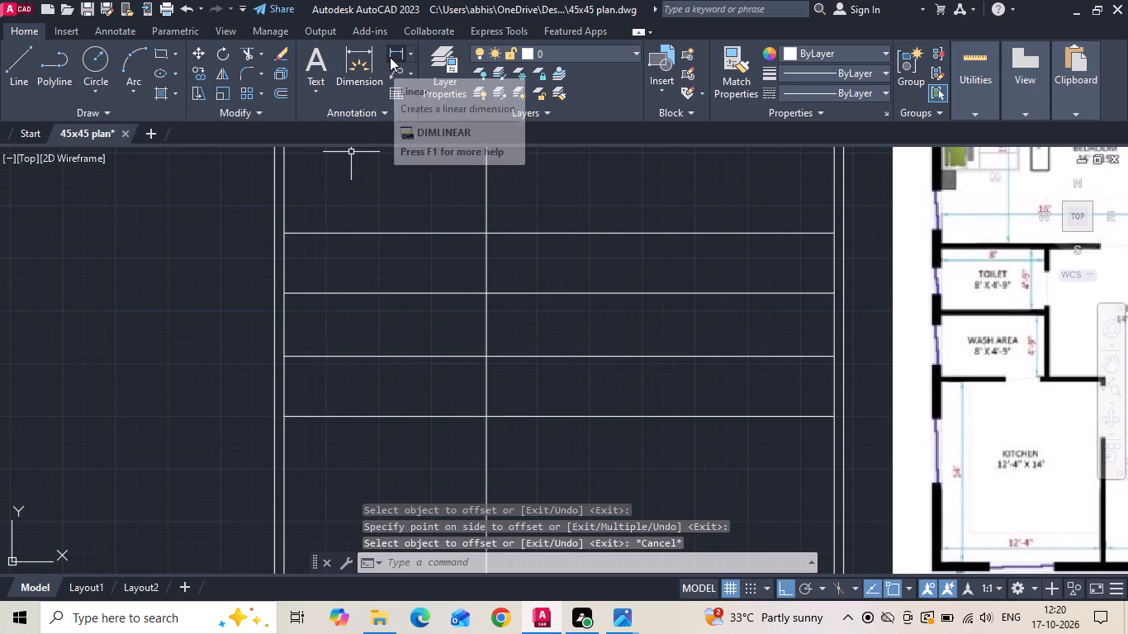
# Examine the ground floor plan's dimensions along the road side and compare them with the drafted layout.
pyautogui.scroll(-2, 361, 245)
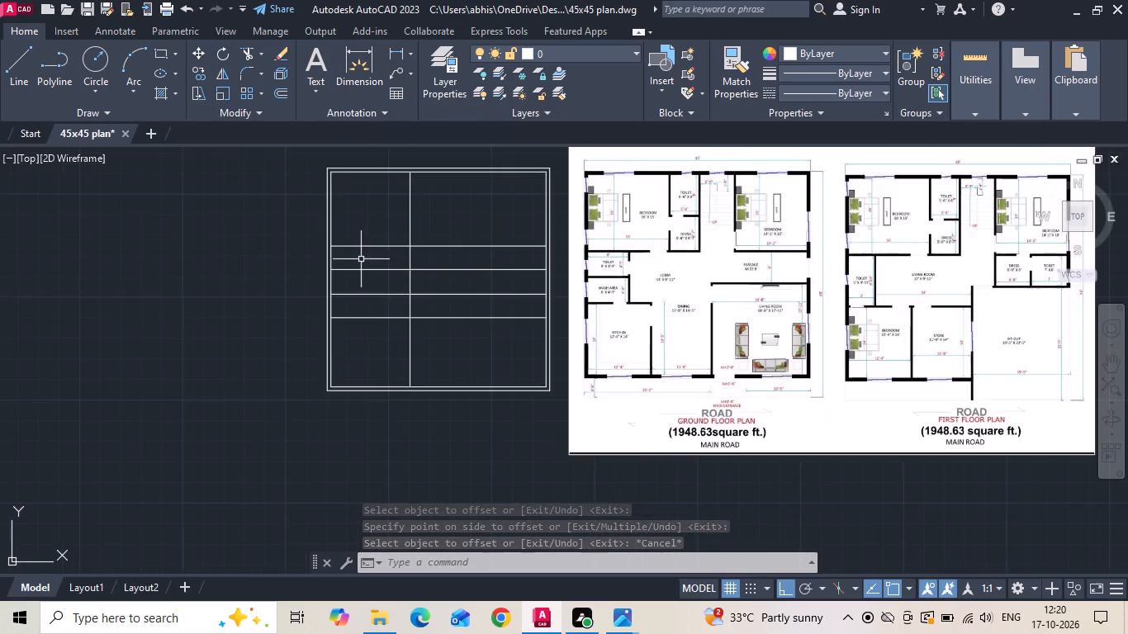
pyautogui.scroll(1, 736, 343)
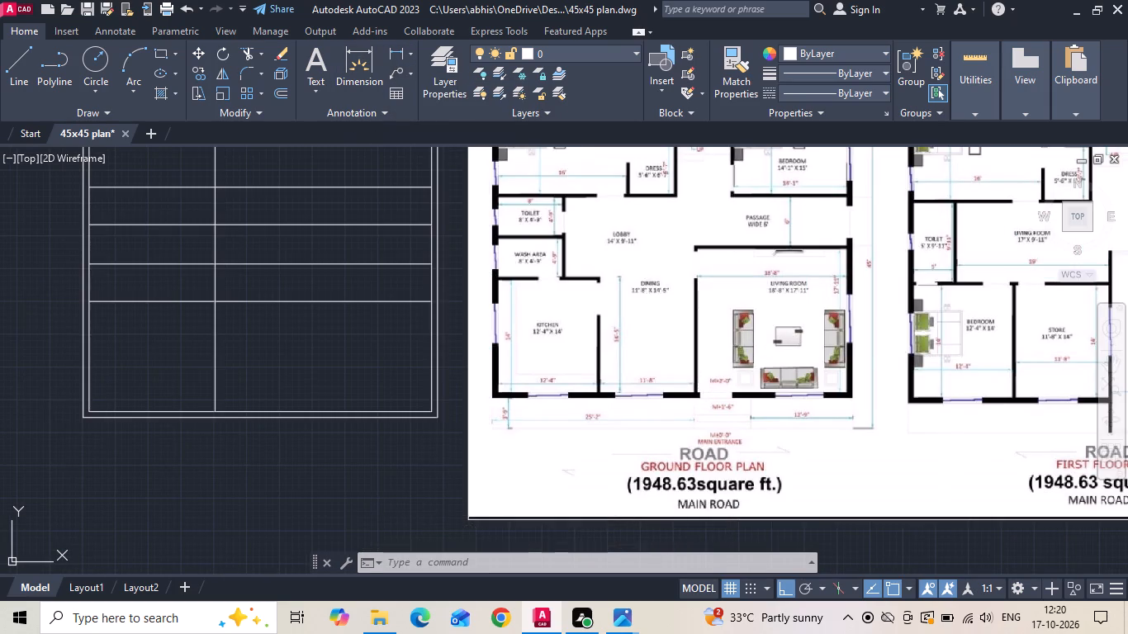
pyautogui.scroll(2, 557, 466)
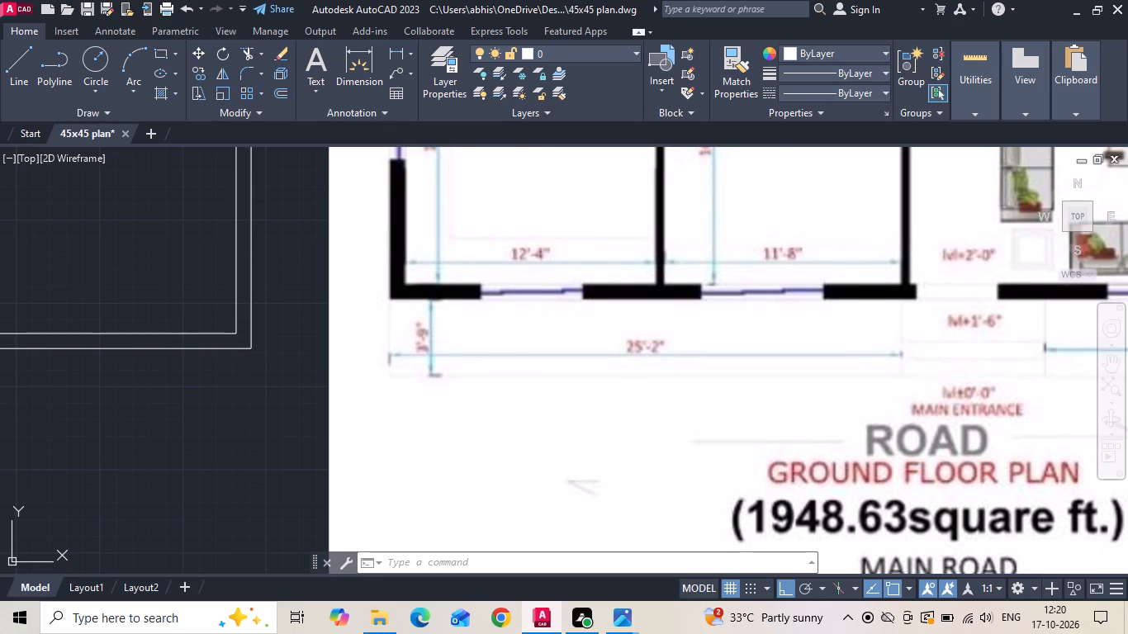
pyautogui.scroll(-1, 563, 401)
pyautogui.scroll(-1, 770, 446)
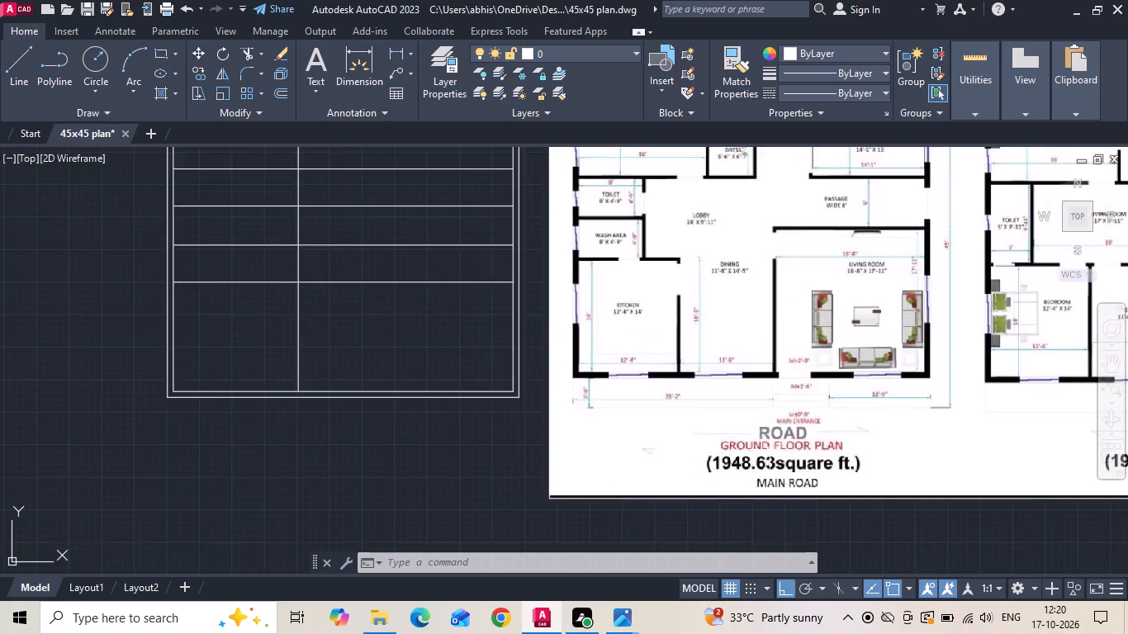
pyautogui.scroll(-1, 770, 450)
pyautogui.scroll(2, 415, 278)
pyautogui.scroll(-1, 453, 291)
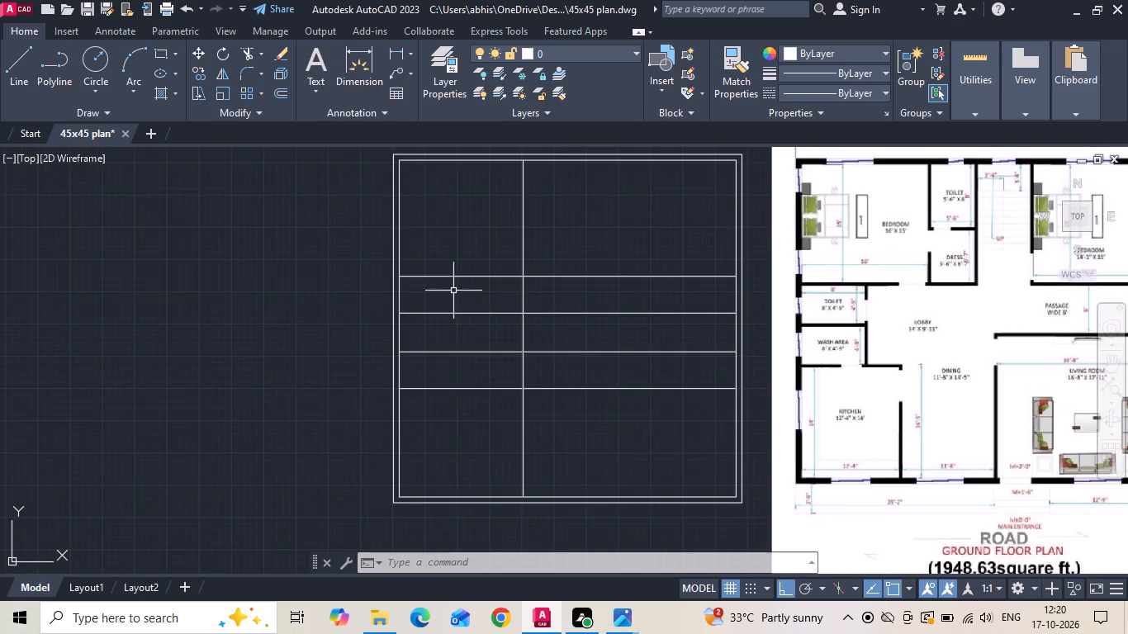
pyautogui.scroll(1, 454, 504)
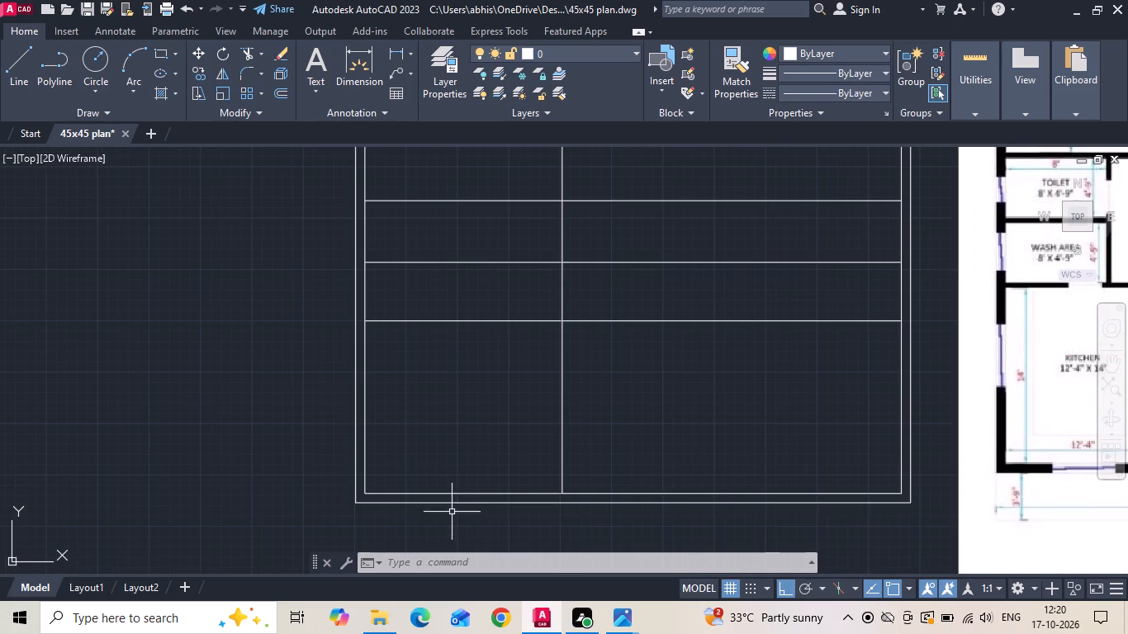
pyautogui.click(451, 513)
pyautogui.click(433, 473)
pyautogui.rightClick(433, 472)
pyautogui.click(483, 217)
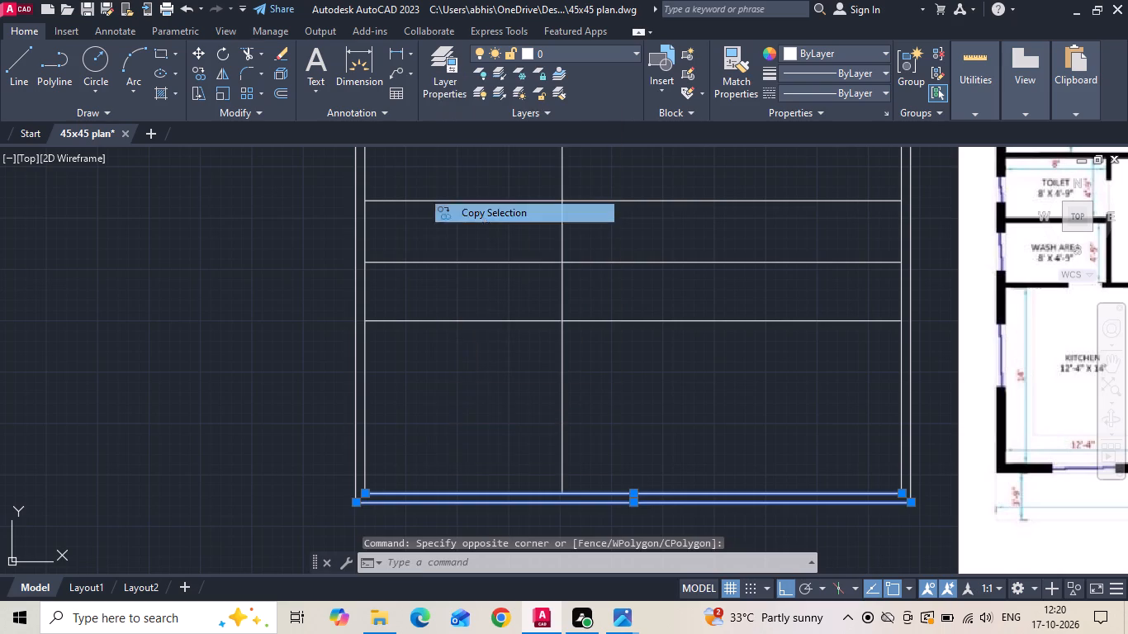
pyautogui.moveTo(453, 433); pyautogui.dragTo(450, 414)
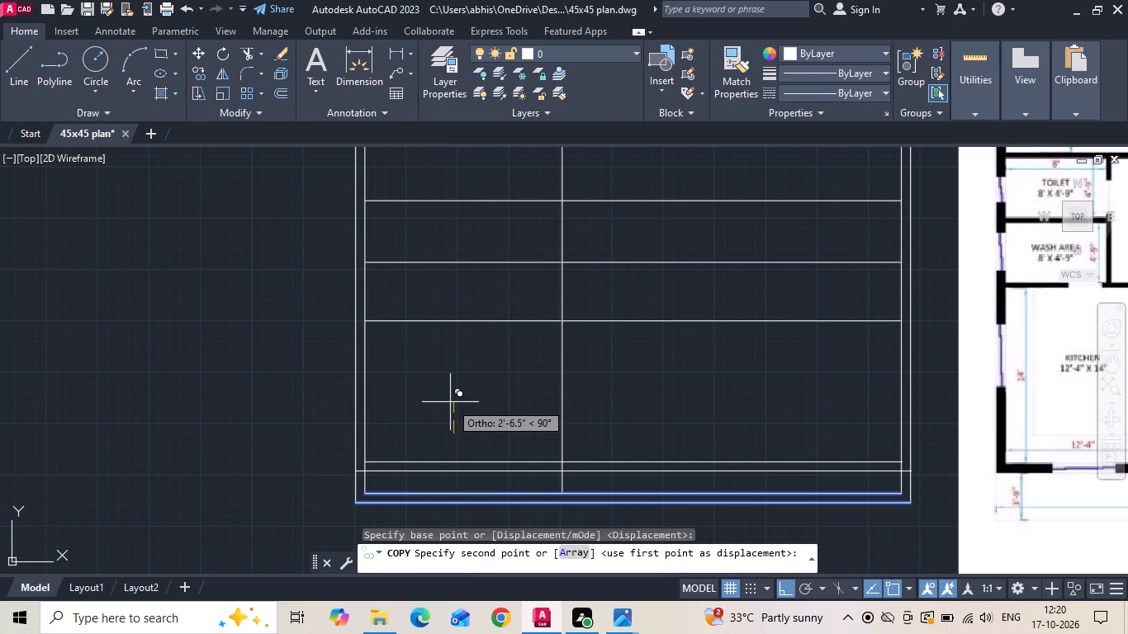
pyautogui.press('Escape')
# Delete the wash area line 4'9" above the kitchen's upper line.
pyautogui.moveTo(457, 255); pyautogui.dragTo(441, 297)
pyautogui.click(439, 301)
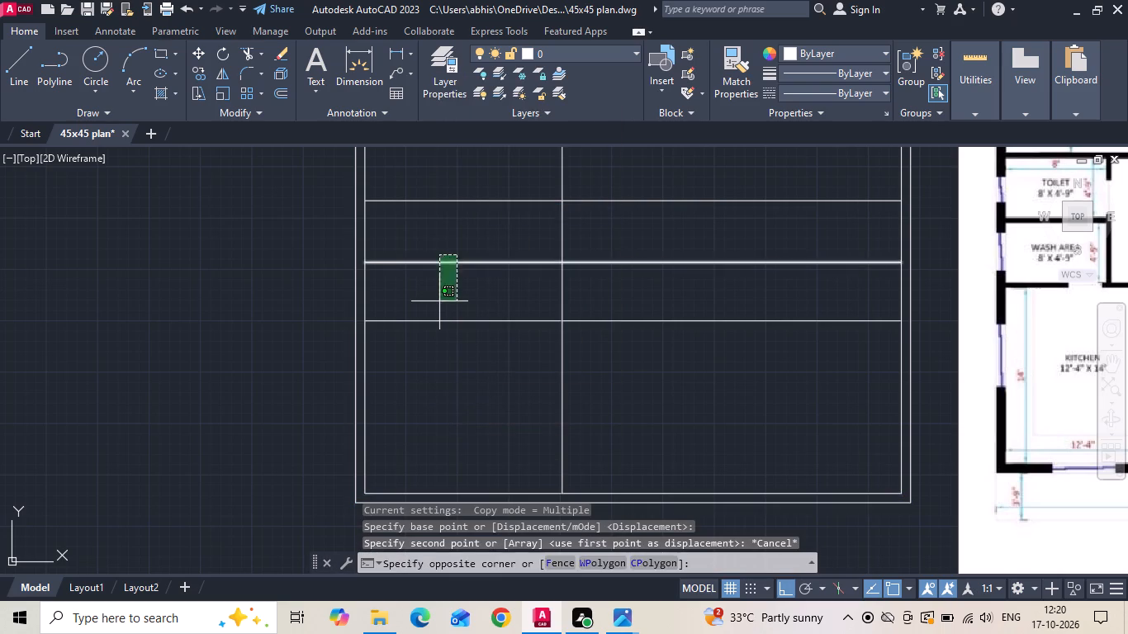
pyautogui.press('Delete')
# Move the kitchen's upper line and both bottom outer wall lines 3'9" upward.
pyautogui.moveTo(449, 292); pyautogui.dragTo(439, 346)
pyautogui.scroll(-1, 438, 349)
pyautogui.scroll(1, 419, 482)
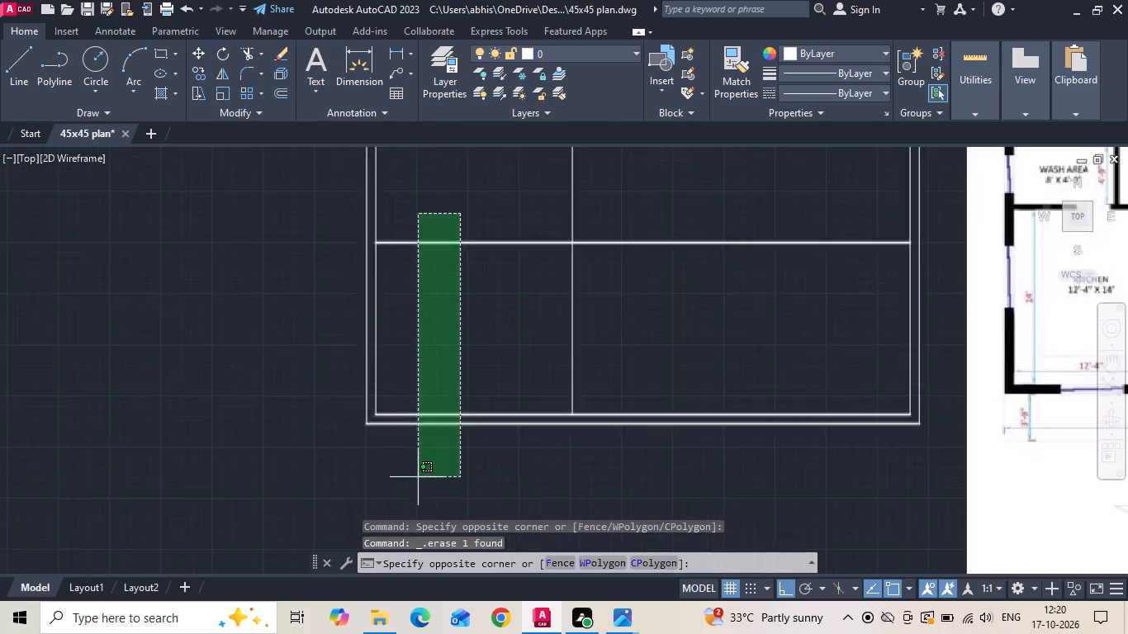
pyautogui.scroll(1, 416, 469)
pyautogui.click(416, 442)
pyautogui.rightClick(416, 441)
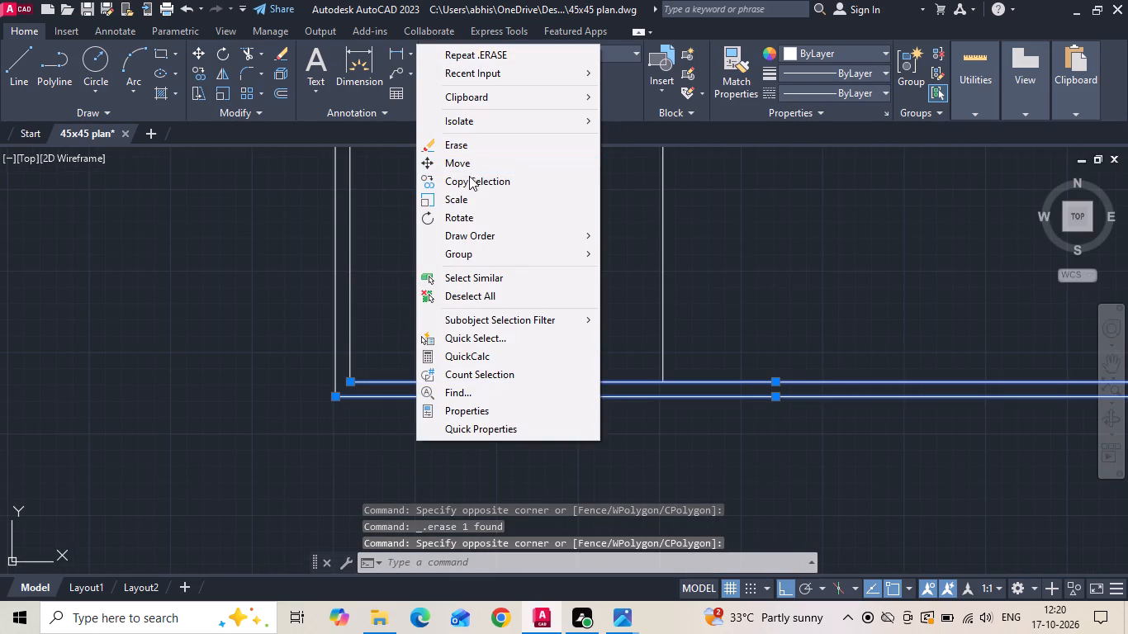
pyautogui.click(468, 170)
pyautogui.moveTo(478, 288); pyautogui.dragTo(478, 408, button='middle')
pyautogui.moveTo(478, 408); pyautogui.dragTo(476, 396)
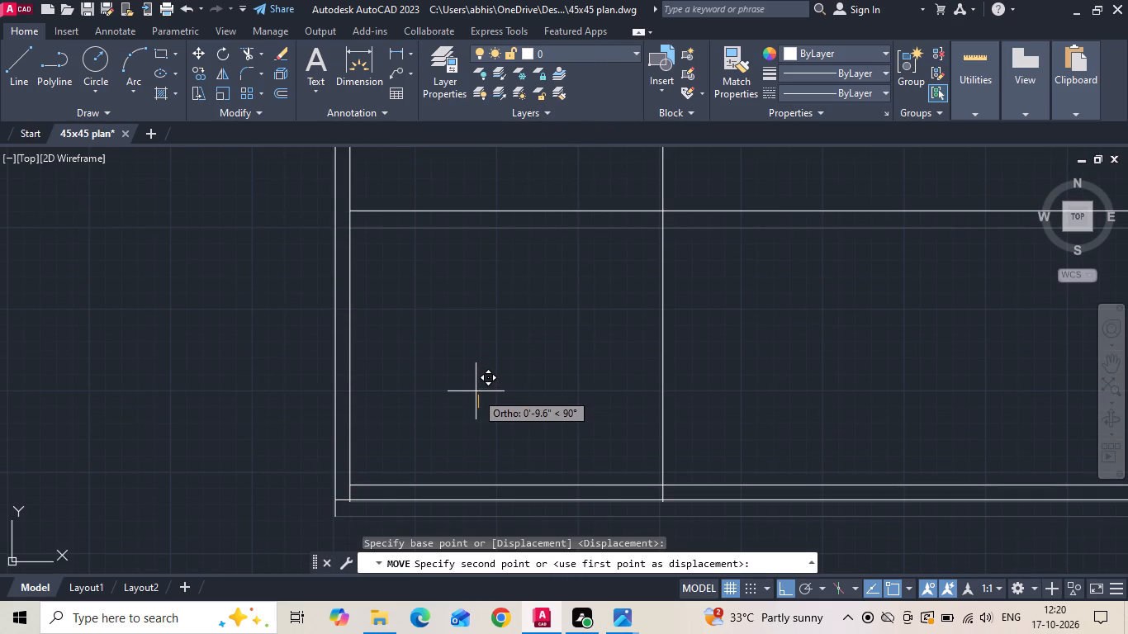
pyautogui.press('3')
pyautogui.press("'")
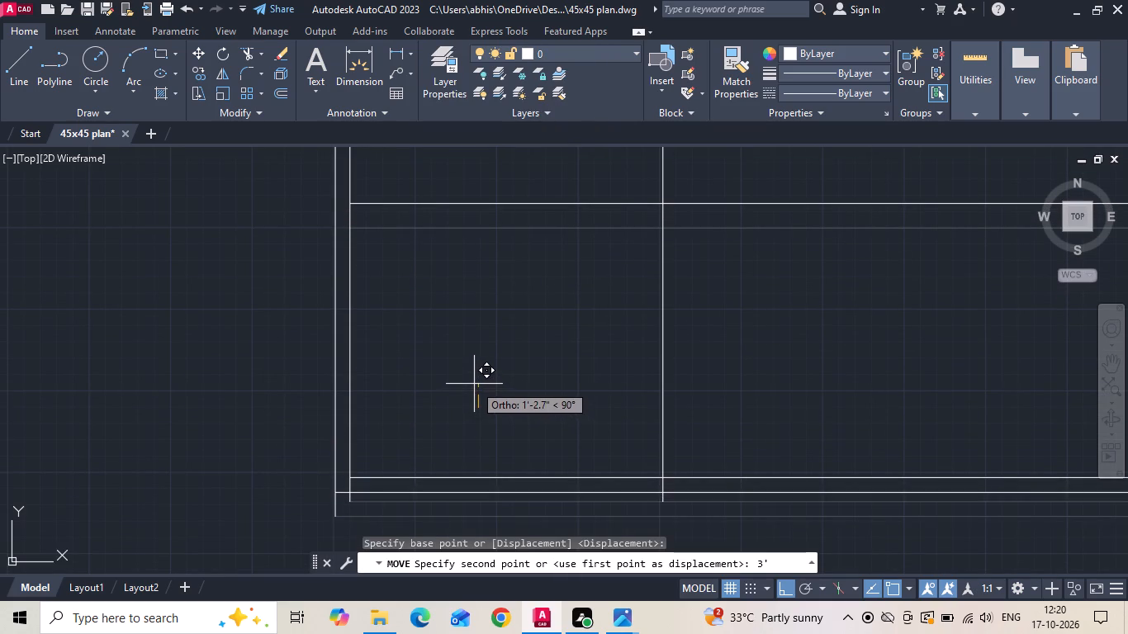
pyautogui.write('9')
pyautogui.press('space')
# Draw a horizontal line joining the lower ends of the two outermost side lines to close the plot boundary.
pyautogui.scroll(-1, 386, 391)
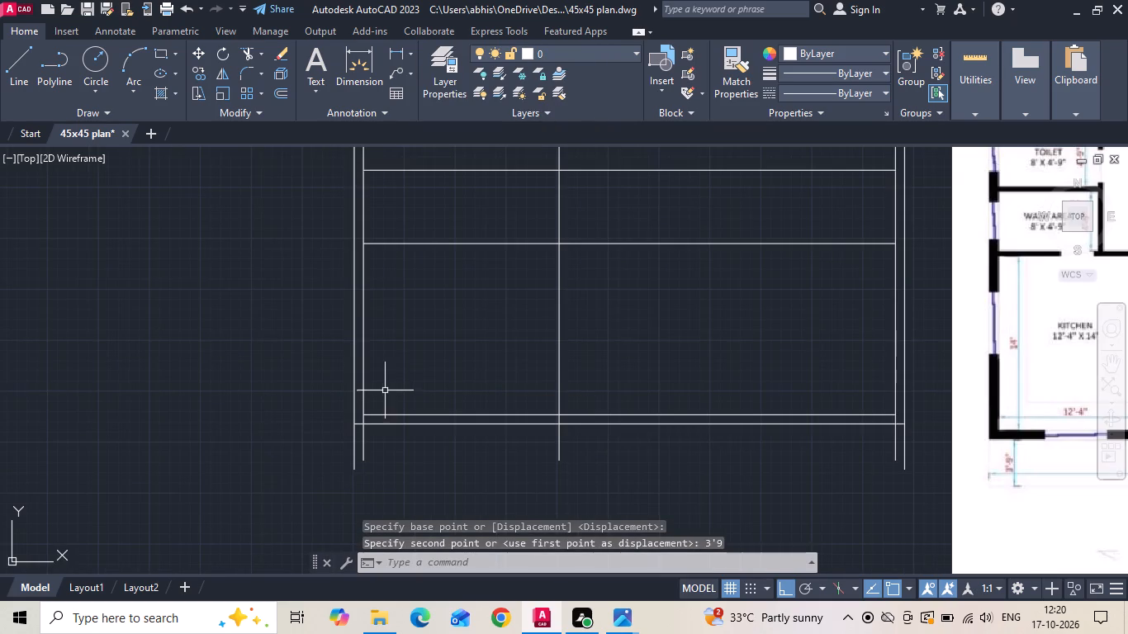
pyautogui.press('l')
pyautogui.press('space')
pyautogui.click(351, 471)
pyautogui.scroll(-1, 333, 467)
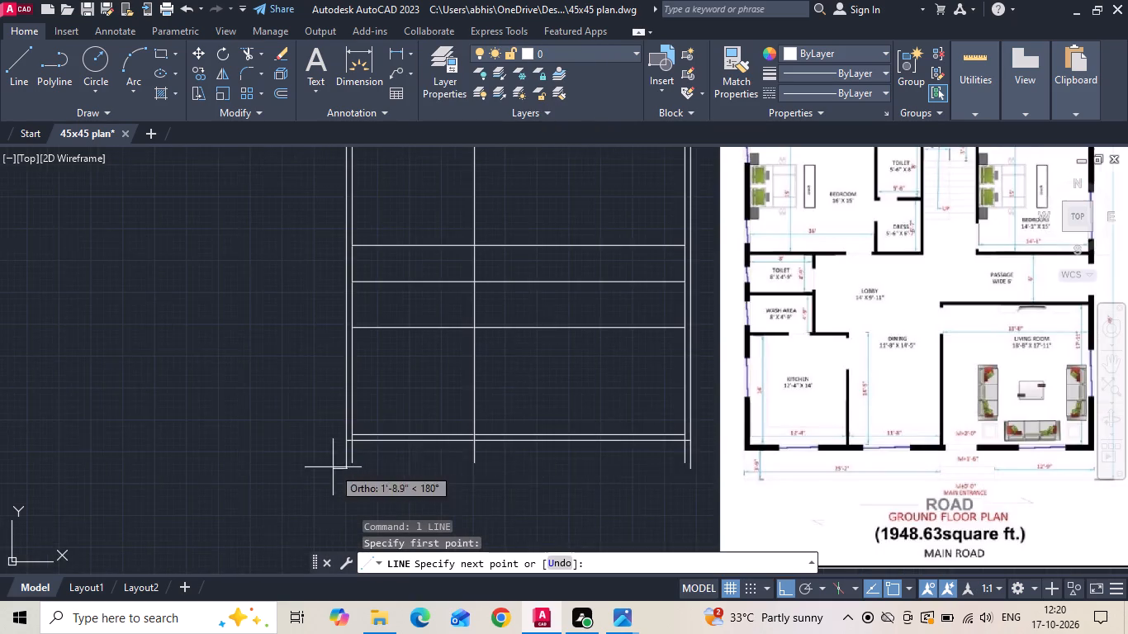
pyautogui.scroll(1, 767, 461)
pyautogui.click(642, 473)
pyautogui.press('Escape')
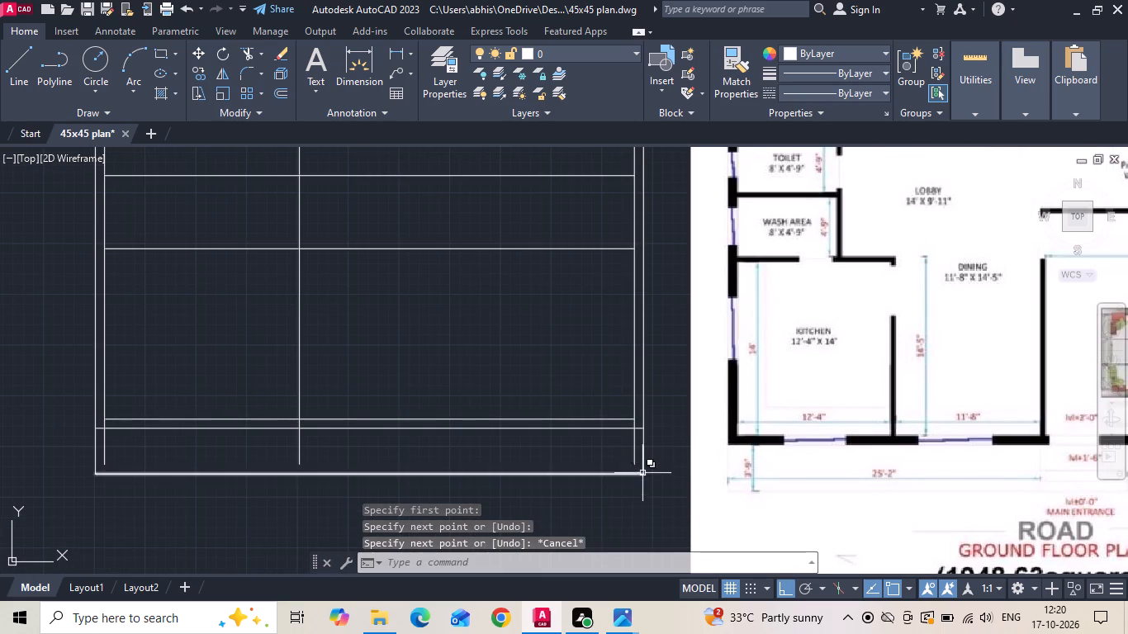
pyautogui.moveTo(329, 348); pyautogui.dragTo(430, 503, button='middle')
pyautogui.press('Escape')
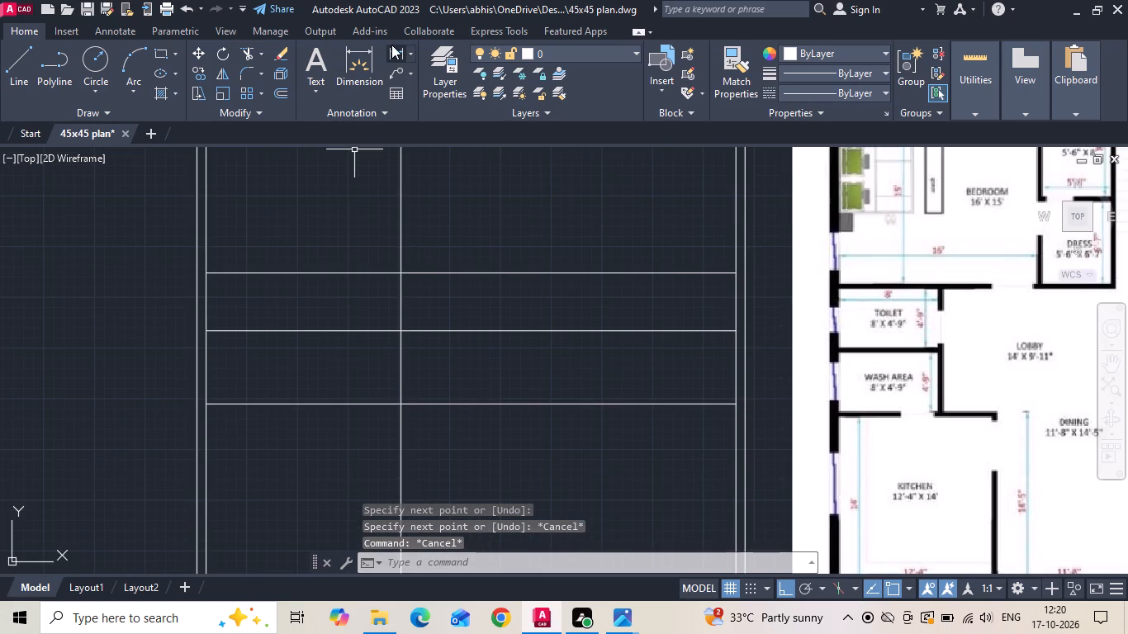
# Measure the vertical gaps between the three horizontal room lines from the bedroom's lower line to the kitchen's upper line.
pyautogui.click(391, 50)
pyautogui.click(313, 281)
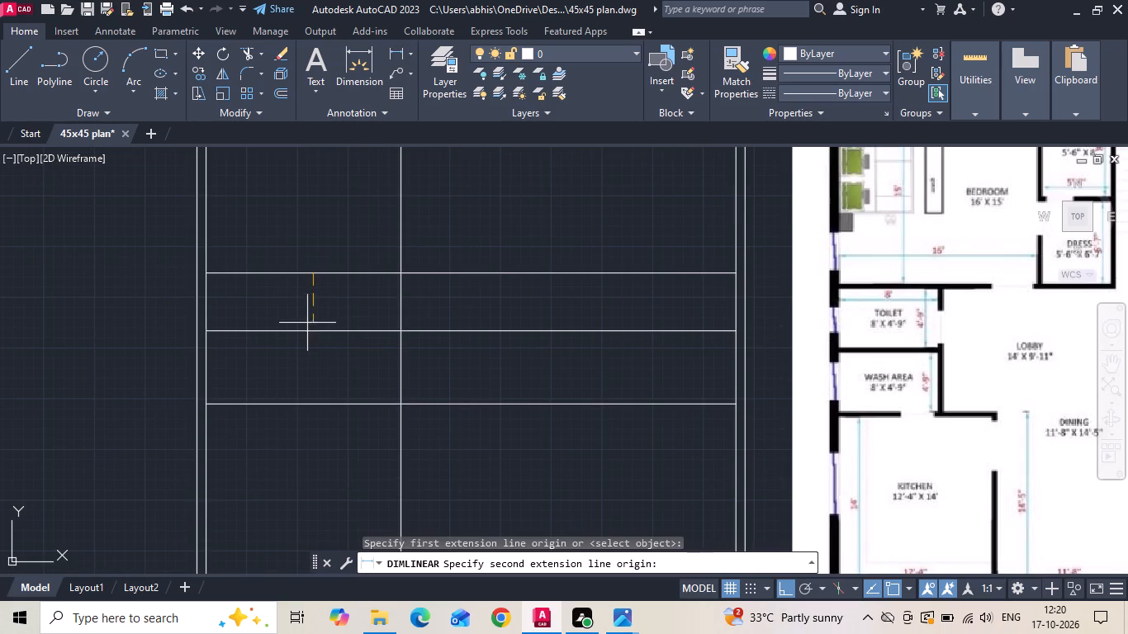
pyautogui.click(306, 334)
pyautogui.scroll(1, 307, 330)
pyautogui.press('space')
pyautogui.press('space')
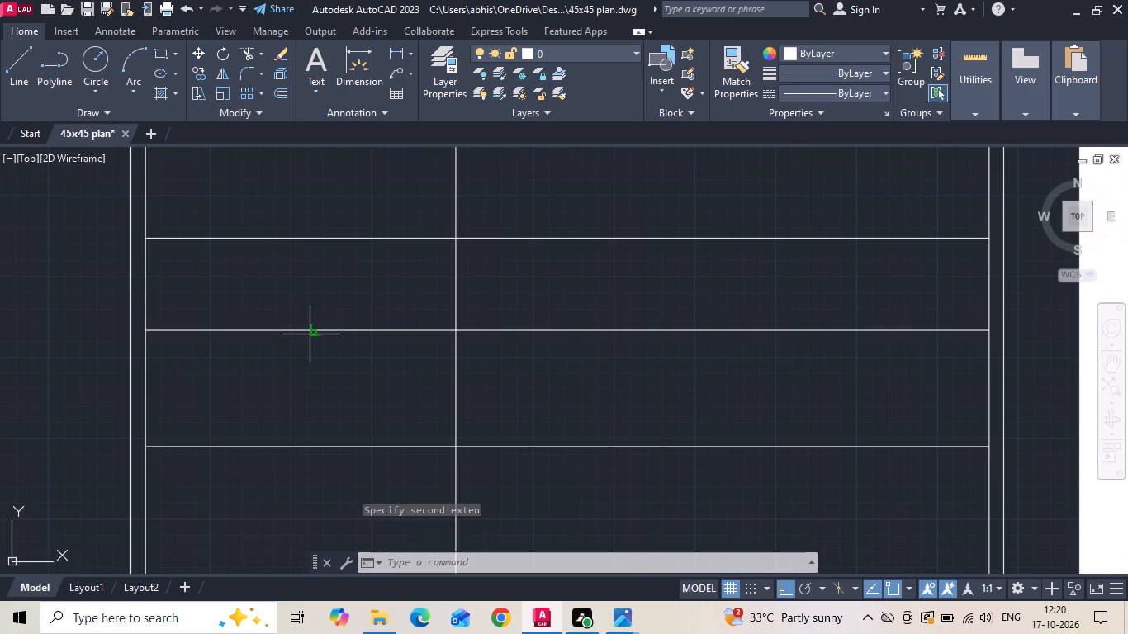
pyautogui.moveTo(310, 334); pyautogui.dragTo(310, 348)
pyautogui.click(312, 444)
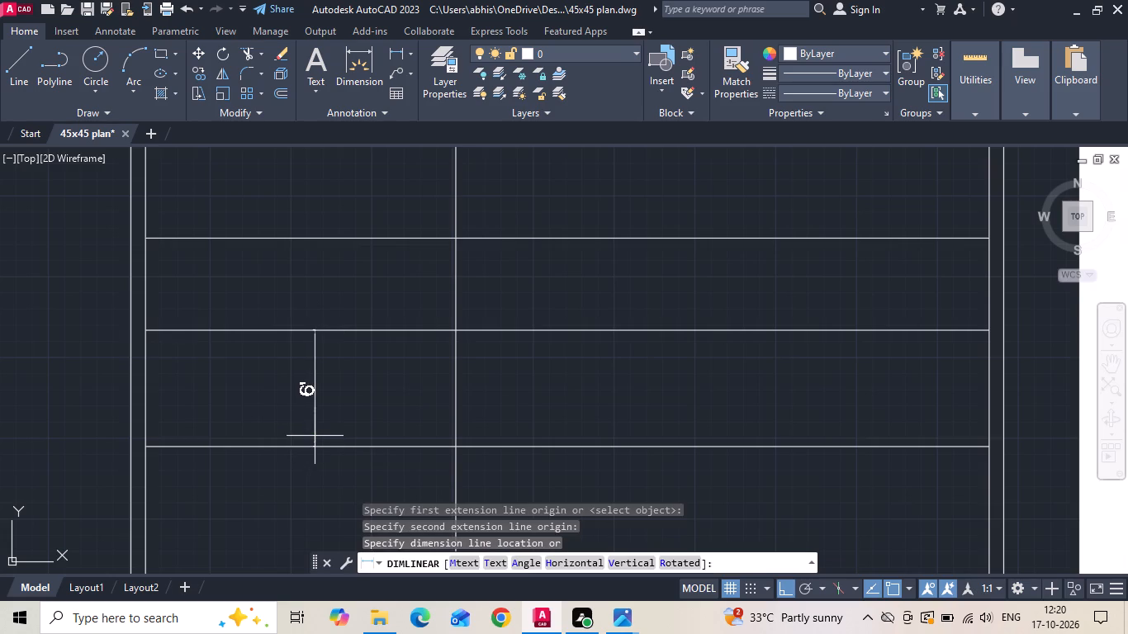
pyautogui.press('Escape')
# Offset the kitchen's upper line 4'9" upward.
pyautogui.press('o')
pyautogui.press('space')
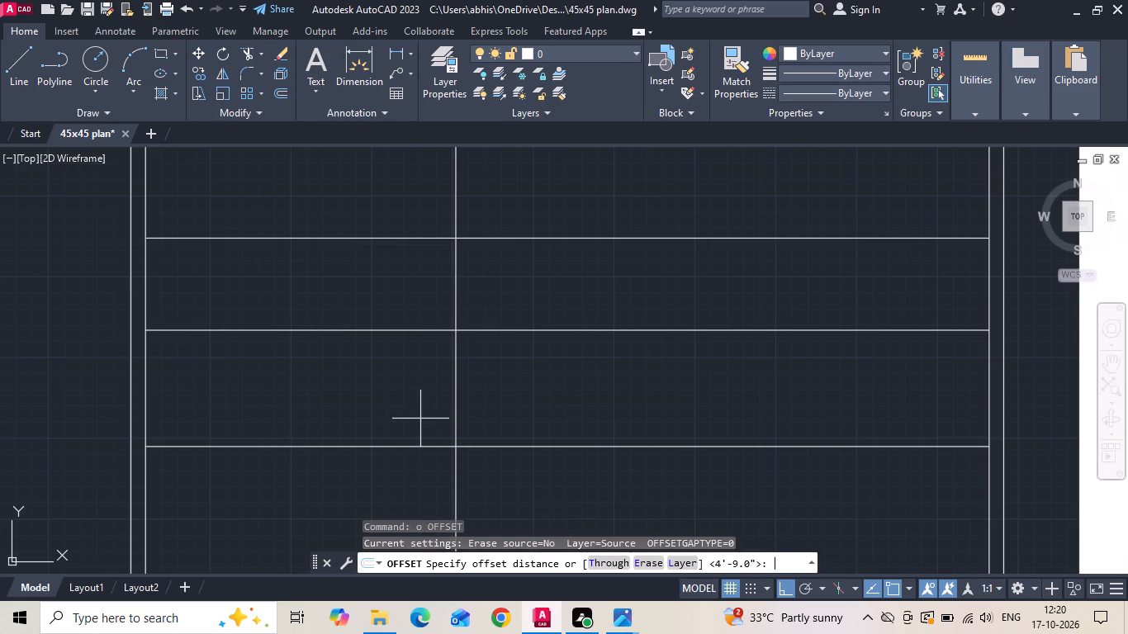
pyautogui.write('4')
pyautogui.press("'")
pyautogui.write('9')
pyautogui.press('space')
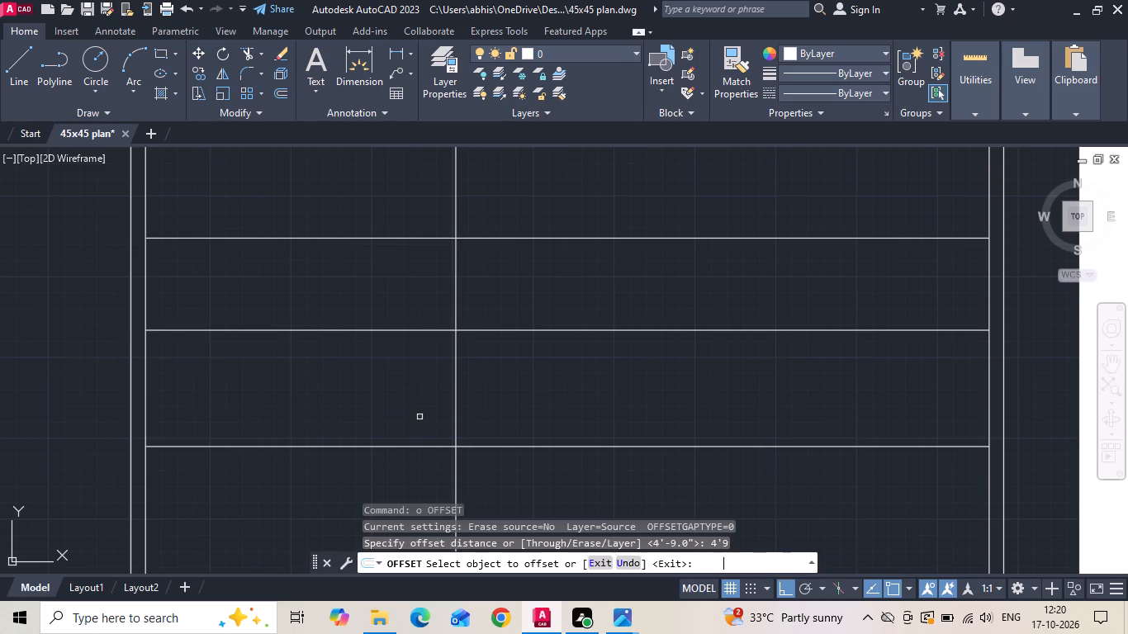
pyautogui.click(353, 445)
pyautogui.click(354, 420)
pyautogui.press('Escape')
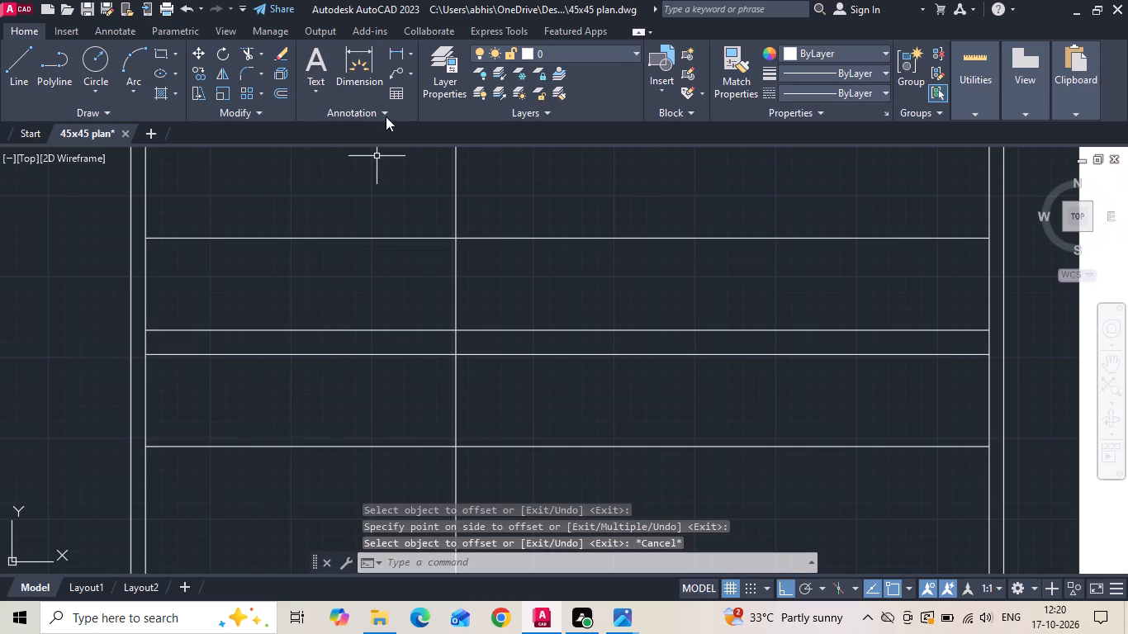
# Measure the gap between the two closely spaced horizontal lines in the toilet and wash area.
pyautogui.click(389, 56)
pyautogui.moveTo(311, 328); pyautogui.dragTo(310, 339)
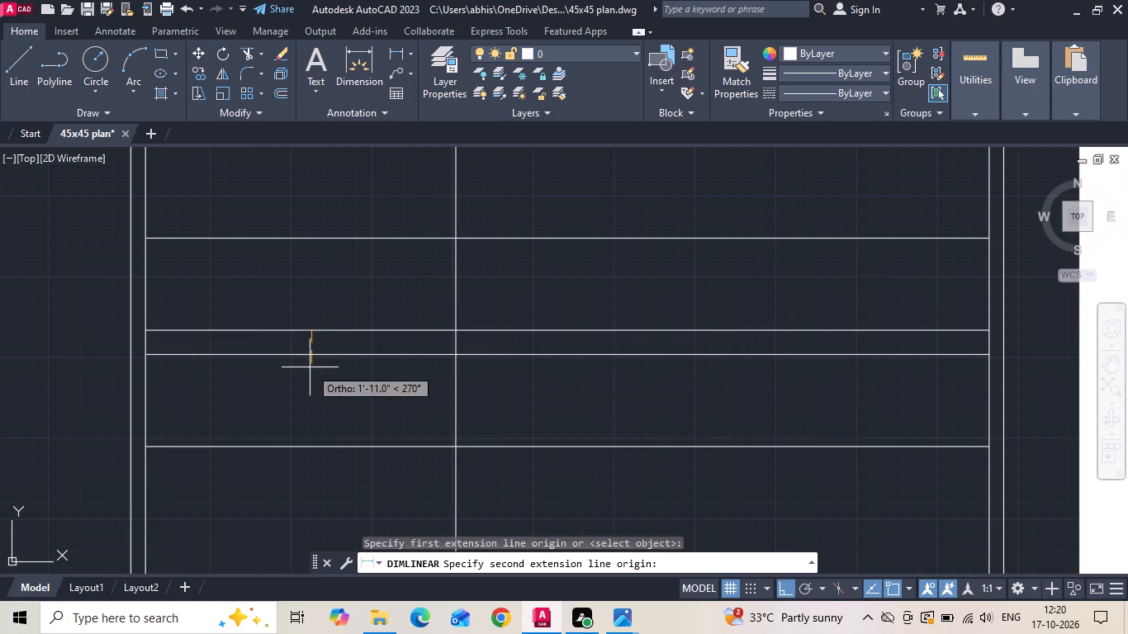
pyautogui.click(310, 359)
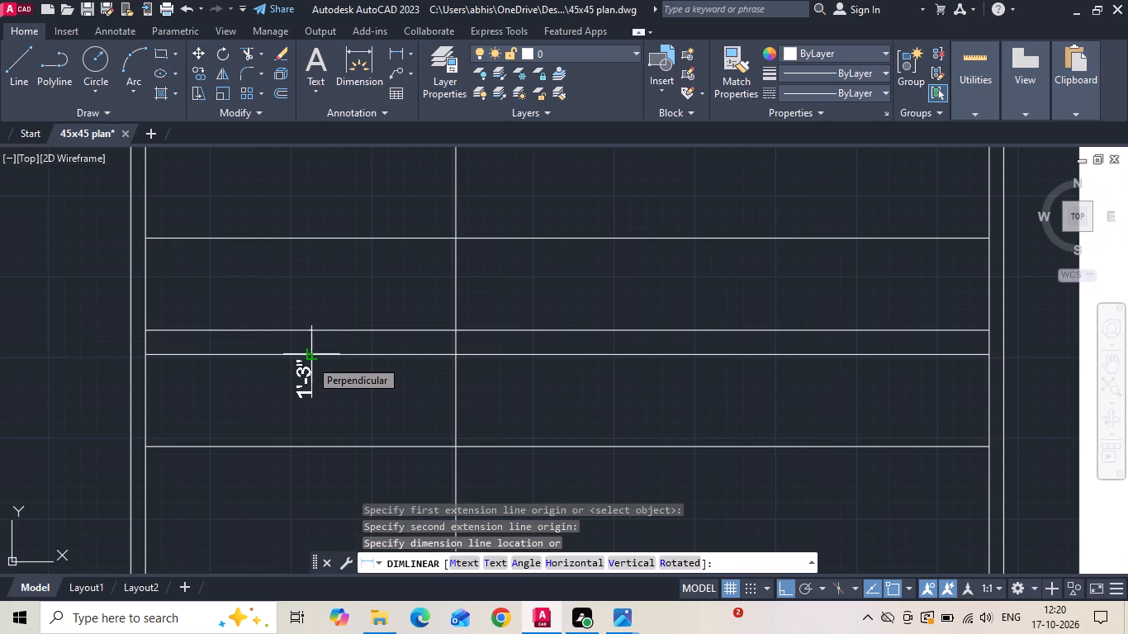
pyautogui.press('Escape')
# Delete both horizontal lines lying between the bedroom's lower line and the kitchen's upper line.
pyautogui.scroll(-1, 348, 343)
pyautogui.click(364, 367)
pyautogui.click(348, 328)
pyautogui.press('Delete')
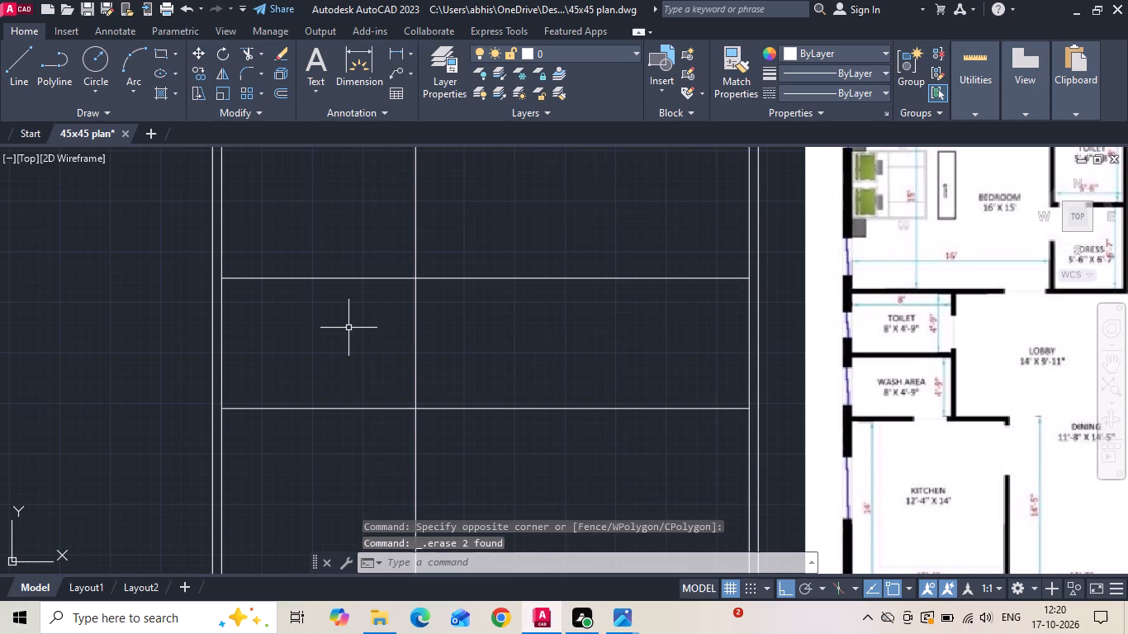
# Offset by 5" the bedroom's lower line downward, the vertical room line to the right and the kitchen's upper line upward.
pyautogui.write('o 5')
pyautogui.press('space')
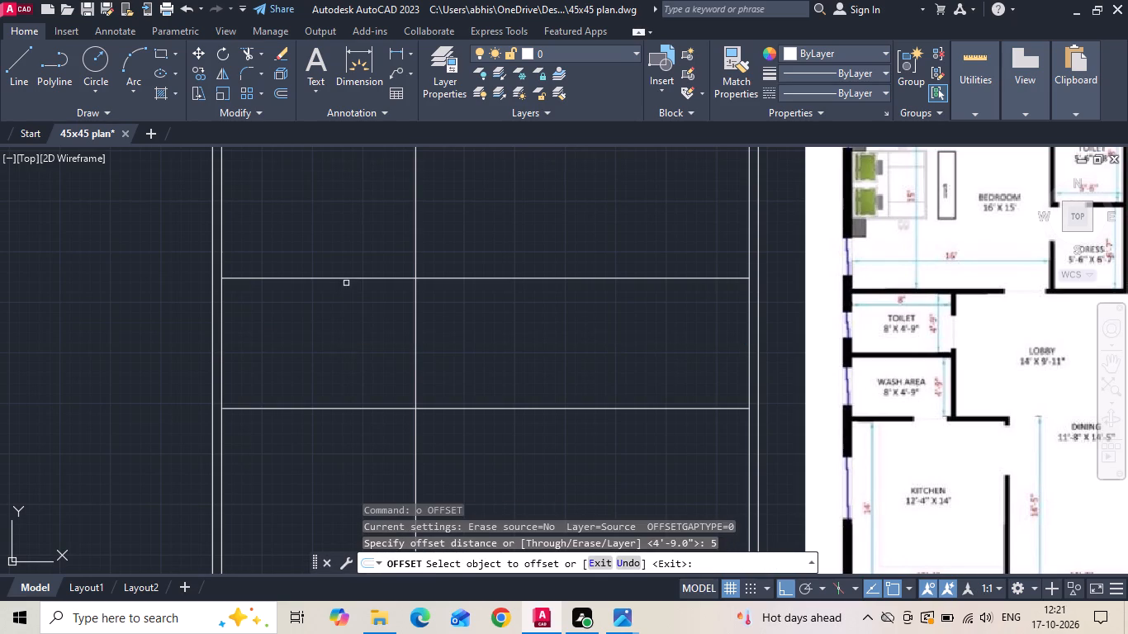
pyautogui.click(345, 277)
pyautogui.click(333, 319)
pyautogui.click(416, 334)
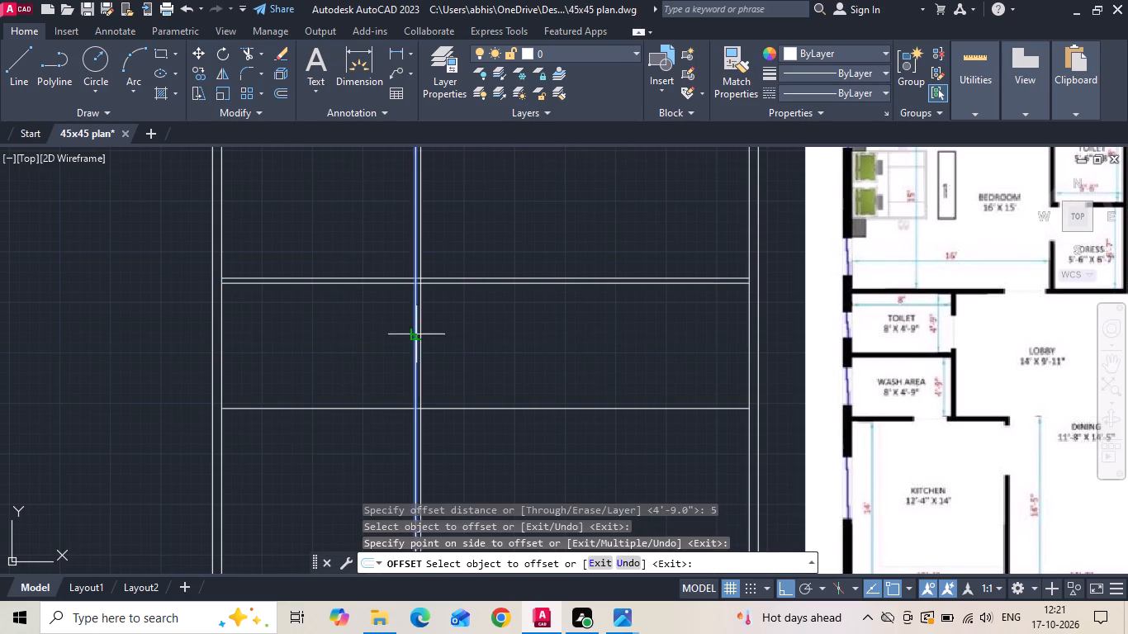
pyautogui.moveTo(471, 314); pyautogui.dragTo(472, 321)
pyautogui.moveTo(357, 407); pyautogui.dragTo(360, 367)
pyautogui.click(363, 351)
pyautogui.press('Escape')
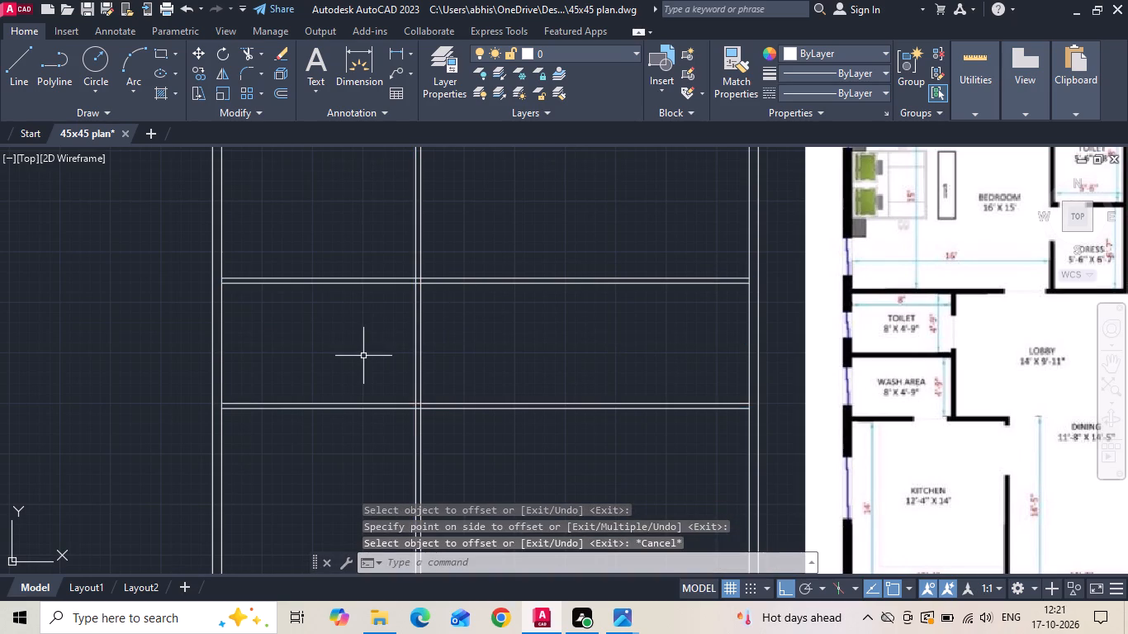
# Offset the kitchen wall's upper line 4'9" upward and the bedroom wall's lower line 4'9" downward to form the toilet and wash area partition.
pyautogui.press('o')
pyautogui.press('space')
pyautogui.press('4')
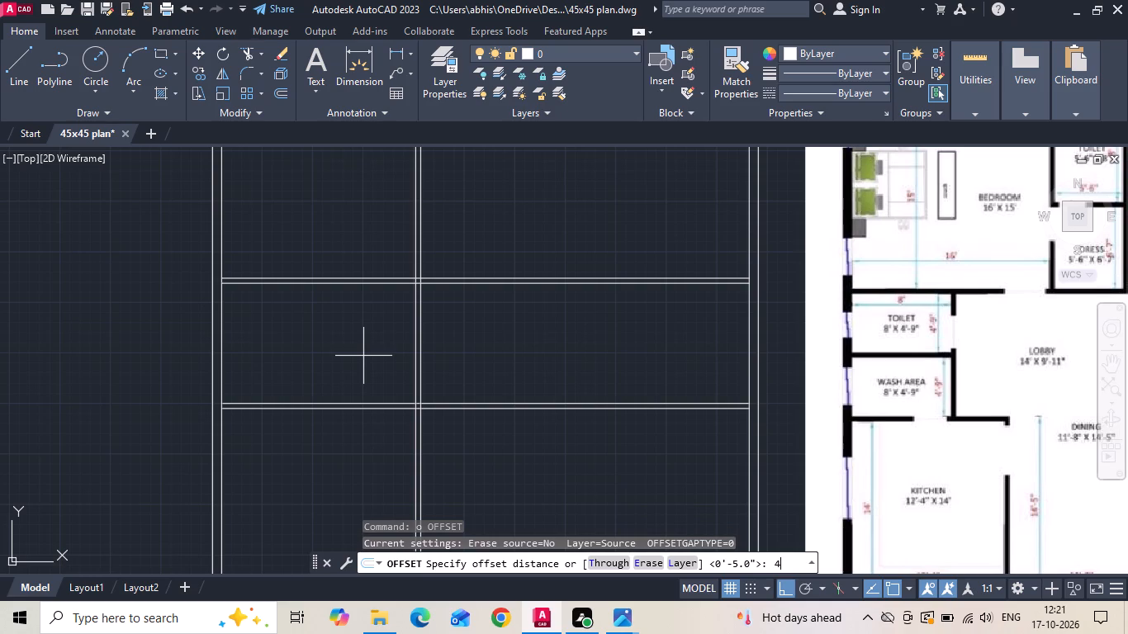
pyautogui.press("'")
pyautogui.write('9')
pyautogui.press('space')
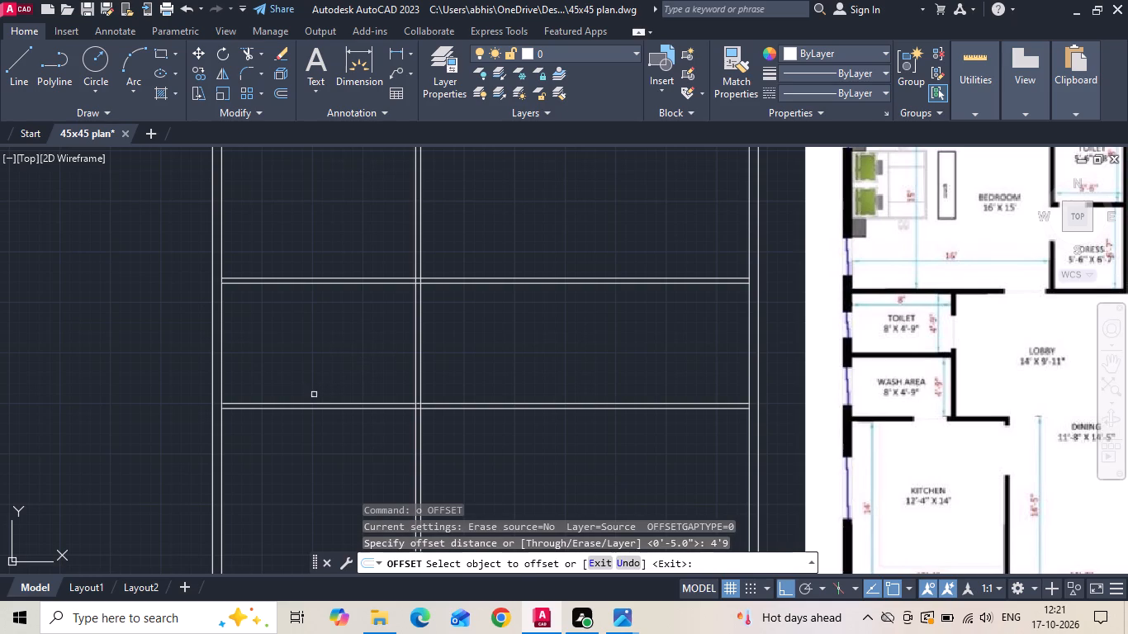
pyautogui.moveTo(312, 401); pyautogui.dragTo(311, 389)
pyautogui.click(311, 357)
pyautogui.click(311, 285)
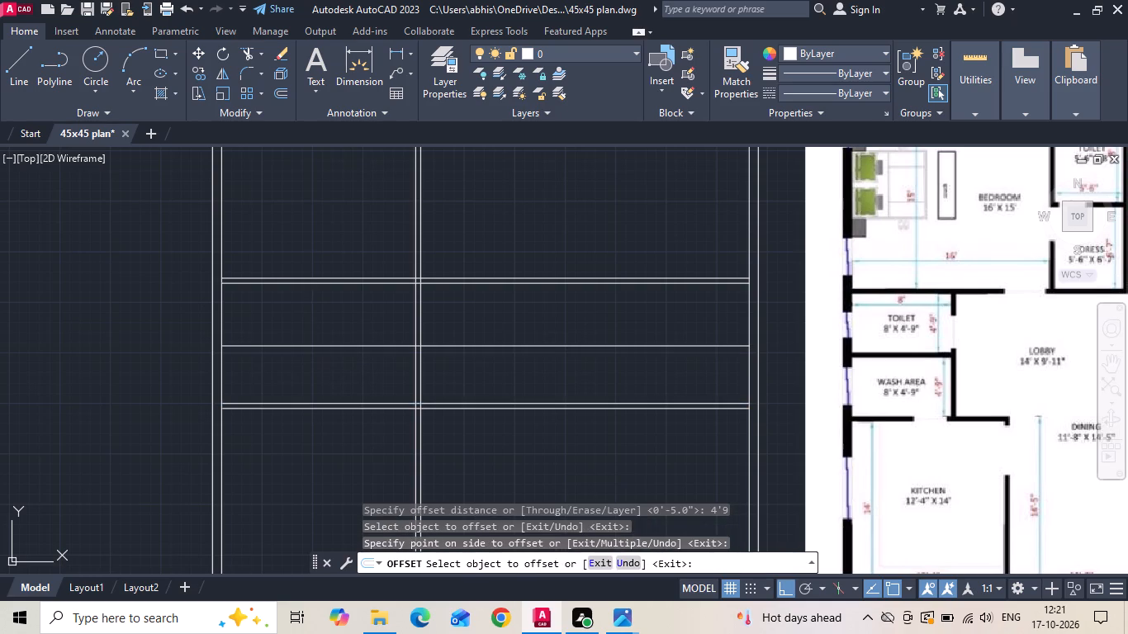
pyautogui.click(306, 309)
pyautogui.press('Escape')
# Measure the thickness of the toilet's horizontal partition wall.
pyautogui.click(396, 50)
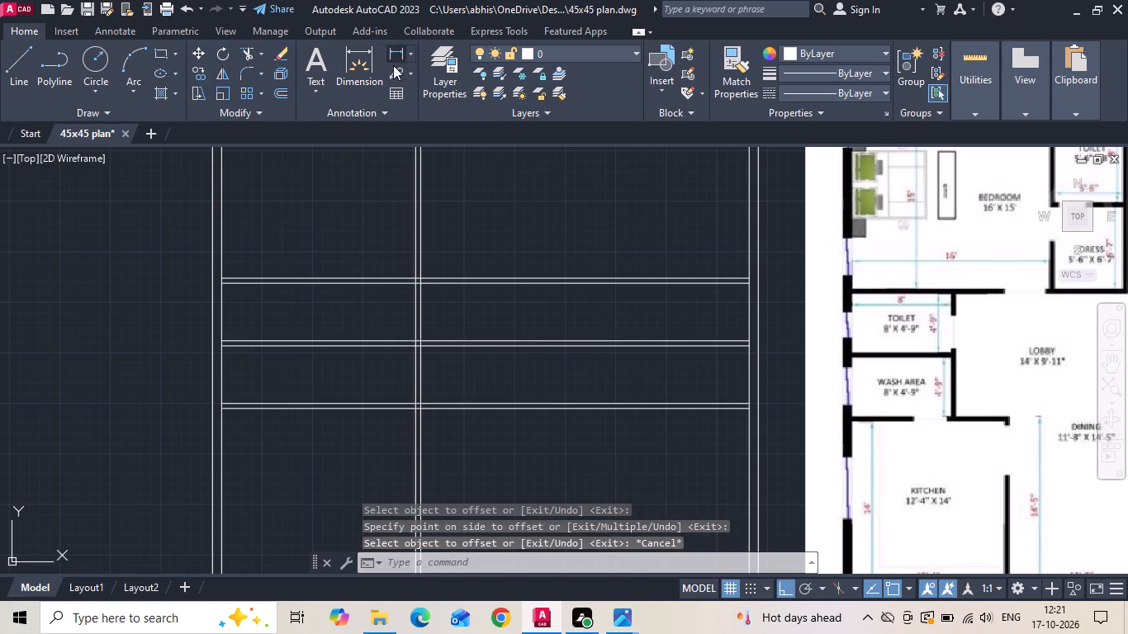
pyautogui.scroll(2, 314, 379)
pyautogui.click(315, 282)
pyautogui.click(314, 295)
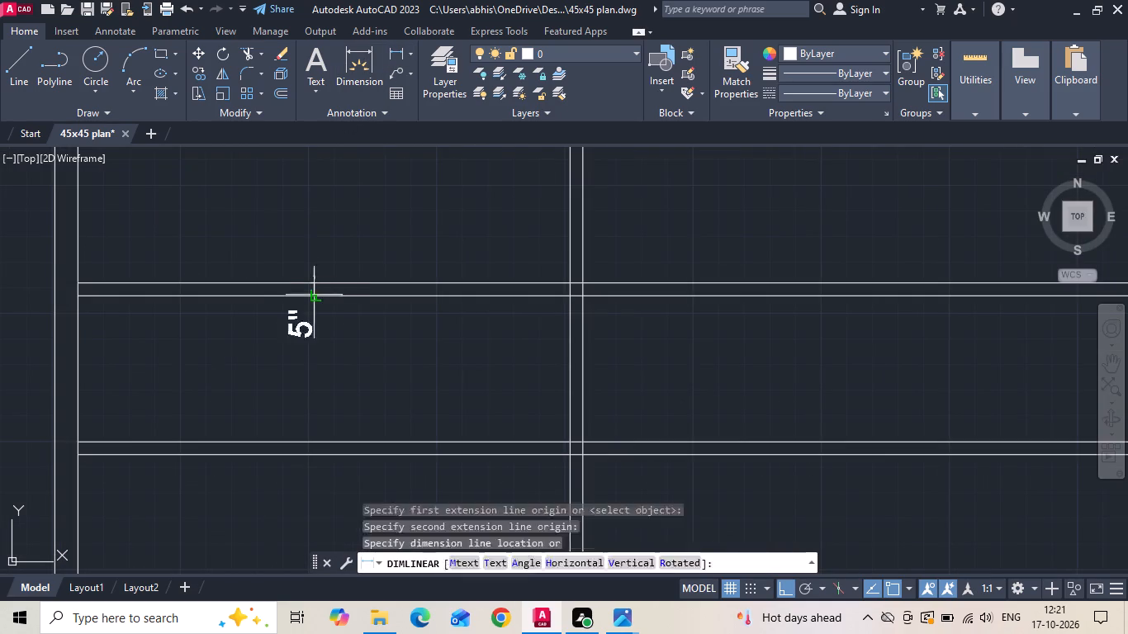
pyautogui.scroll(-3, 314, 295)
pyautogui.press('Escape')
# Offset the left outer wall's inner line 8' to the right for the toilet and wash area width.
pyautogui.scroll(1, 667, 312)
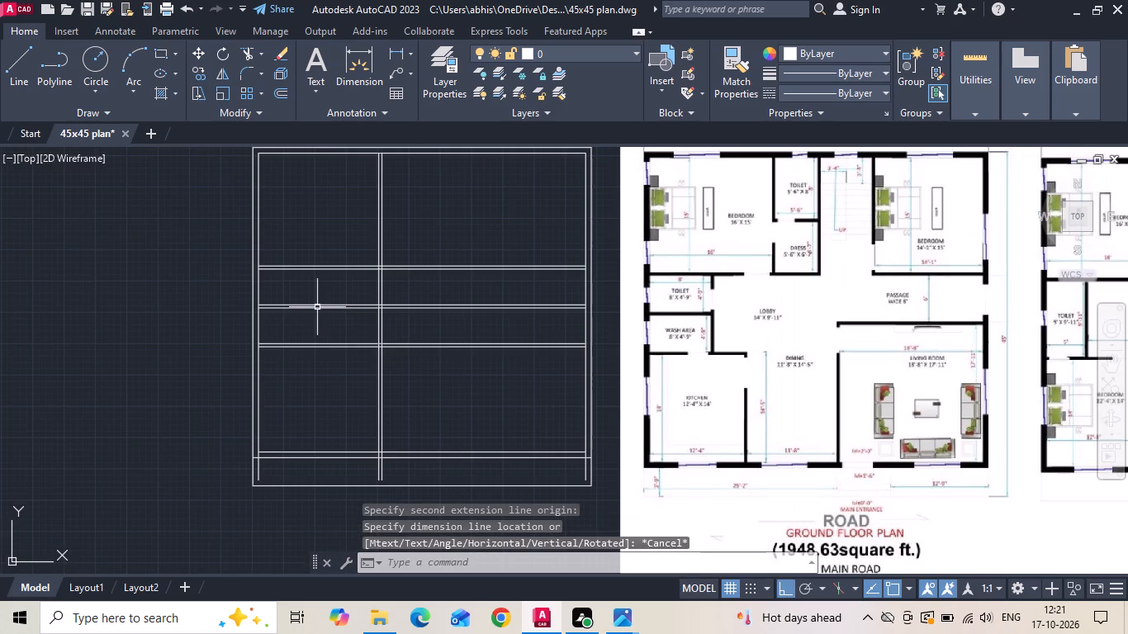
pyautogui.scroll(1, 667, 312)
pyautogui.moveTo(529, 305); pyautogui.dragTo(621, 315, button='middle')
pyautogui.press('Escape')
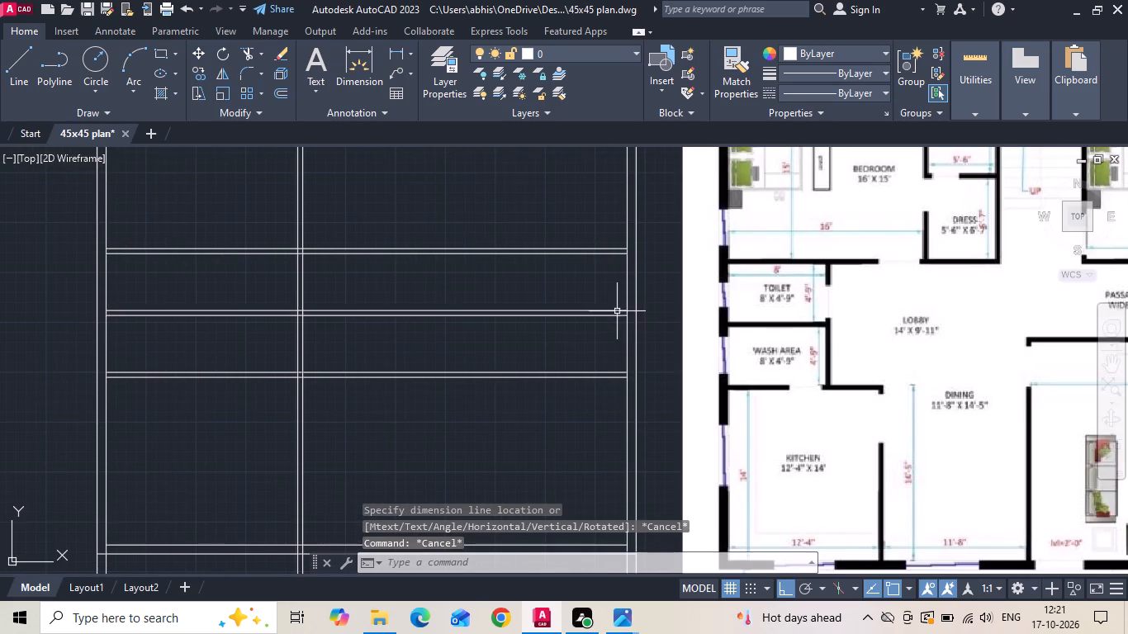
pyautogui.write('o')
pyautogui.press('space')
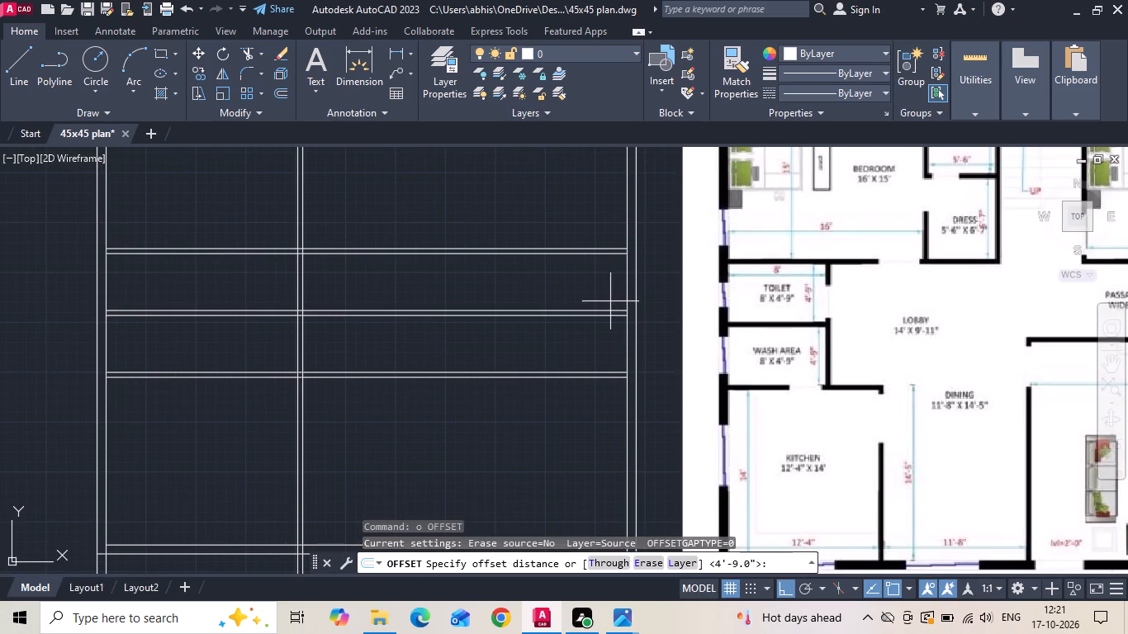
pyautogui.write("8'")
pyautogui.press('Return')
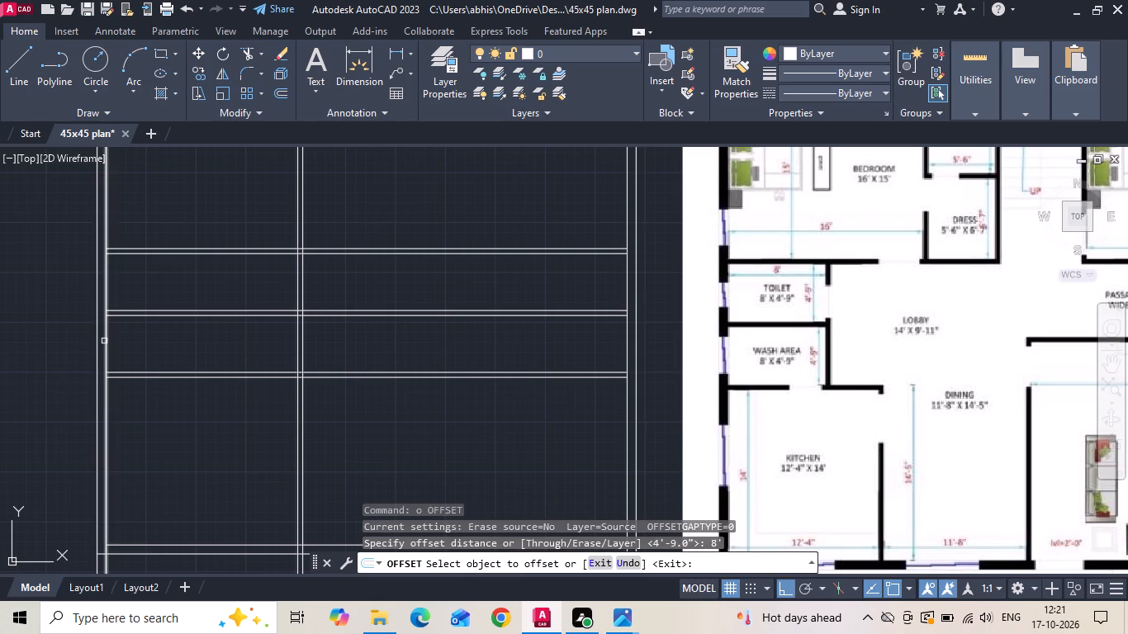
pyautogui.moveTo(104, 341); pyautogui.dragTo(129, 343)
pyautogui.click(189, 342)
pyautogui.moveTo(190, 342); pyautogui.dragTo(273, 358, button='middle')
pyautogui.press('Escape')
# Offset the new toilet and wash area side line 5" to the right as wall thickness.
pyautogui.press('o')
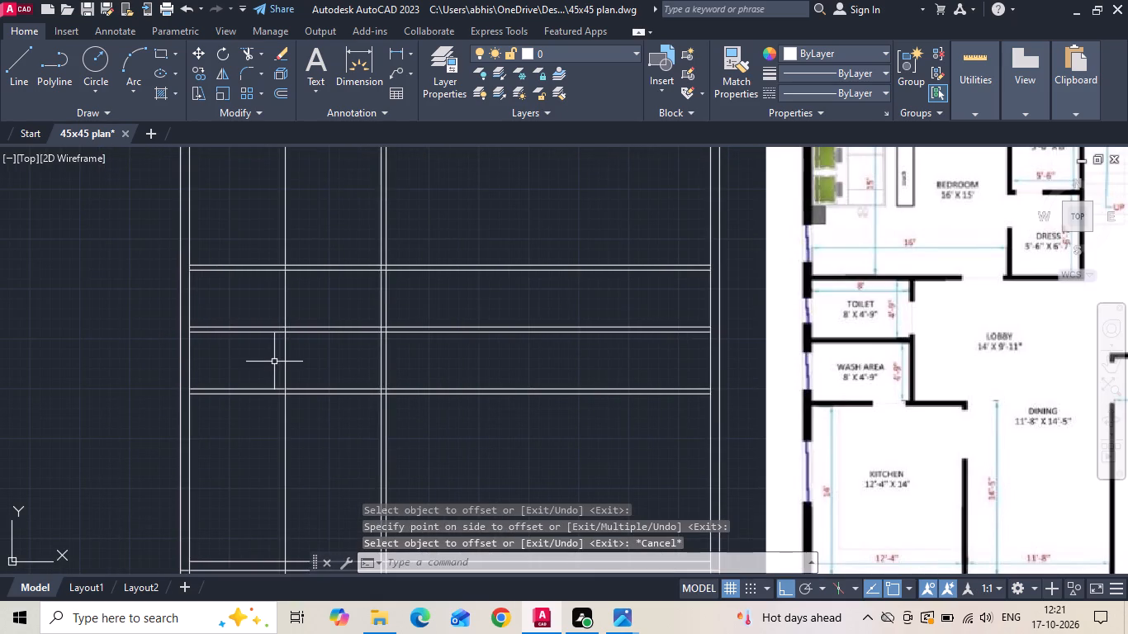
pyautogui.press('space')
pyautogui.write('5')
pyautogui.press('space')
pyautogui.moveTo(287, 363); pyautogui.dragTo(296, 359)
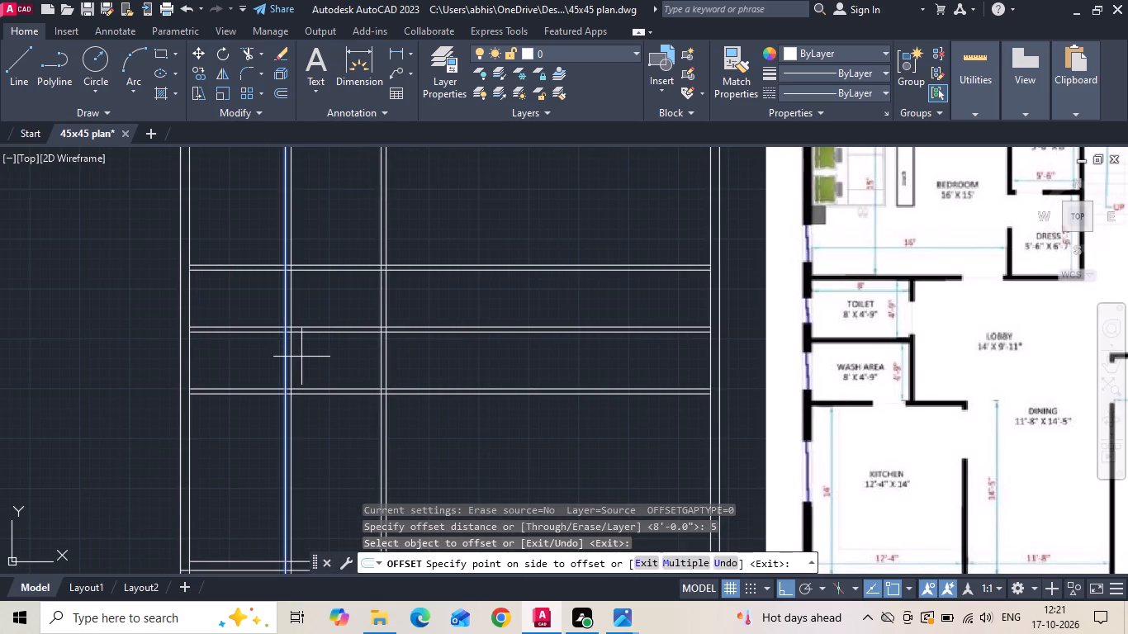
pyautogui.click(305, 356)
pyautogui.press('Escape')
# Trim the toilet and wash area's vertical wall lines above the bedroom wall and below the kitchen wall.
pyautogui.moveTo(305, 355); pyautogui.dragTo(427, 378, button='middle')
pyautogui.press('t')
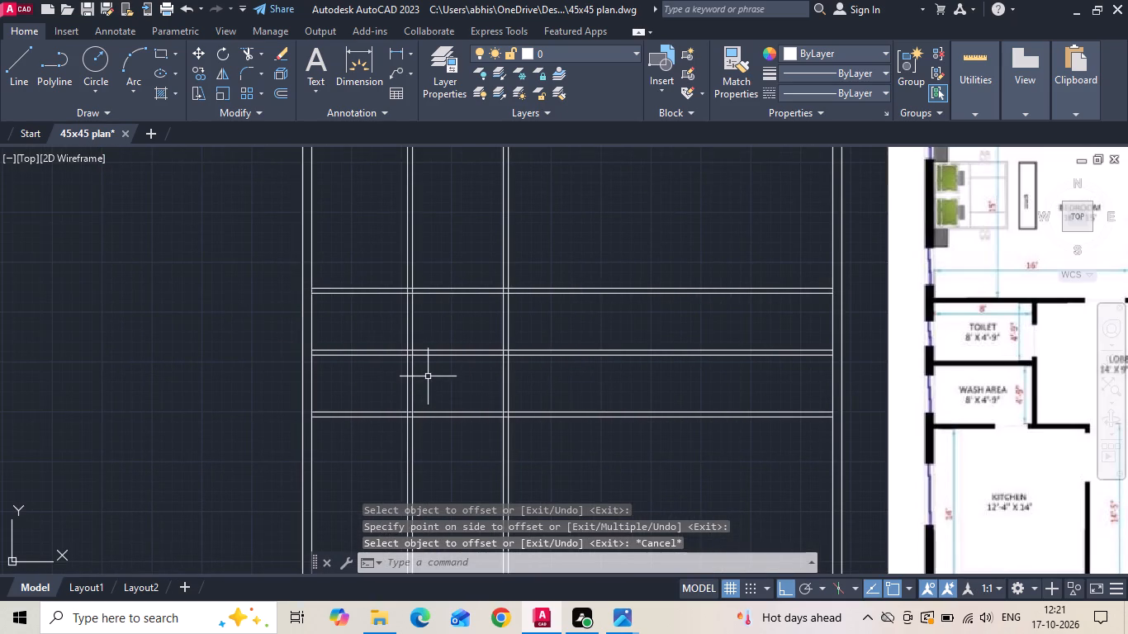
pyautogui.press('r')
pyautogui.press('space')
pyautogui.moveTo(390, 229); pyautogui.dragTo(448, 244)
pyautogui.moveTo(431, 463); pyautogui.dragTo(394, 463)
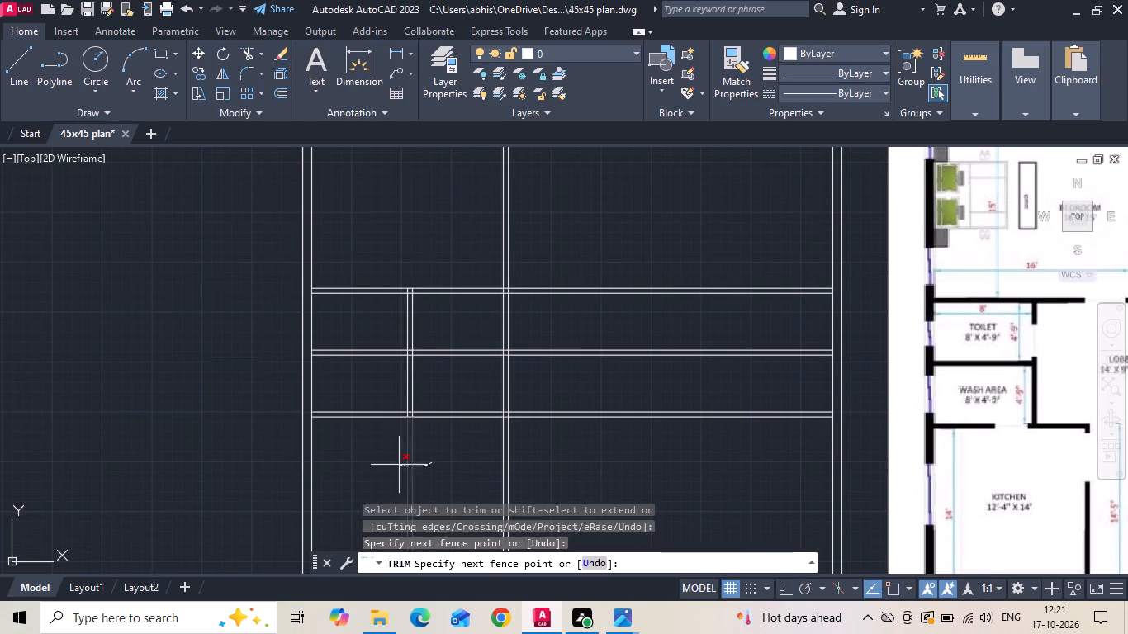
pyautogui.moveTo(394, 463); pyautogui.dragTo(374, 457)
# Trim the toilet and wash area partition beyond its side wall, and the vertical room wall crossing the lobby.
pyautogui.moveTo(365, 446); pyautogui.dragTo(342, 389, button='middle')
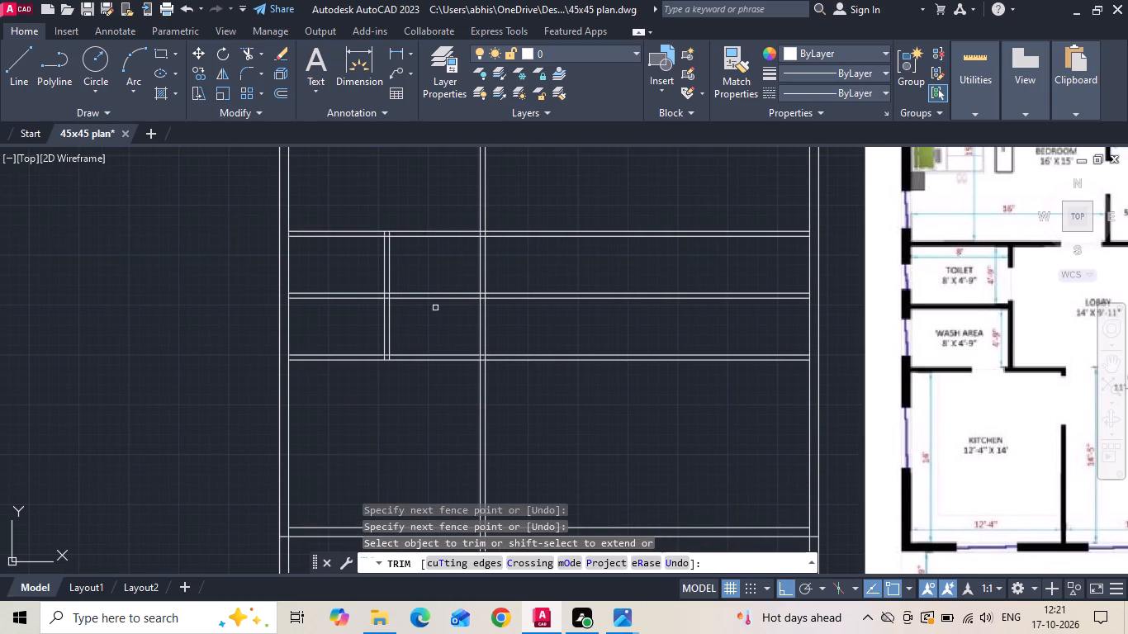
pyautogui.moveTo(429, 249); pyautogui.dragTo(427, 272)
pyautogui.moveTo(424, 311); pyautogui.dragTo(424, 310)
pyautogui.moveTo(424, 310); pyautogui.dragTo(428, 299)
pyautogui.click(438, 278)
pyautogui.moveTo(457, 275); pyautogui.dragTo(507, 280)
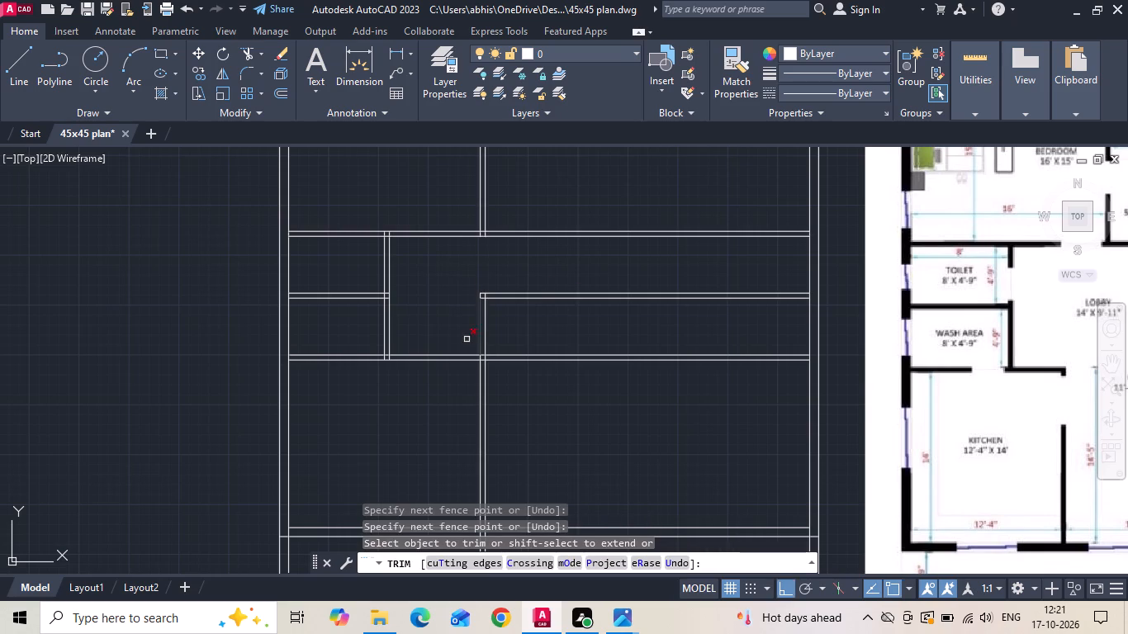
pyautogui.moveTo(464, 341); pyautogui.dragTo(599, 261)
pyautogui.press('Escape')
# Erase the leftover partition and vertical wall line pieces in the lobby and passage area.
pyautogui.moveTo(575, 276); pyautogui.dragTo(545, 297)
pyautogui.click(448, 326)
pyautogui.press('Delete')
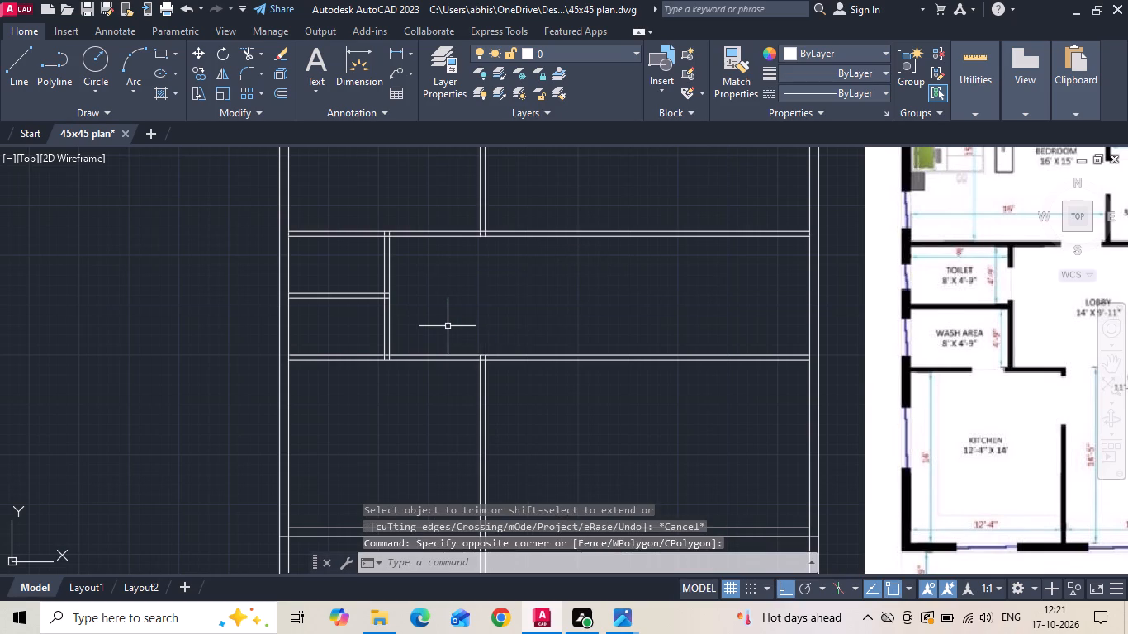
# Trim the left outer wall's inner line and the kitchen's vertical wall lines back to the bottom outer wall's inner line.
pyautogui.scroll(-1, 437, 400)
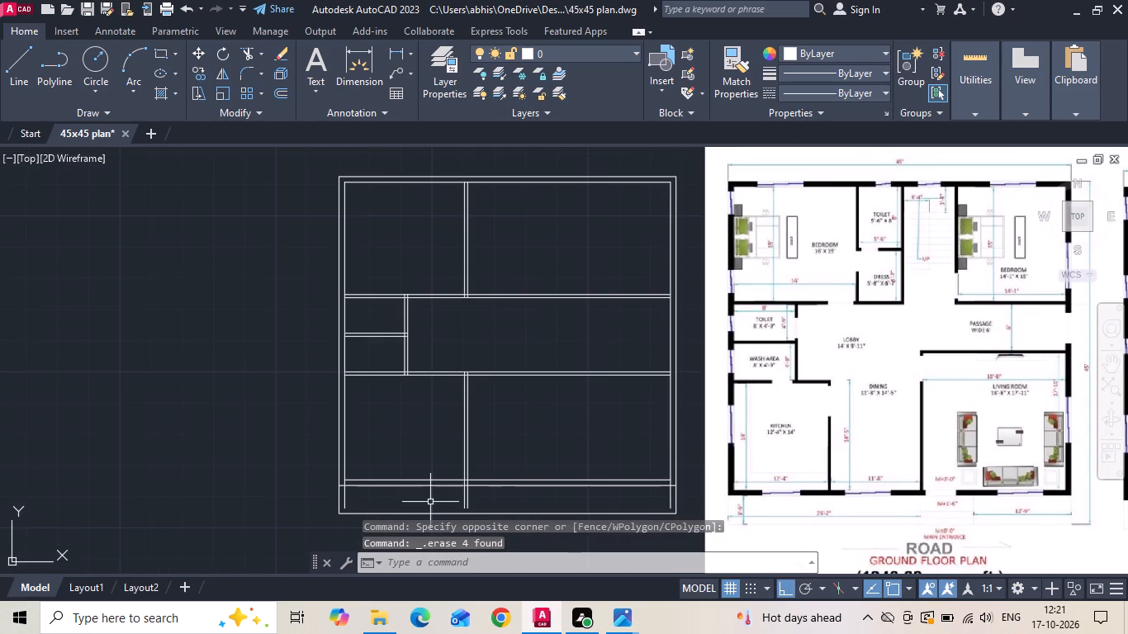
pyautogui.scroll(1, 430, 502)
pyautogui.moveTo(424, 488); pyautogui.dragTo(411, 453, button='middle')
pyautogui.write('tr')
pyautogui.press('space')
pyautogui.press('space')
pyautogui.scroll(1, 291, 457)
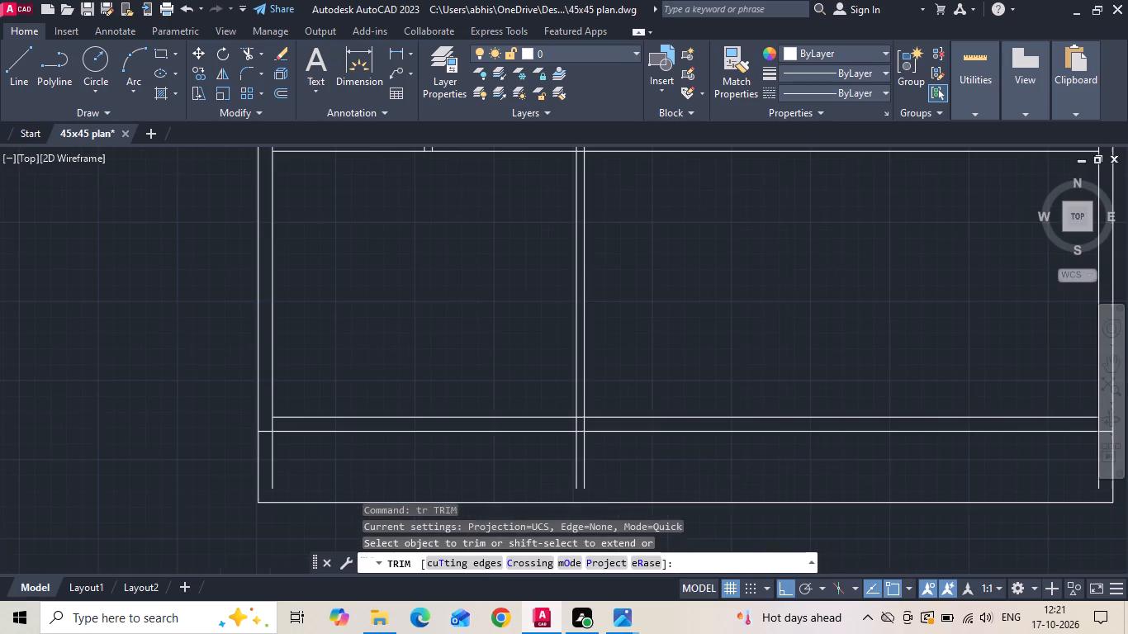
pyautogui.moveTo(266, 467); pyautogui.dragTo(281, 472)
pyautogui.click(604, 480)
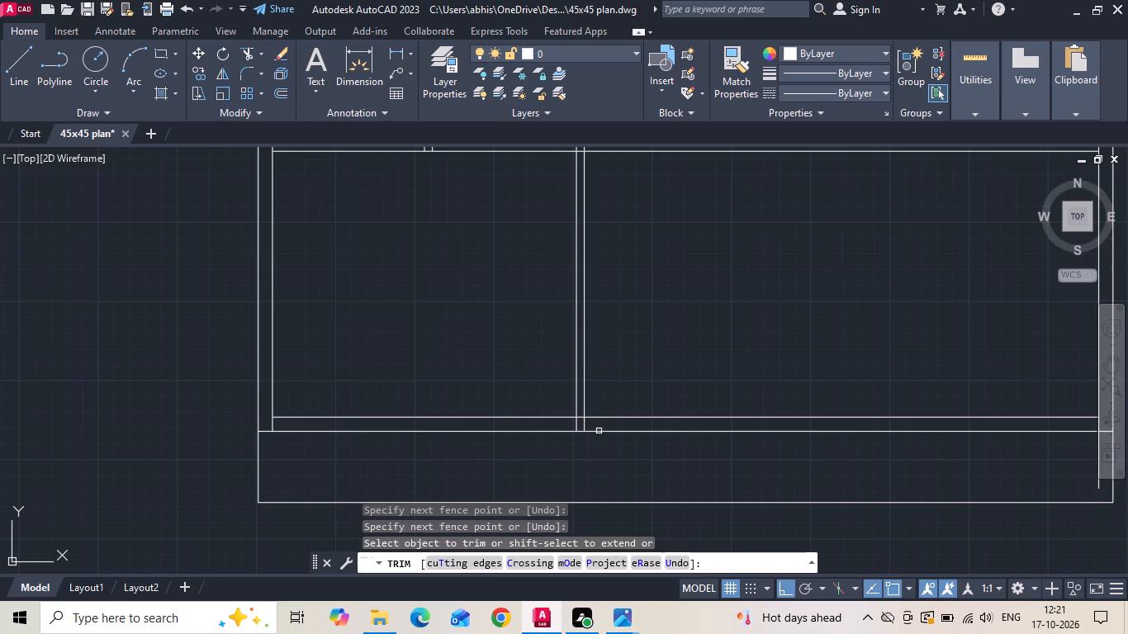
pyautogui.click(599, 423)
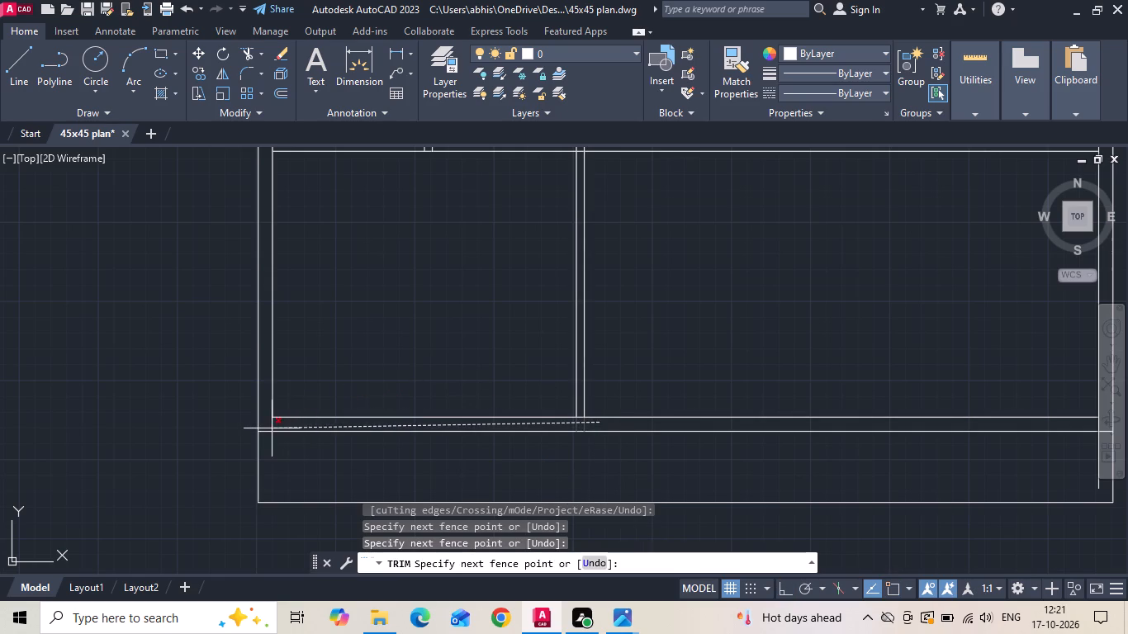
pyautogui.click(264, 427)
pyautogui.press('Escape')
# Save the 45x45 plan drawing.
pyautogui.hotkey('ctrl', 's')
pyautogui.hotkey('ctrl', 's')
pyautogui.hotkey('ctrl', 's')
pyautogui.hotkey('ctrl', 's')
pyautogui.hotkey('ctrl', 's')
pyautogui.hotkey('ctrl', 's')
pyautogui.hotkey('ctrl', 's')
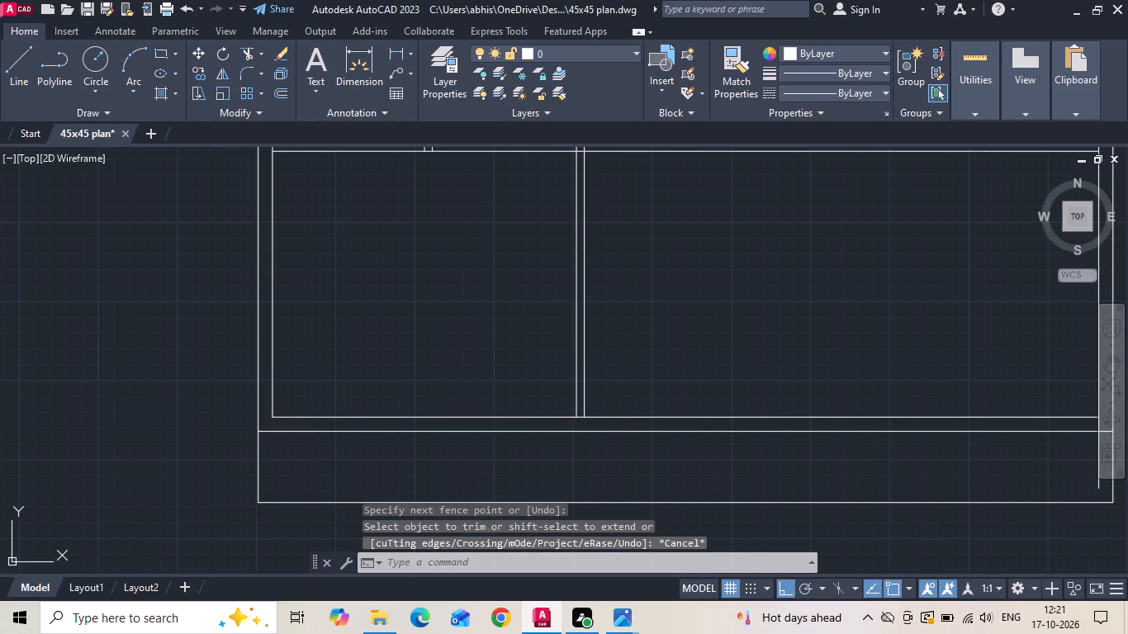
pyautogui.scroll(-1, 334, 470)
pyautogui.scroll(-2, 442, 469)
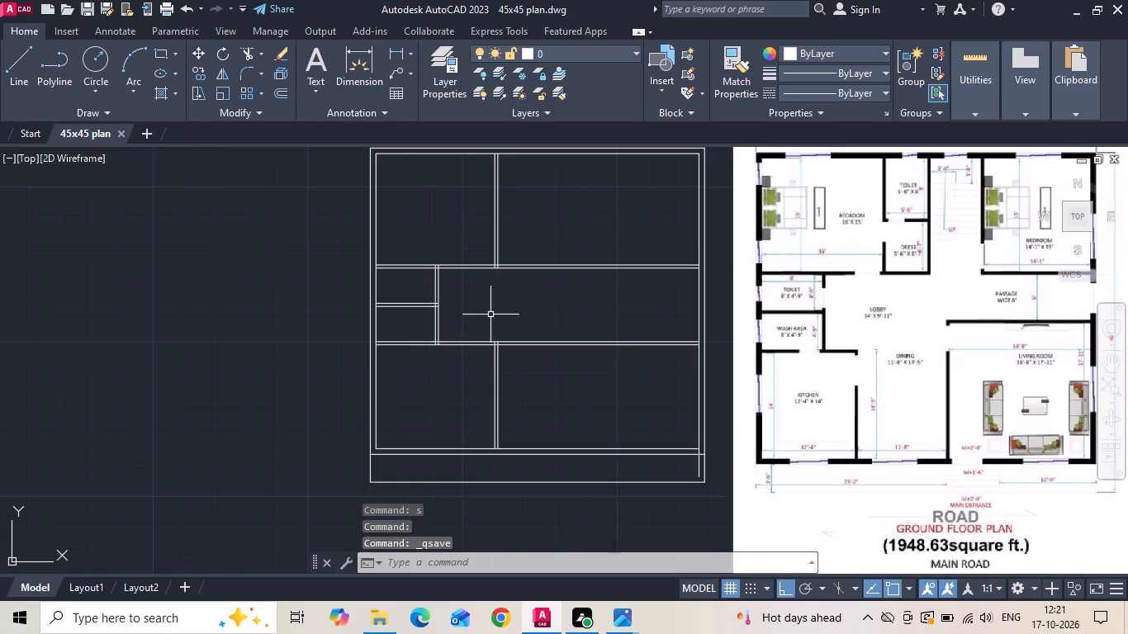
# Measure the upper bedroom's inner width between its partition and the left outer wall.
pyautogui.scroll(2, 927, 206)
pyautogui.moveTo(845, 204); pyautogui.dragTo(857, 267, button='middle')
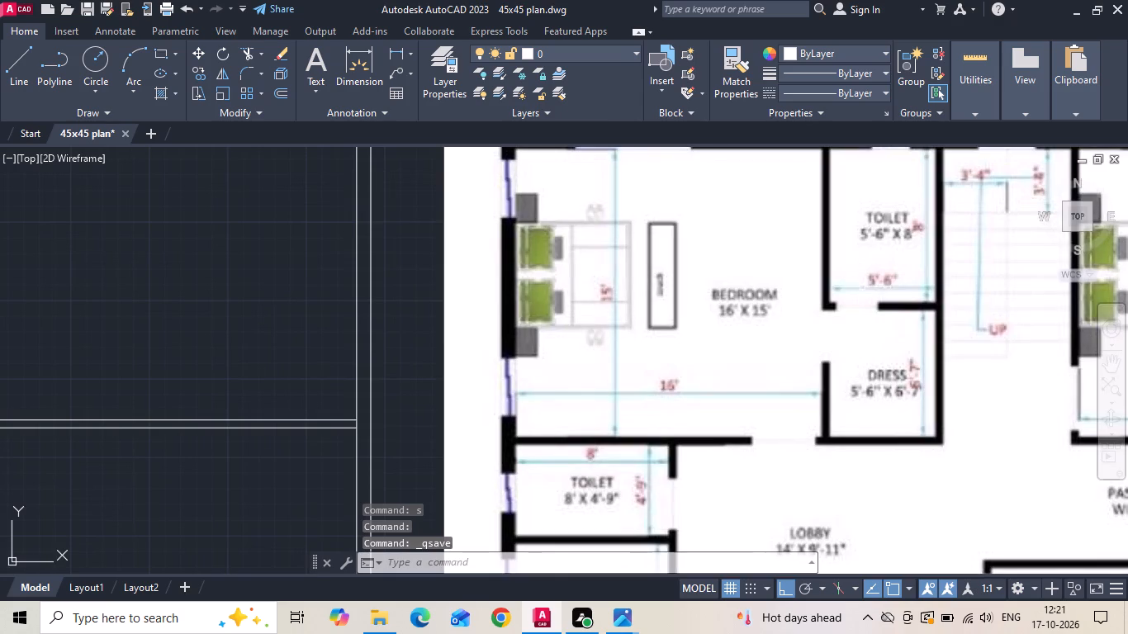
pyautogui.scroll(-2, 915, 388)
pyautogui.scroll(2, 460, 382)
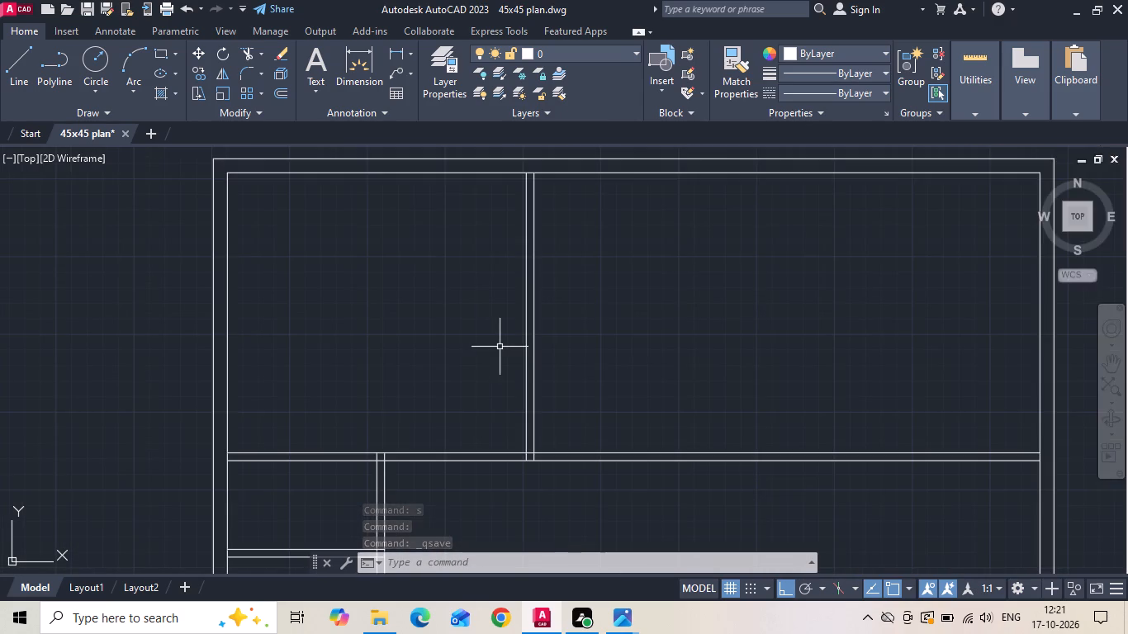
pyautogui.scroll(-1, 482, 359)
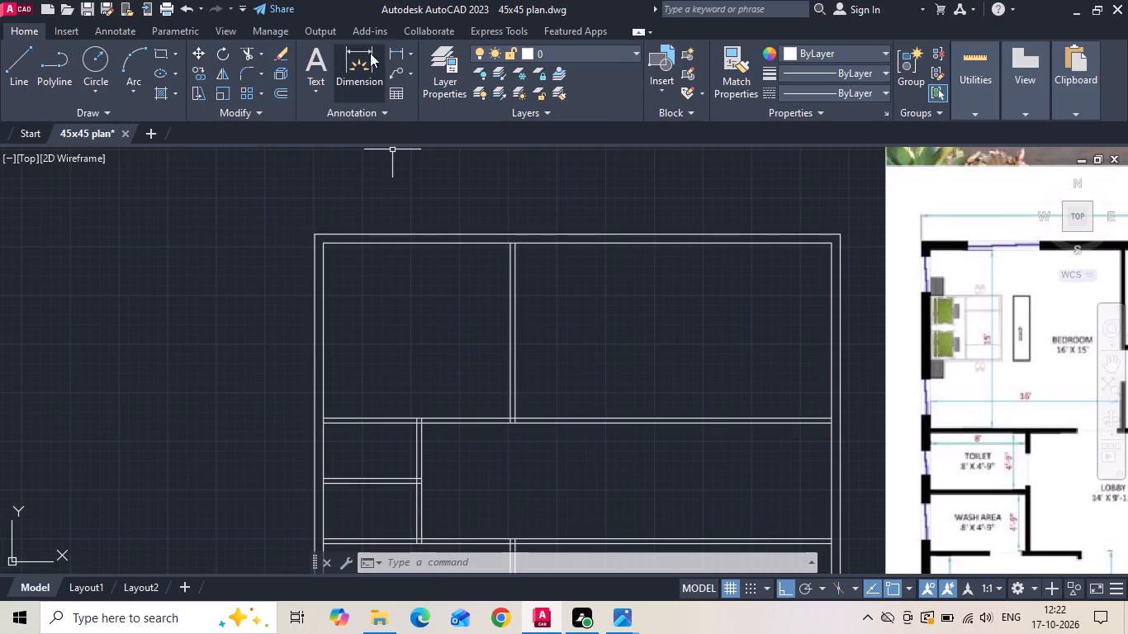
pyautogui.click(392, 50)
pyautogui.click(504, 307)
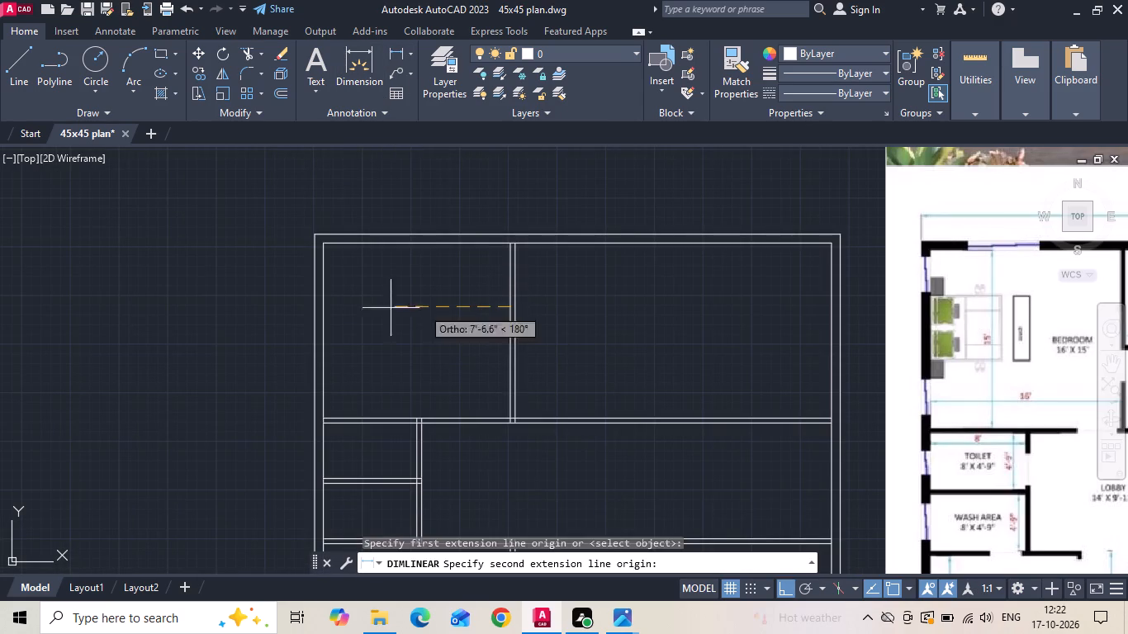
pyautogui.click(323, 305)
pyautogui.press('Escape')
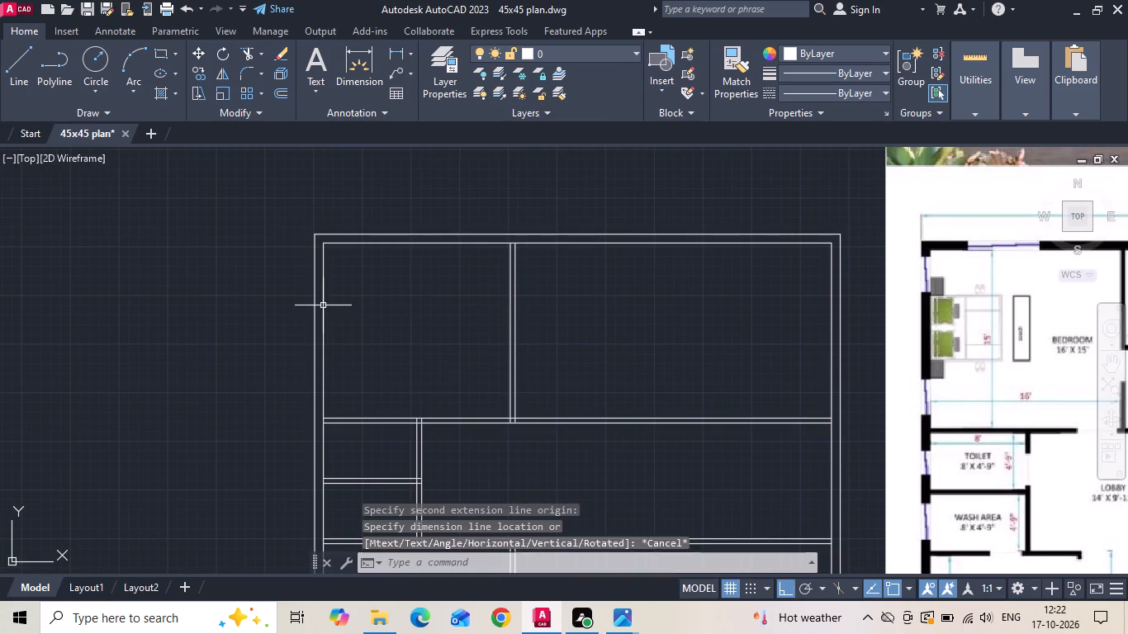
# Offset the upper bedroom partition's right line 5'6" to the right for the toilet and dress width.
pyautogui.press('o')
pyautogui.press('space')
pyautogui.press('5')
pyautogui.press("'")
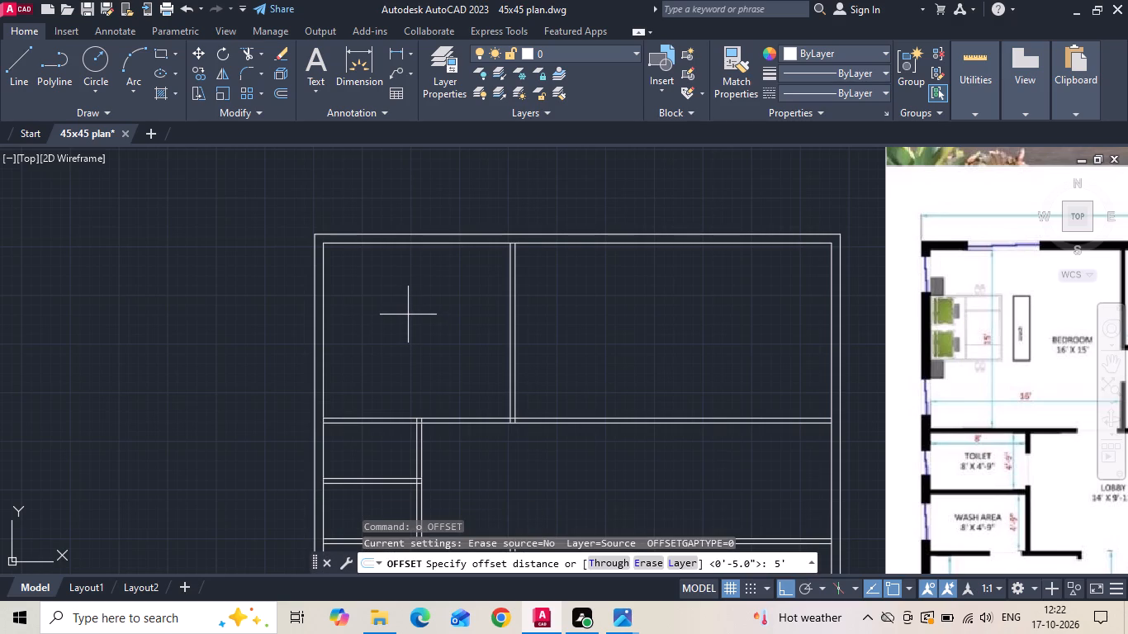
pyautogui.press('6')
pyautogui.press('space')
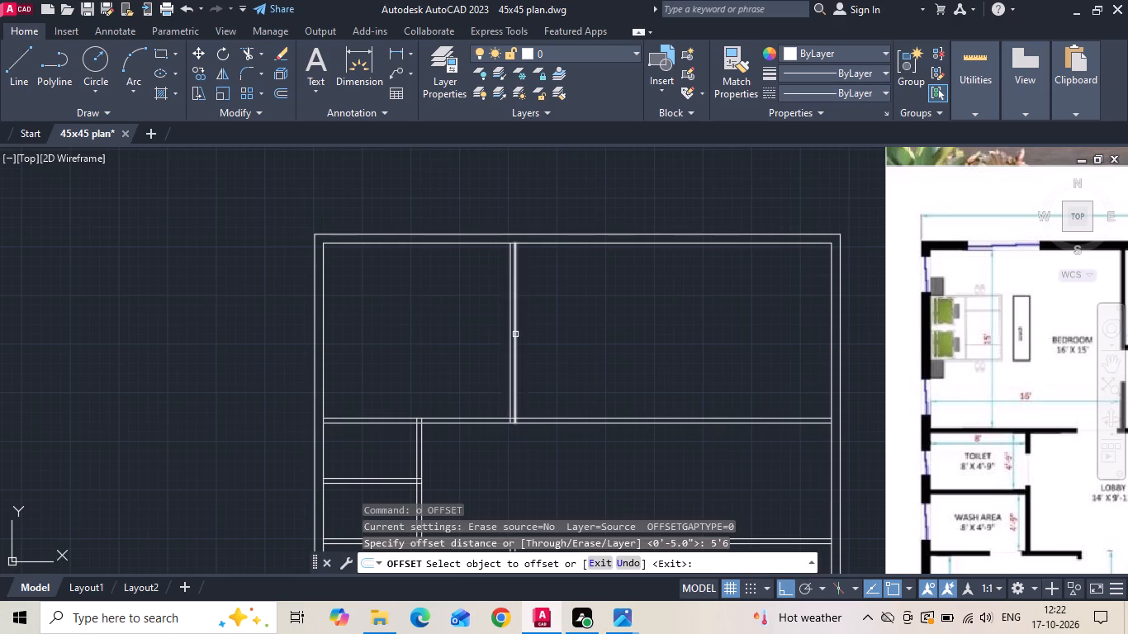
pyautogui.moveTo(515, 334); pyautogui.dragTo(529, 337)
pyautogui.click(531, 337)
pyautogui.press('Escape')
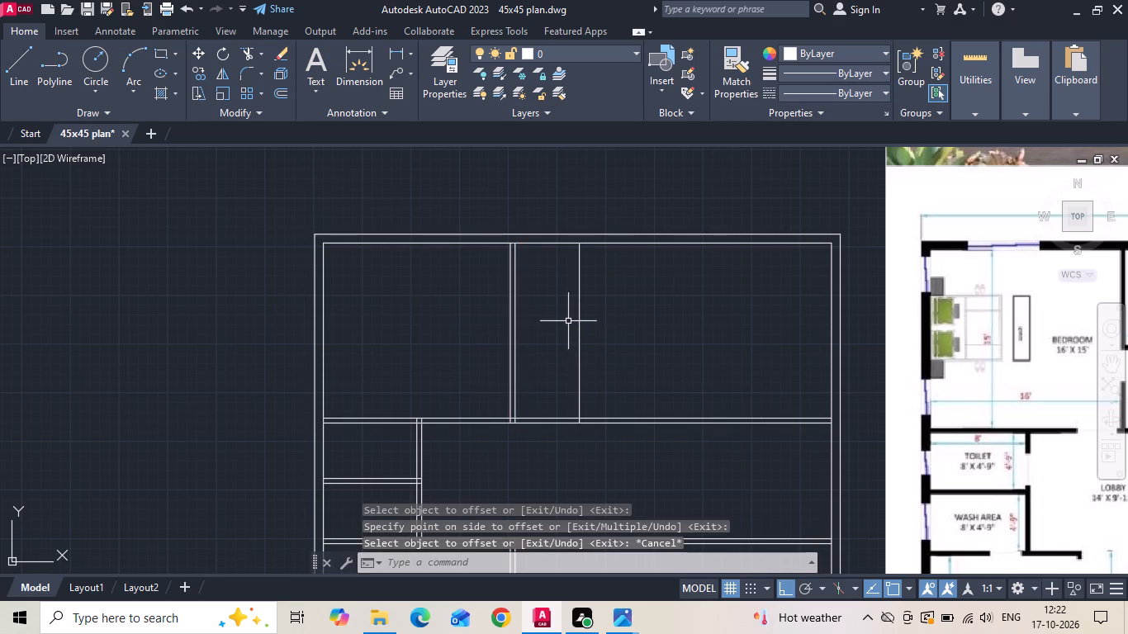
# Offset the new toilet and dress line 5" to the right to form the partition wall beside the stairs.
pyautogui.press('o')
pyautogui.press('space')
pyautogui.write('5')
pyautogui.press('space')
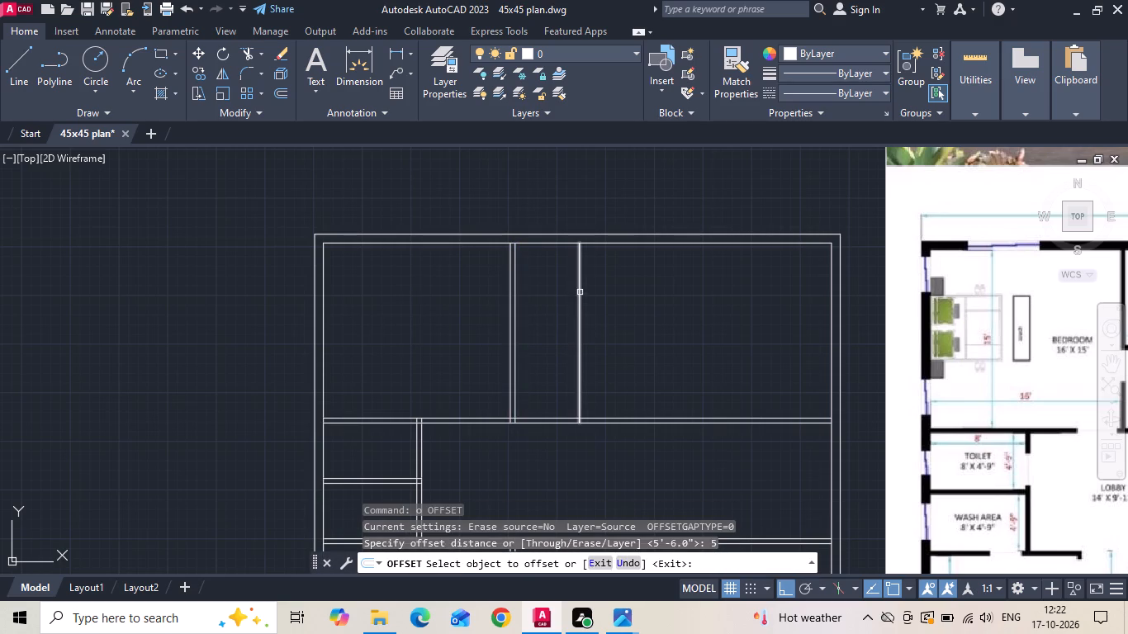
pyautogui.moveTo(580, 291); pyautogui.dragTo(592, 283)
pyautogui.click(597, 281)
pyautogui.moveTo(596, 293); pyautogui.dragTo(410, 284, button='middle')
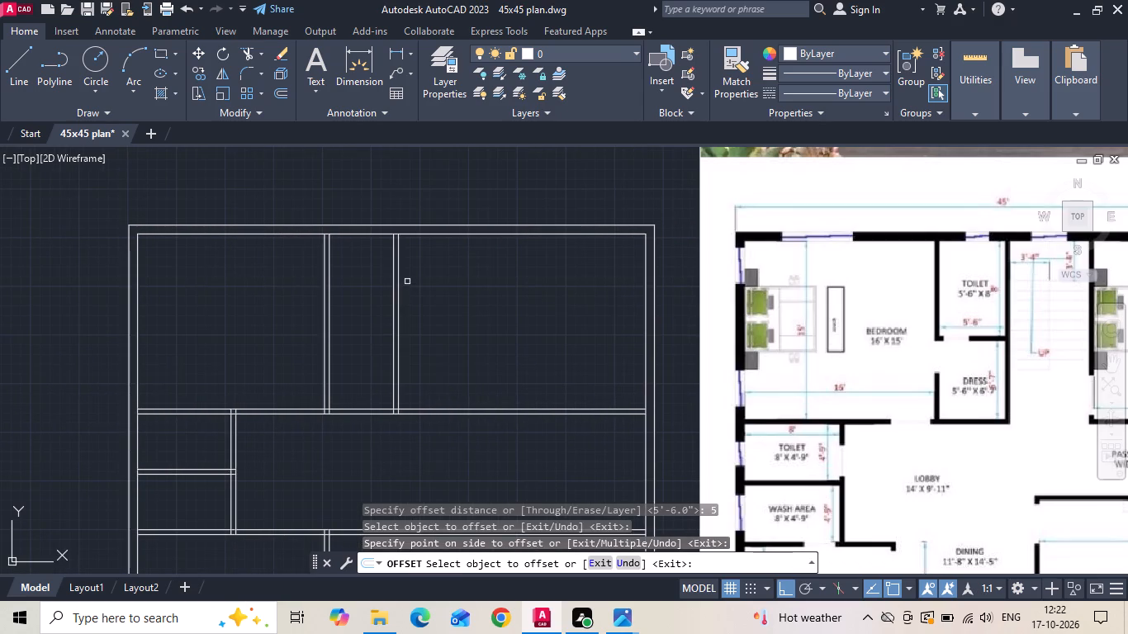
pyautogui.press('Escape')
# Offset the right outer wall's inner line 14'1" inward for the second bedroom's width.
pyautogui.moveTo(494, 341); pyautogui.dragTo(413, 343, button='middle')
pyautogui.moveTo(424, 330); pyautogui.dragTo(338, 332, button='middle')
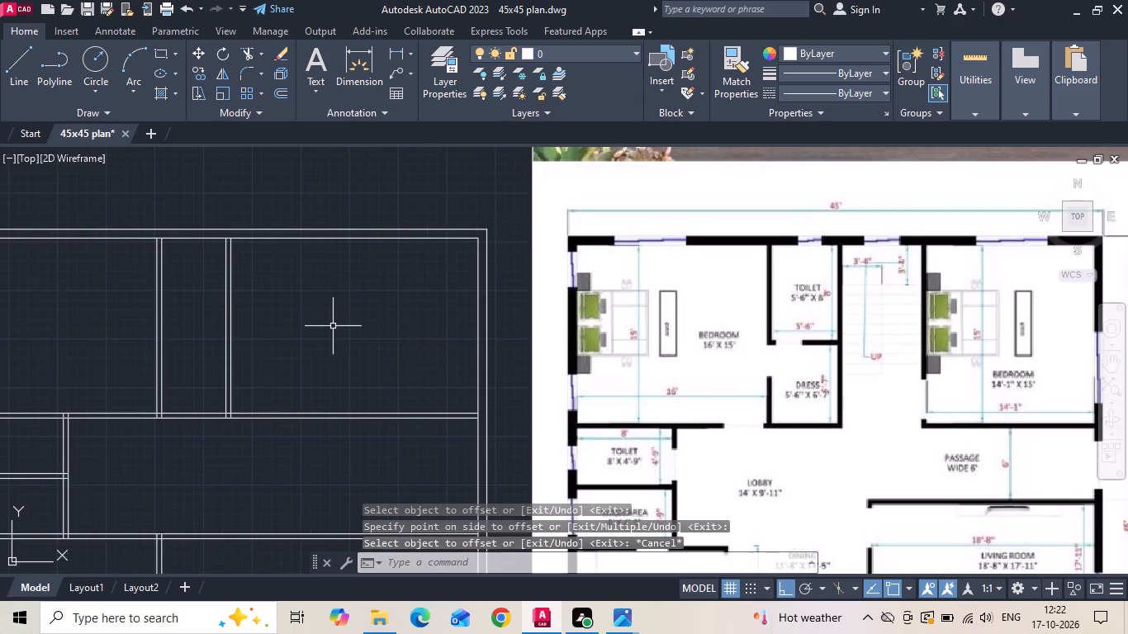
pyautogui.press('Escape')
pyautogui.write("o 14'")
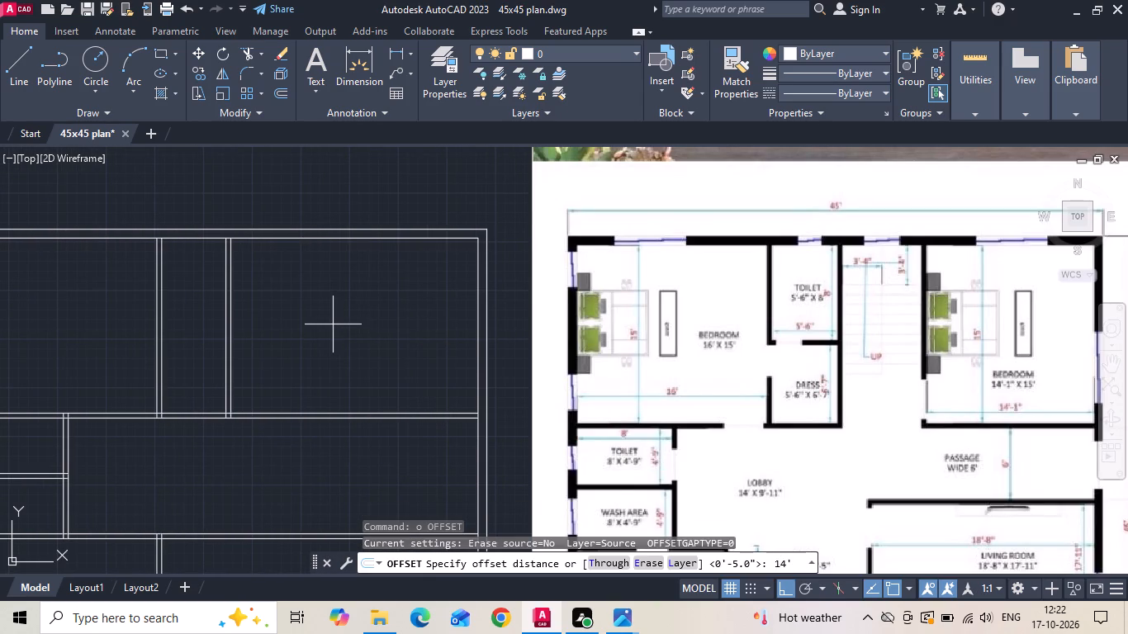
pyautogui.write('1')
pyautogui.press('space')
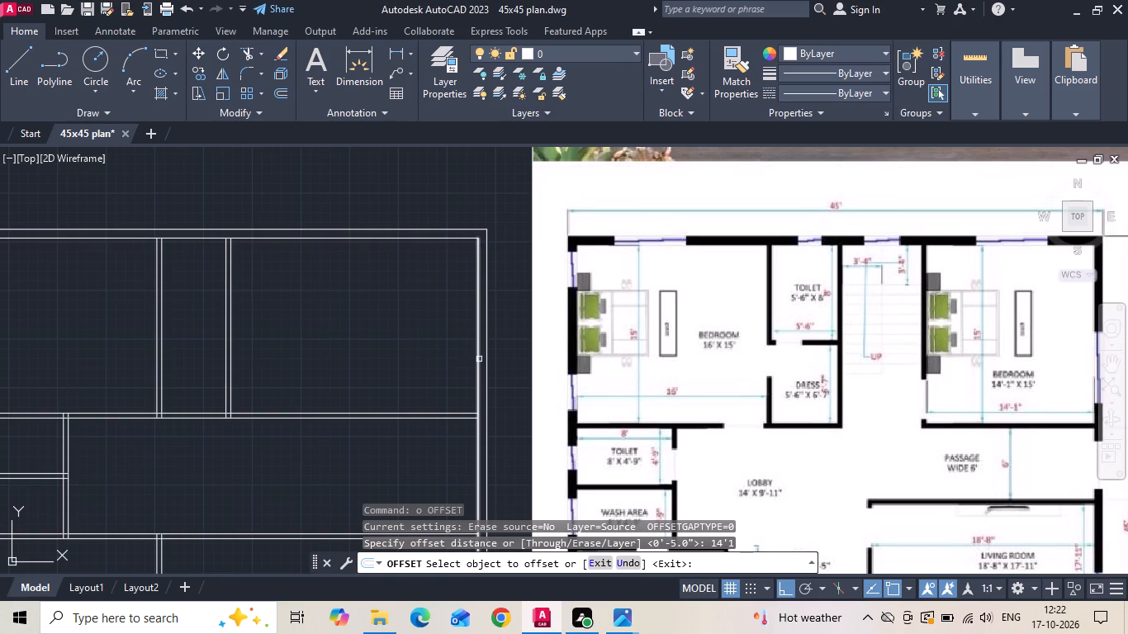
pyautogui.moveTo(479, 359); pyautogui.dragTo(467, 364)
pyautogui.click(367, 369)
pyautogui.moveTo(323, 346); pyautogui.dragTo(400, 343, button='middle')
pyautogui.press('Escape')
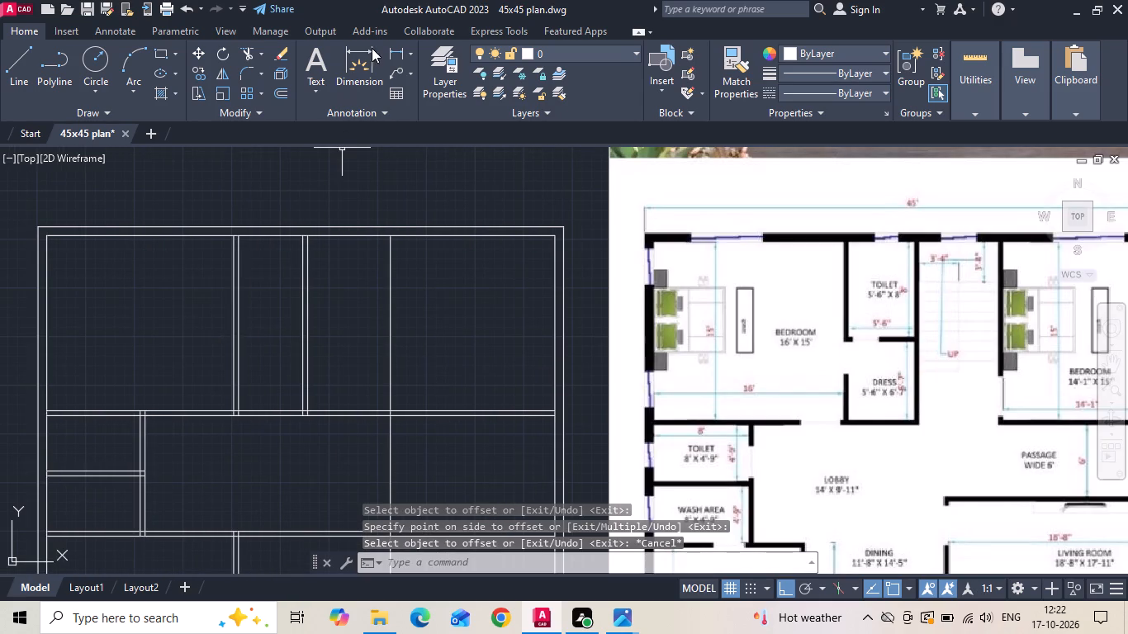
# Measure the staircase width between the toilet and dress wall and the second bedroom's line.
pyautogui.click(390, 48)
pyautogui.scroll(1, 366, 330)
pyautogui.click(401, 317)
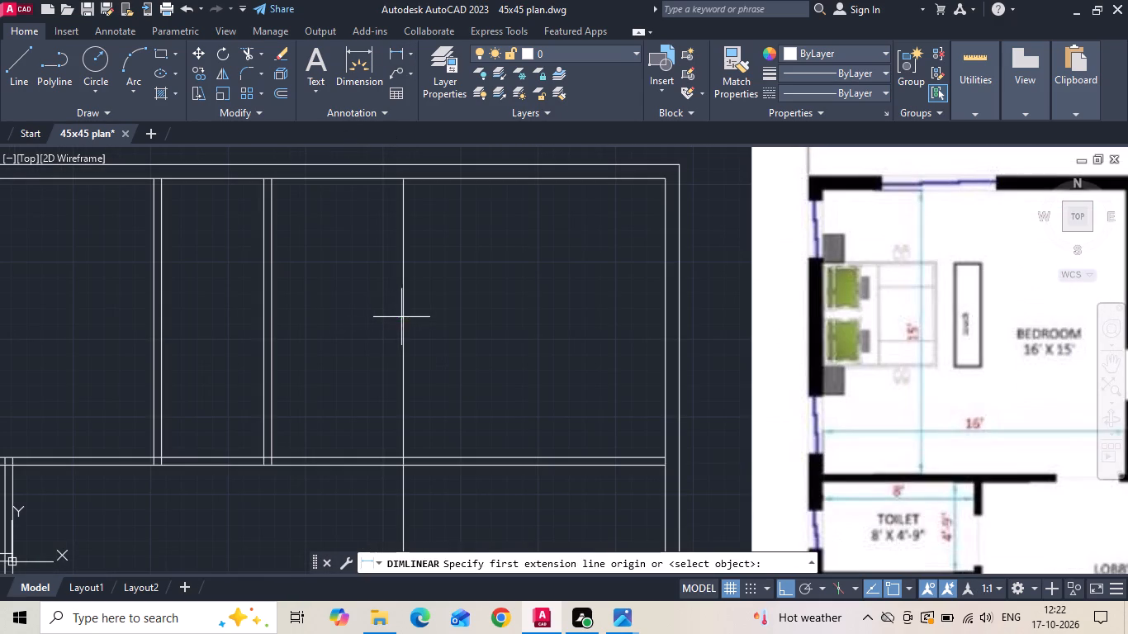
pyautogui.click(268, 319)
pyautogui.scroll(1, 296, 306)
pyautogui.press('Escape')
pyautogui.scroll(-2, 299, 314)
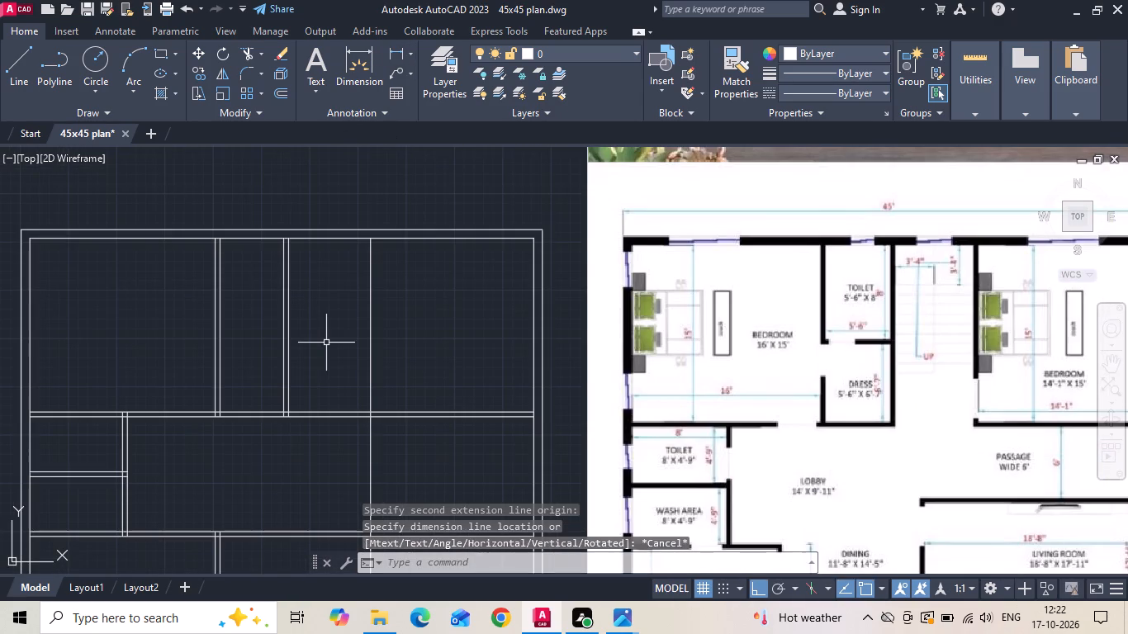
# Offset the second bedroom's left line 5" toward the stairs to form its partition wall.
pyautogui.write('o 5')
pyautogui.press('space')
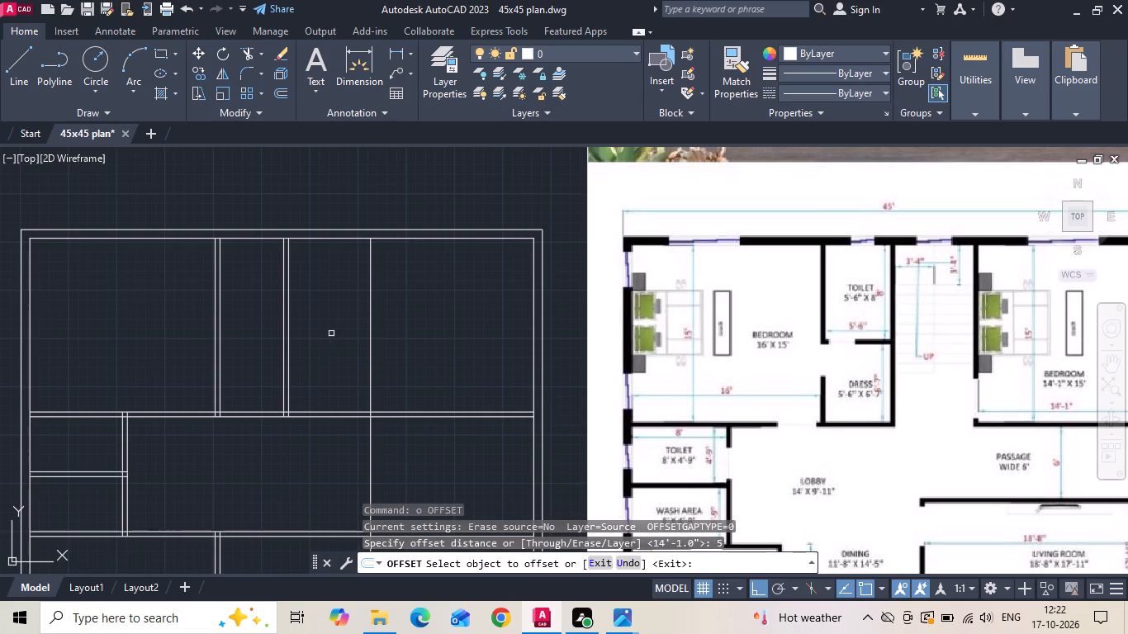
pyautogui.click(370, 291)
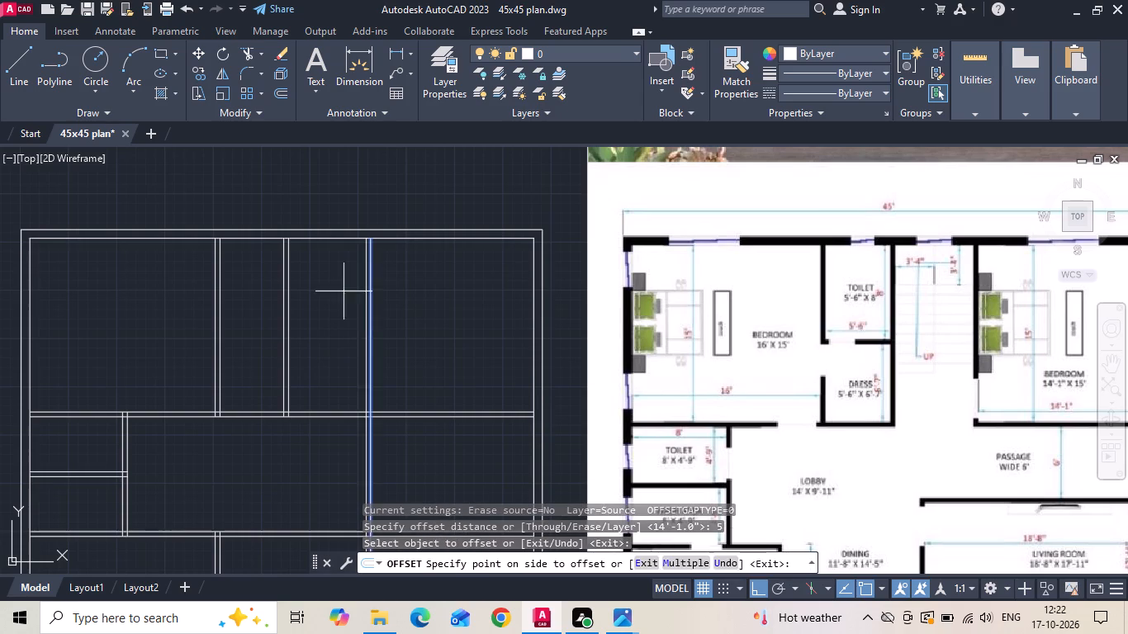
pyautogui.click(326, 288)
pyautogui.scroll(1, 326, 268)
pyautogui.press('Escape')
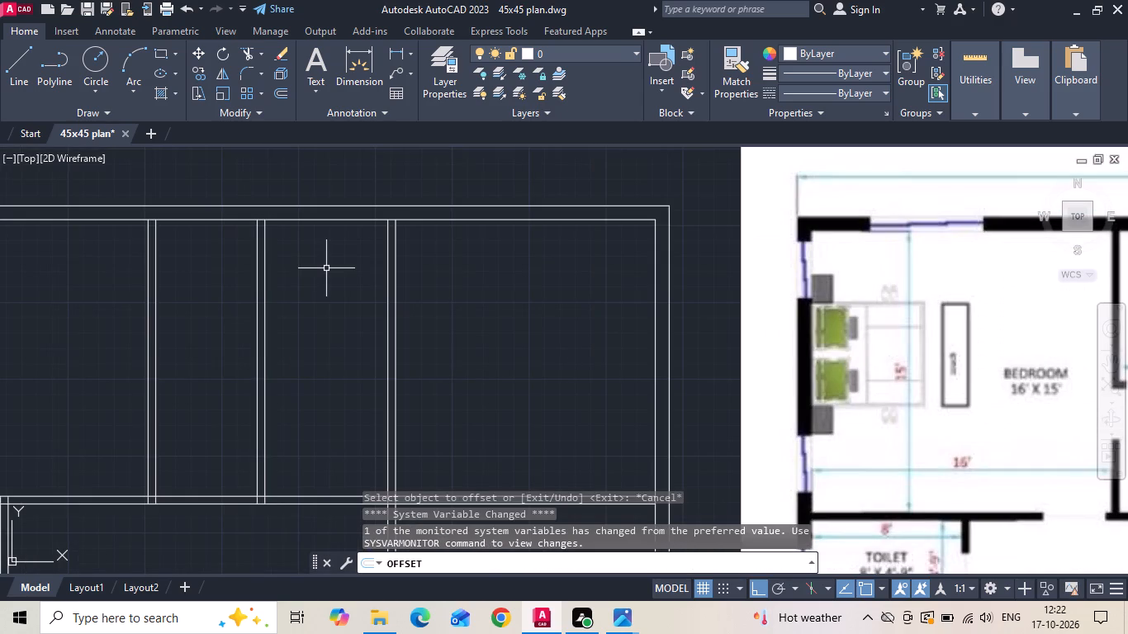
# Offset a line 3'4" into the staircase area, between the toilet and dress wall and the second bedroom's wall.
pyautogui.write('o 3')
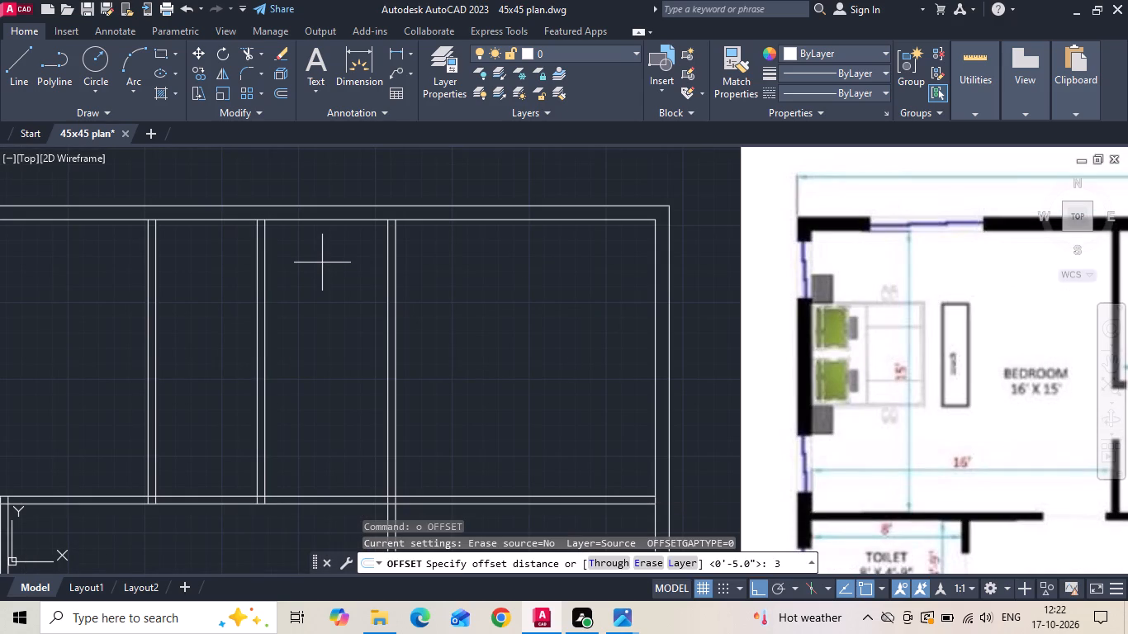
pyautogui.write("'4")
pyautogui.press('space')
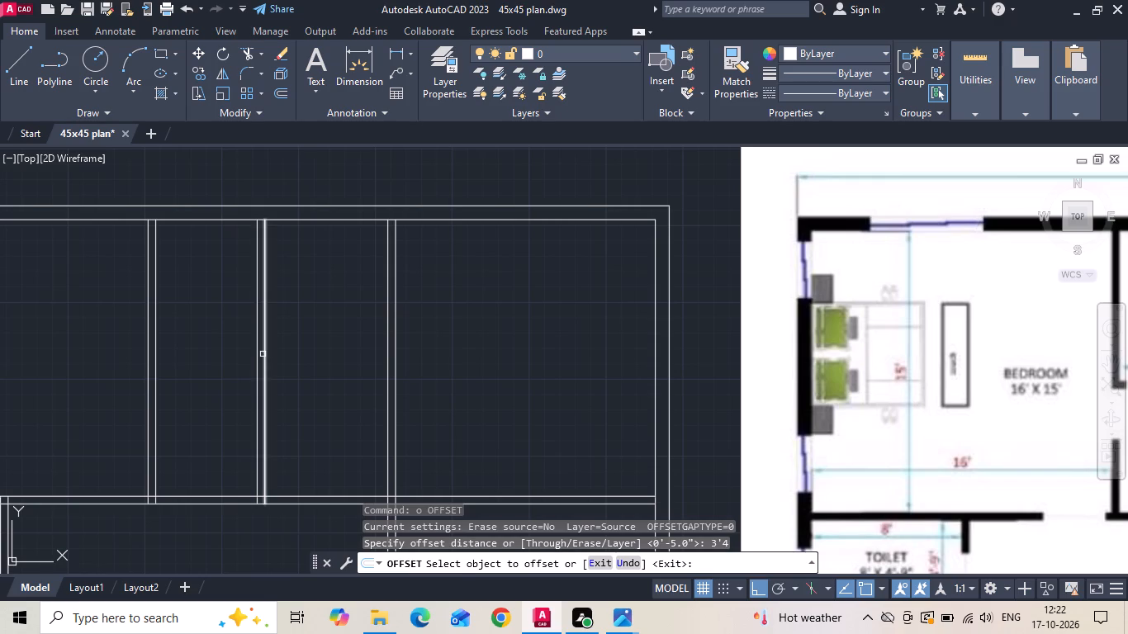
pyautogui.click(263, 354)
pyautogui.moveTo(339, 324); pyautogui.dragTo(357, 334)
pyautogui.click(386, 352)
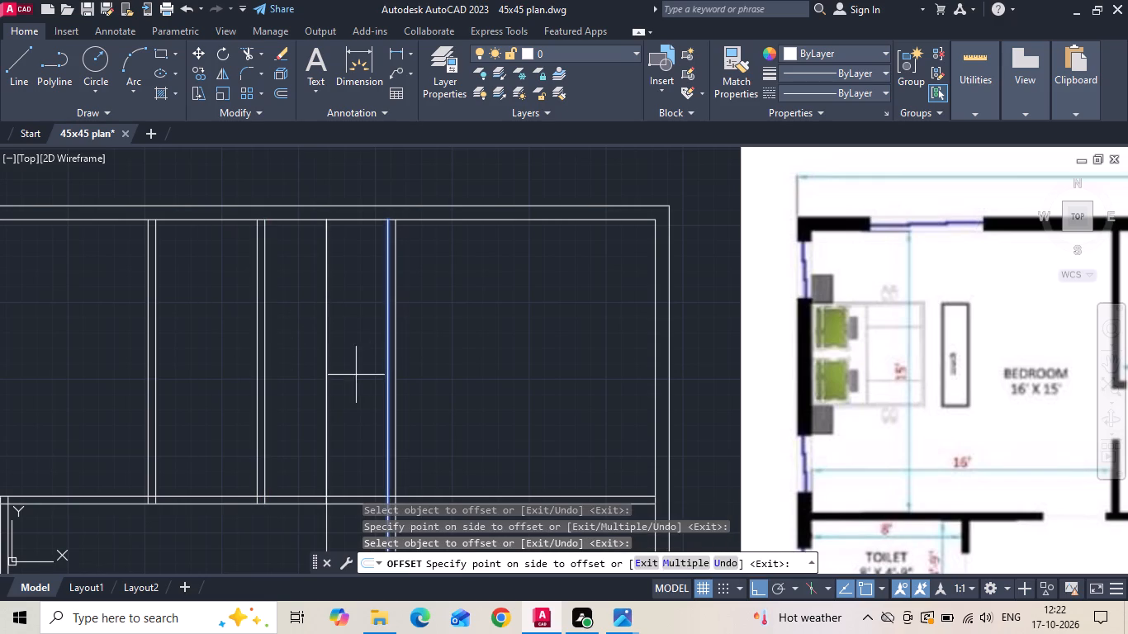
pyautogui.press('Escape')
# Trim the top outer wall's inner line where the three upper vertical partition walls meet it.
pyautogui.scroll(-1, 361, 319)
pyautogui.moveTo(246, 289); pyautogui.dragTo(319, 286, button='middle')
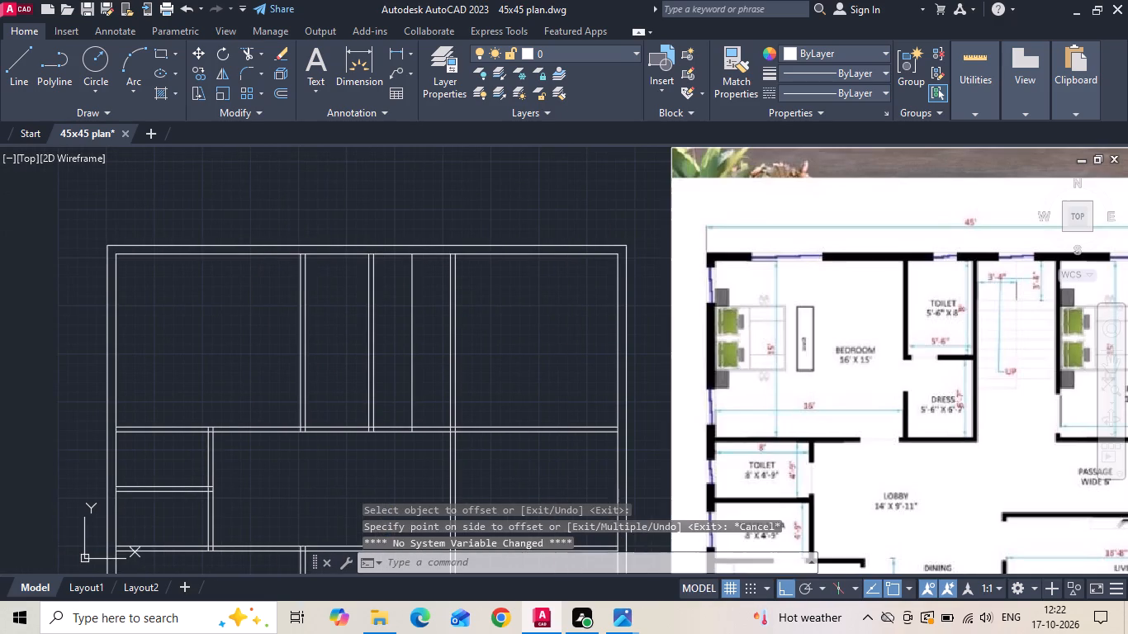
pyautogui.write('tr')
pyautogui.press('space')
pyautogui.press('space')
pyautogui.scroll(2, 279, 267)
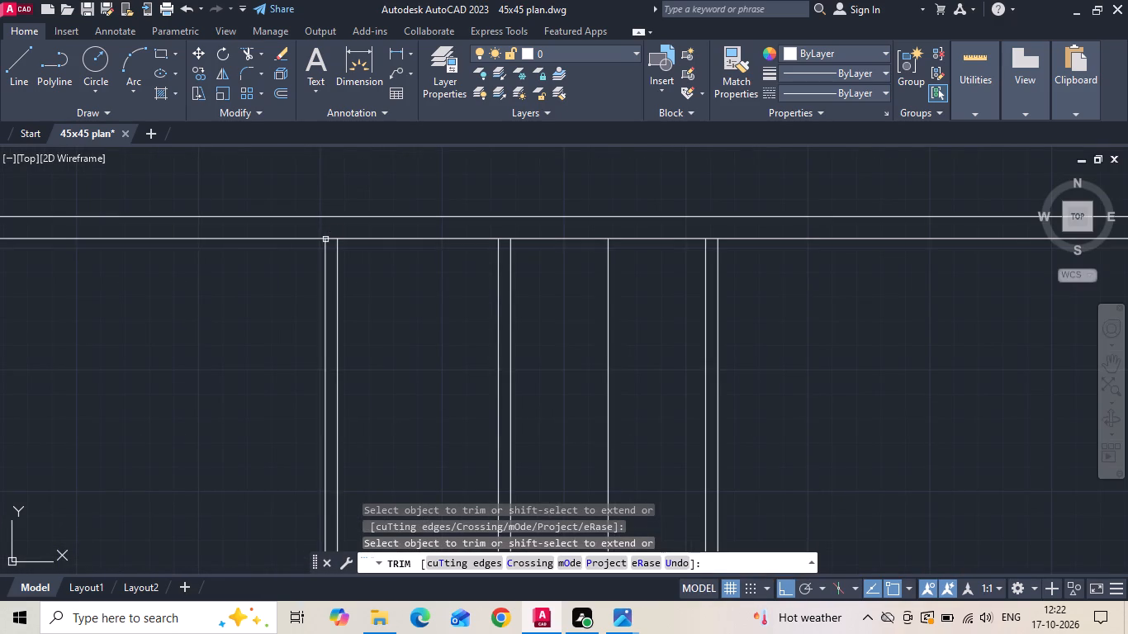
pyautogui.click(332, 237)
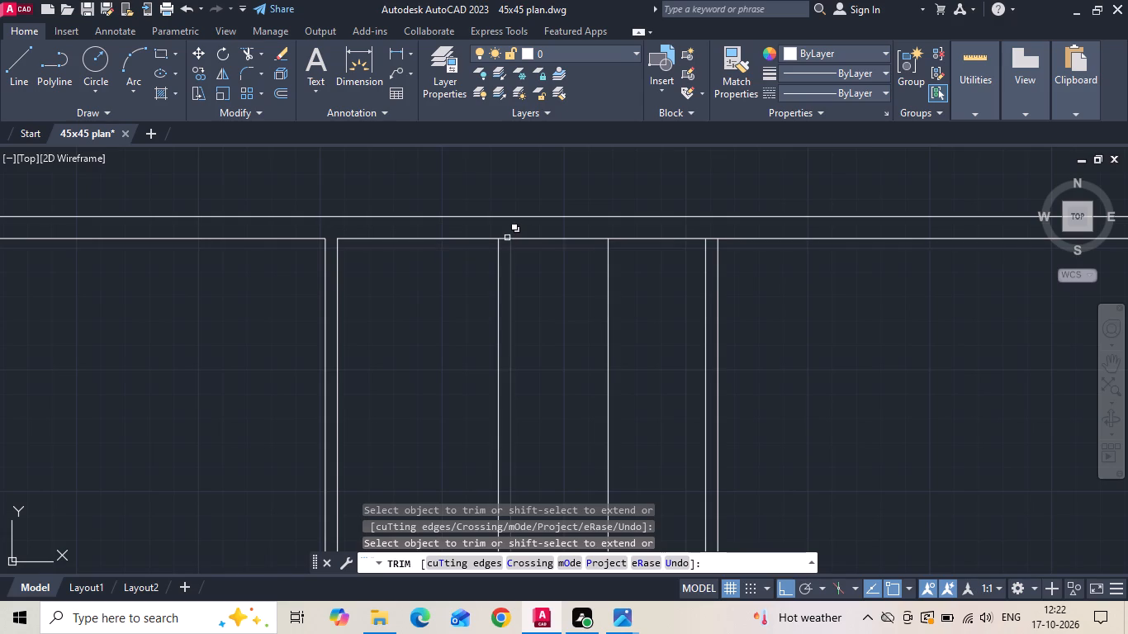
pyautogui.click(503, 236)
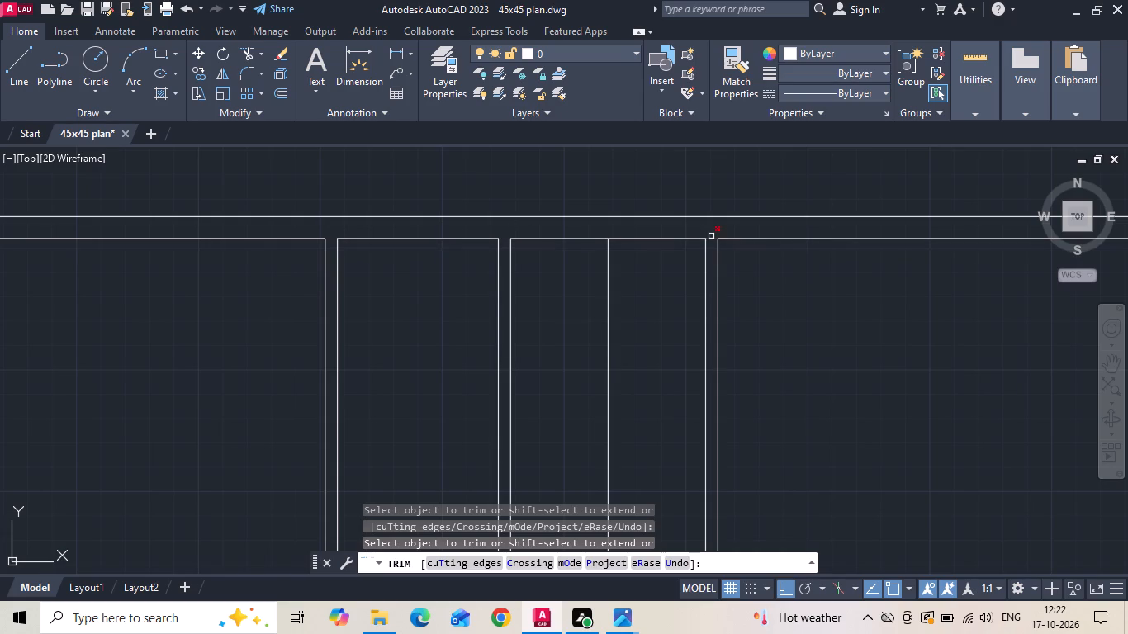
pyautogui.click(711, 237)
# Trim the upper bedroom's bottom wall junctions with the left outer wall and the toilet's side wall.
pyautogui.scroll(-1, 543, 277)
pyautogui.moveTo(495, 384); pyautogui.dragTo(481, 197, button='middle')
pyautogui.scroll(-1, 346, 344)
pyautogui.scroll(2, 211, 367)
pyautogui.scroll(1, 174, 310)
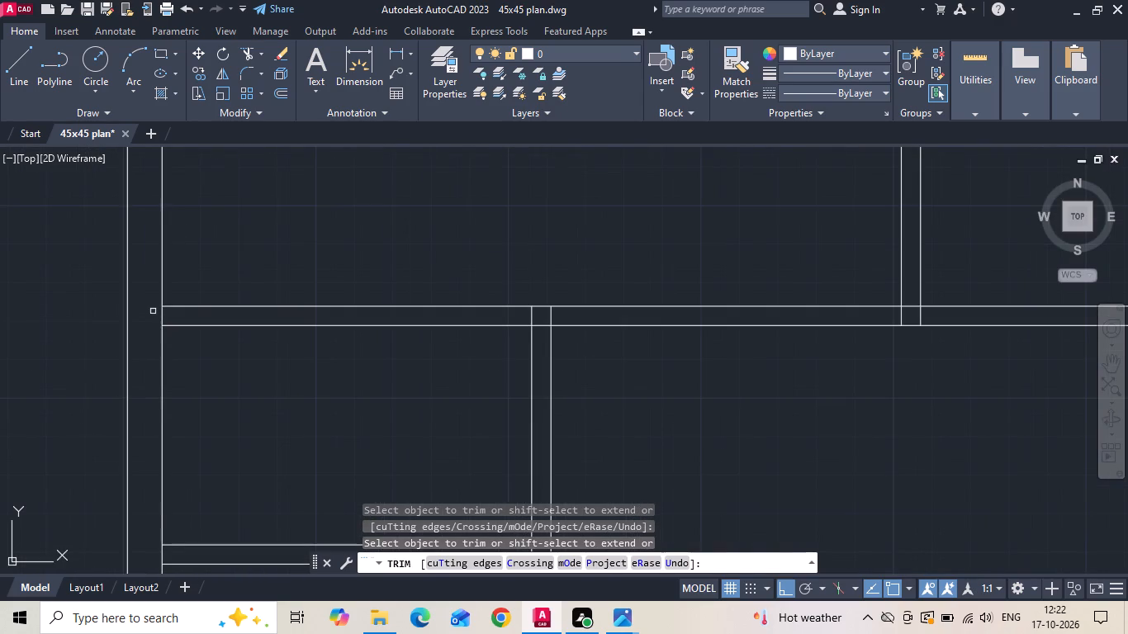
pyautogui.click(150, 312)
pyautogui.click(571, 317)
pyautogui.scroll(-2, 421, 273)
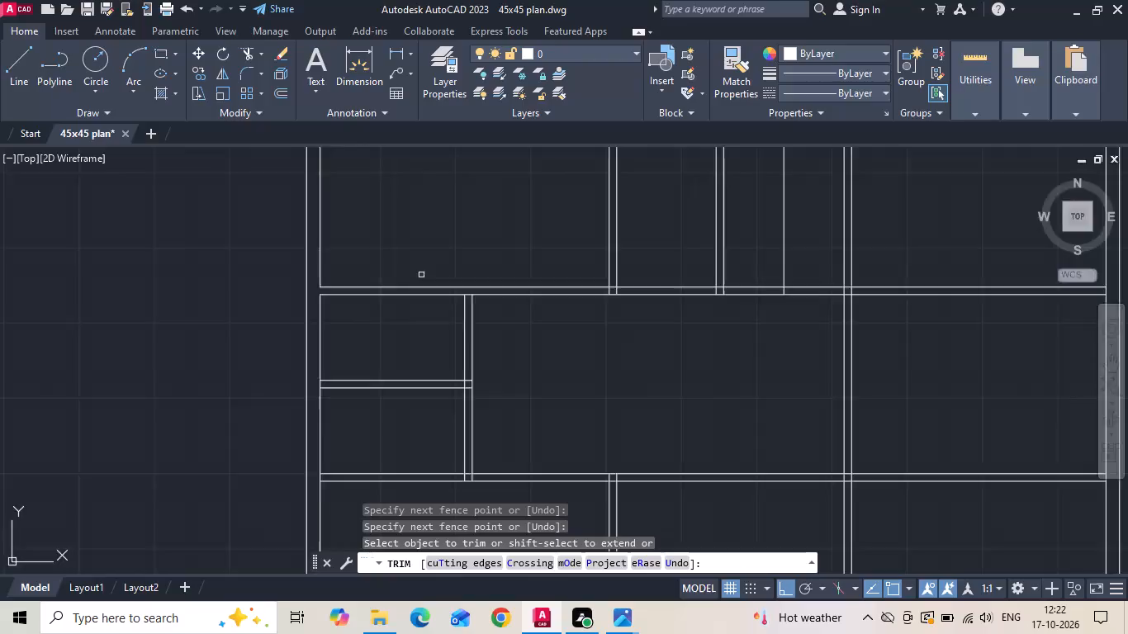
pyautogui.scroll(-2, 401, 290)
pyautogui.scroll(4, 406, 297)
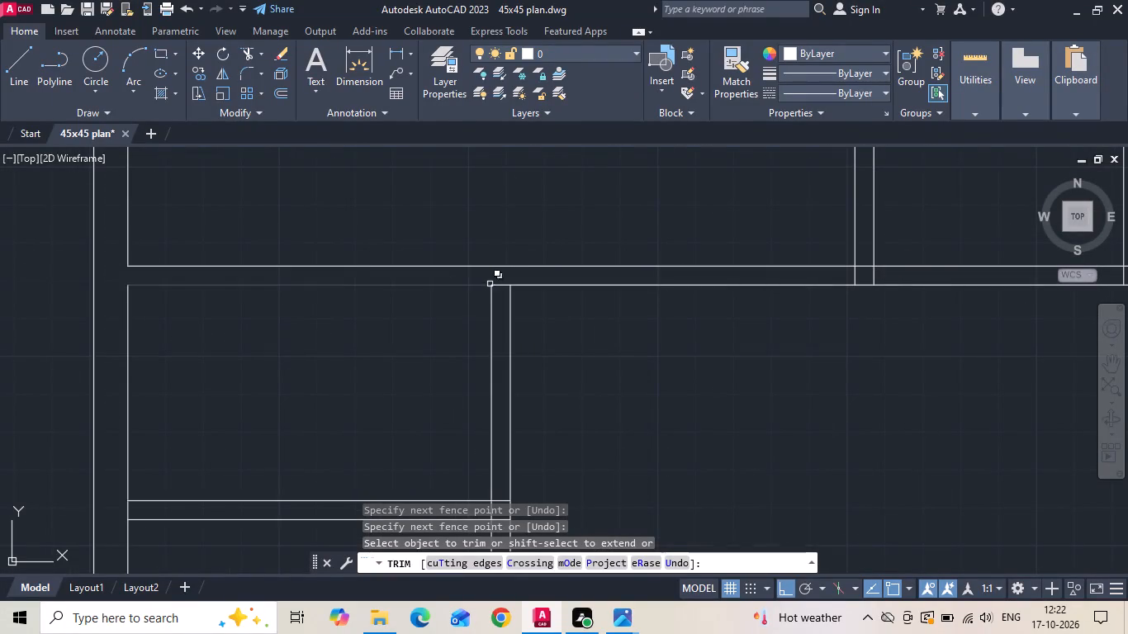
pyautogui.click(498, 288)
pyautogui.click(499, 280)
# Trim the left outer wall's inner line at the kitchen's top wall and the toilet and wash area partition.
pyautogui.scroll(-2, 468, 251)
pyautogui.scroll(-2, 373, 302)
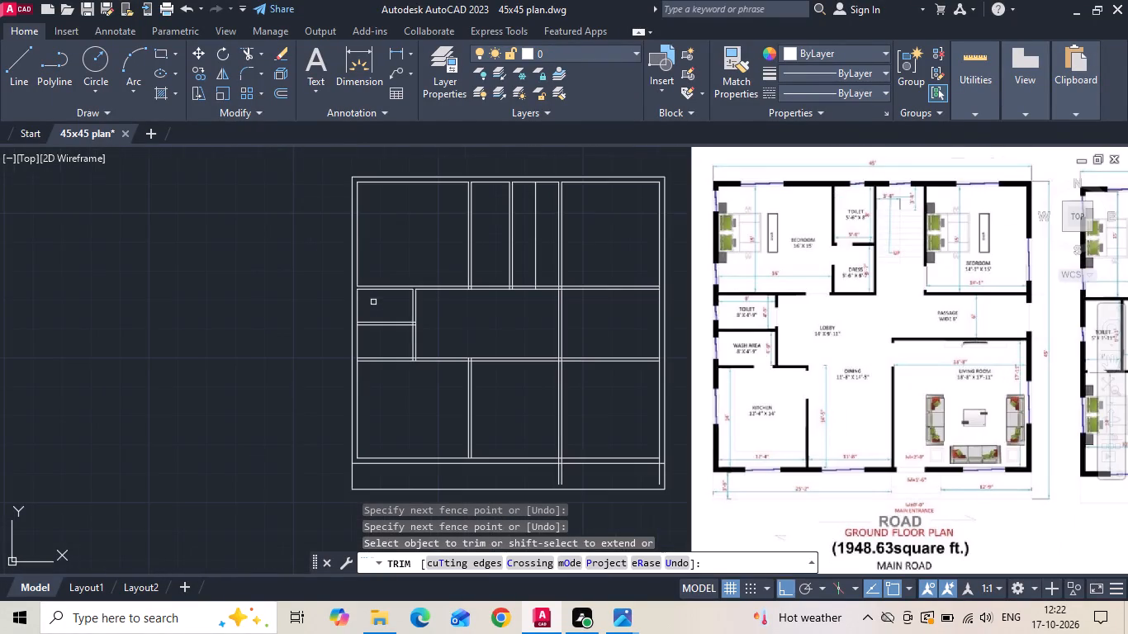
pyautogui.scroll(1, 386, 352)
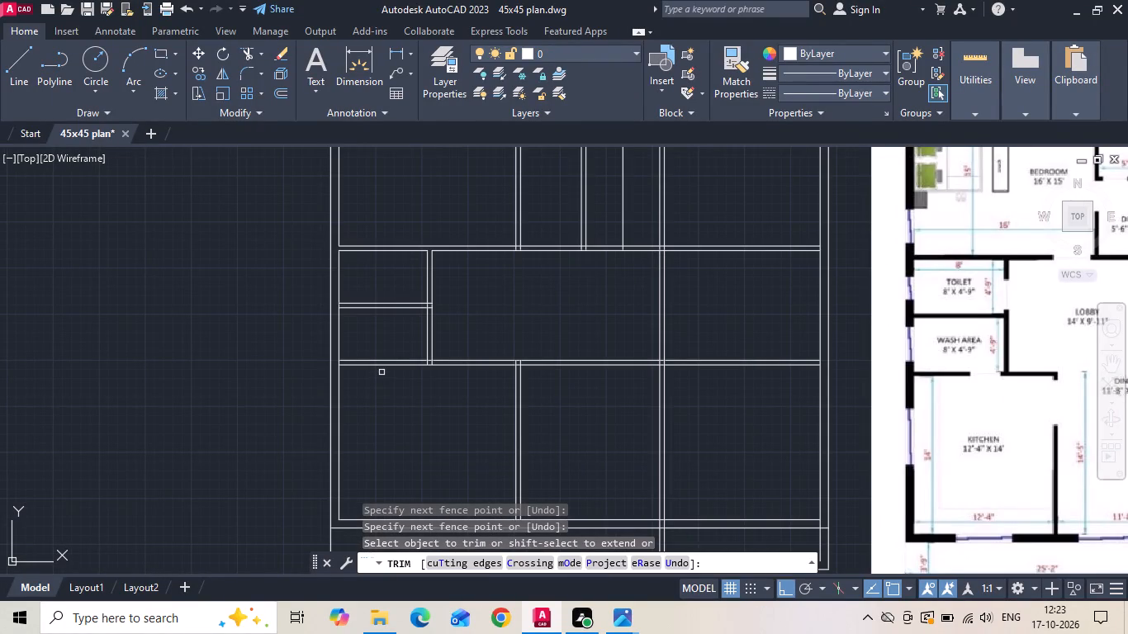
pyautogui.scroll(2, 382, 364)
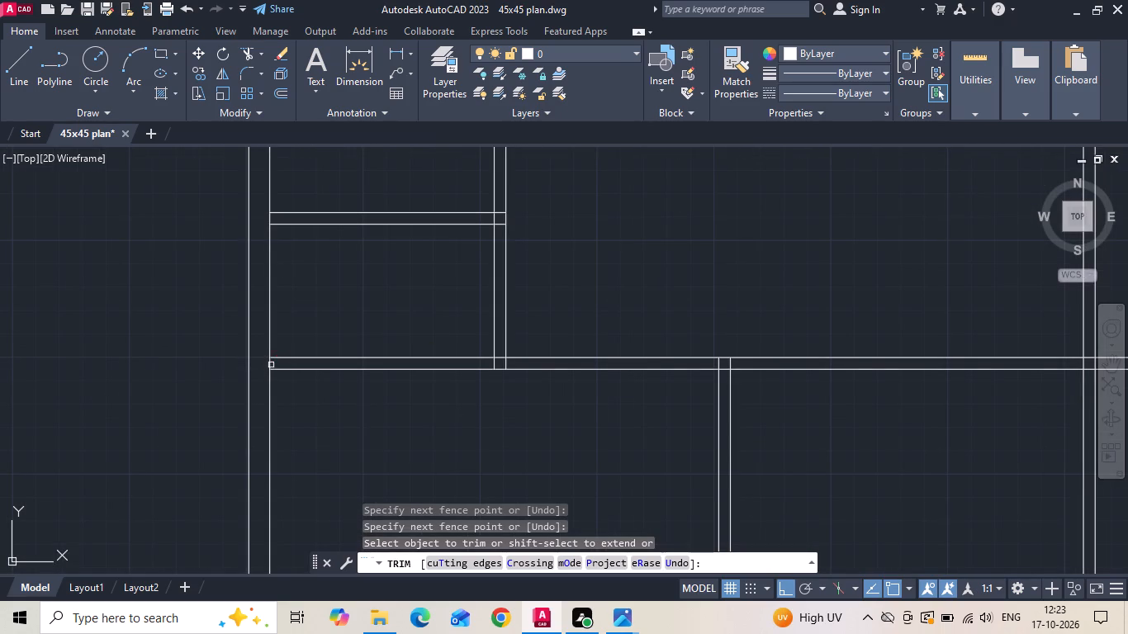
pyautogui.click(270, 365)
pyautogui.click(269, 219)
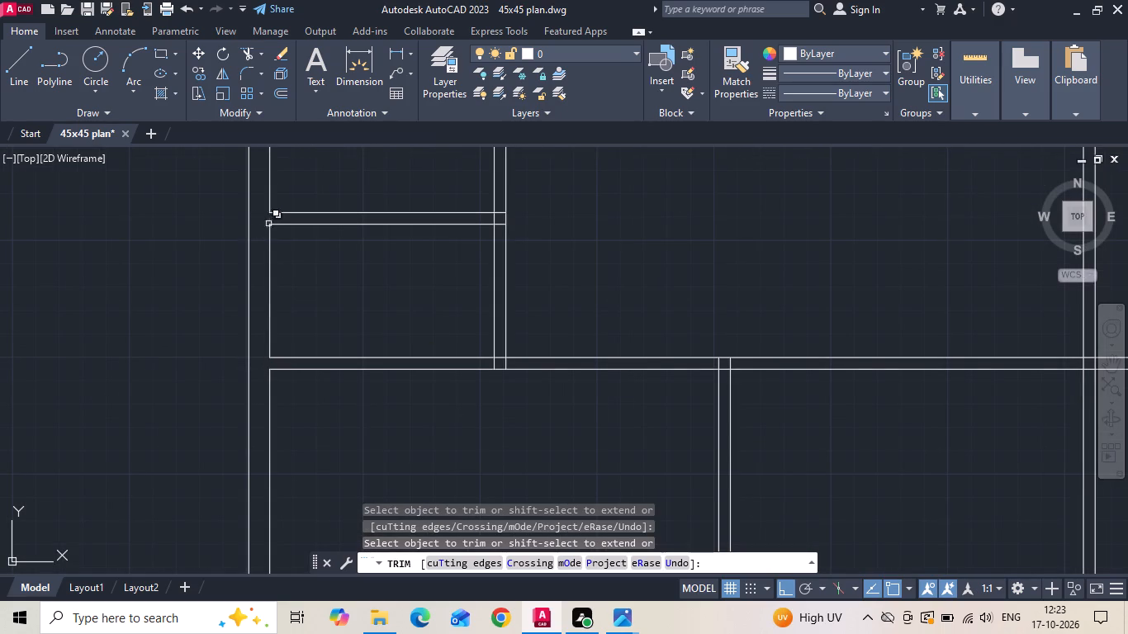
# Trim the toilet and wash area side wall's junctions with the kitchen's top wall and the partition between the two rooms.
pyautogui.scroll(-2, 257, 314)
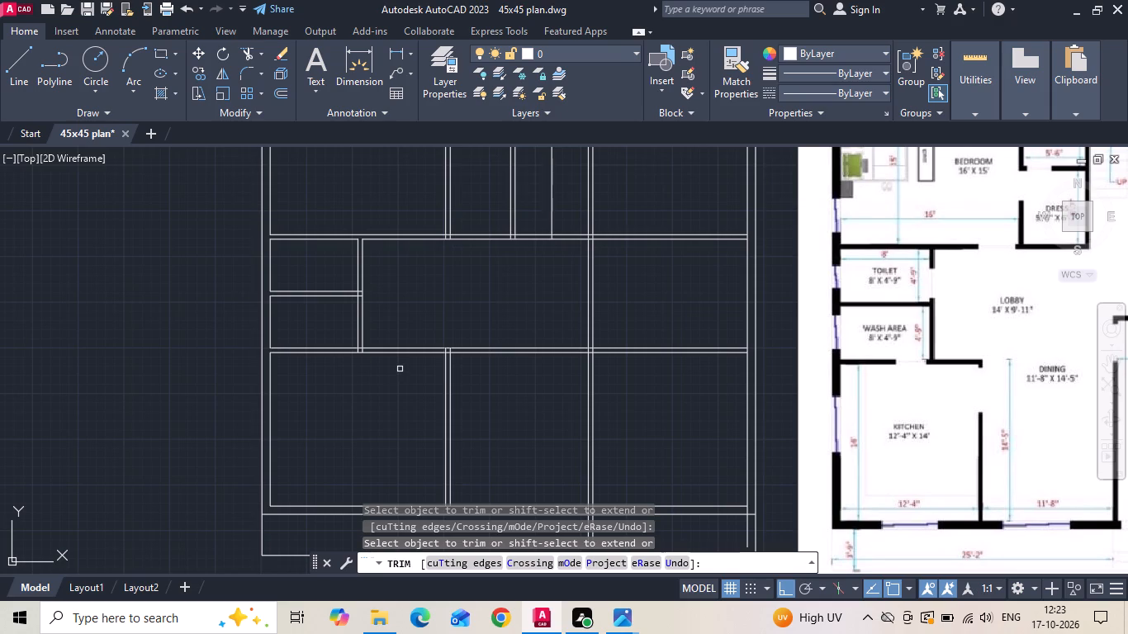
pyautogui.scroll(3, 366, 357)
pyautogui.click(343, 333)
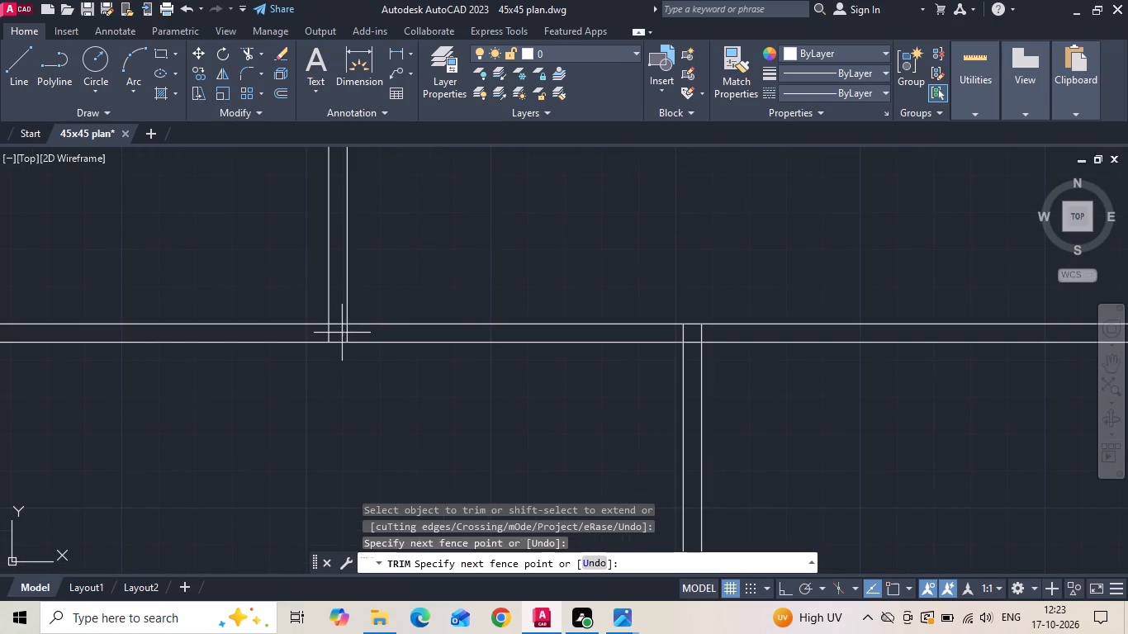
pyautogui.scroll(-1, 455, 331)
pyautogui.click(454, 330)
pyautogui.scroll(-2, 419, 336)
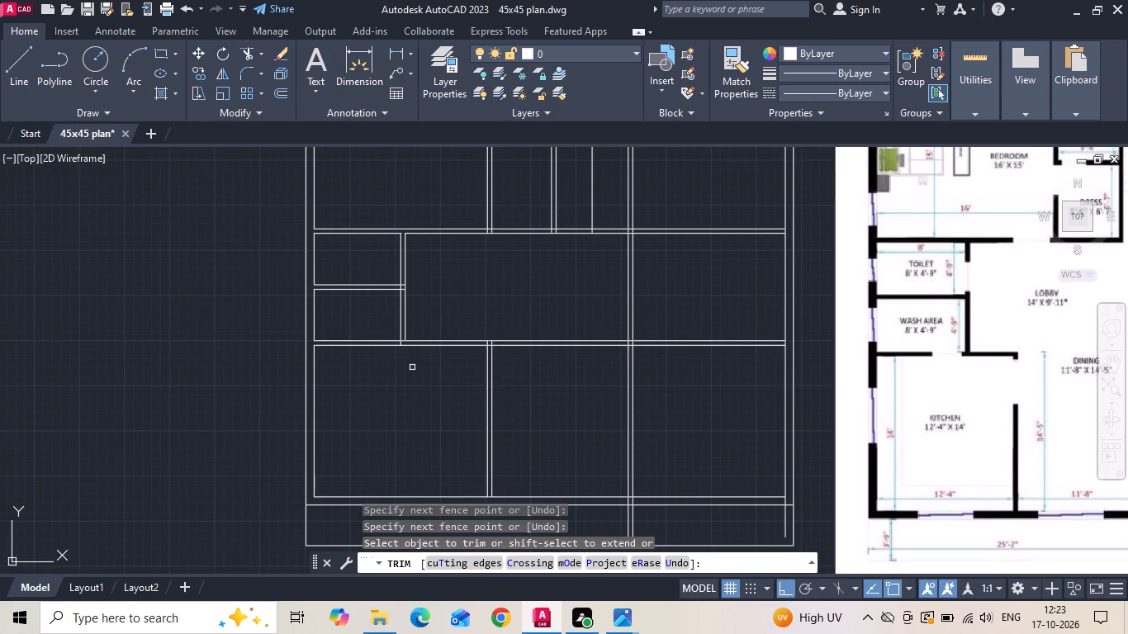
pyautogui.scroll(4, 395, 284)
pyautogui.click(419, 312)
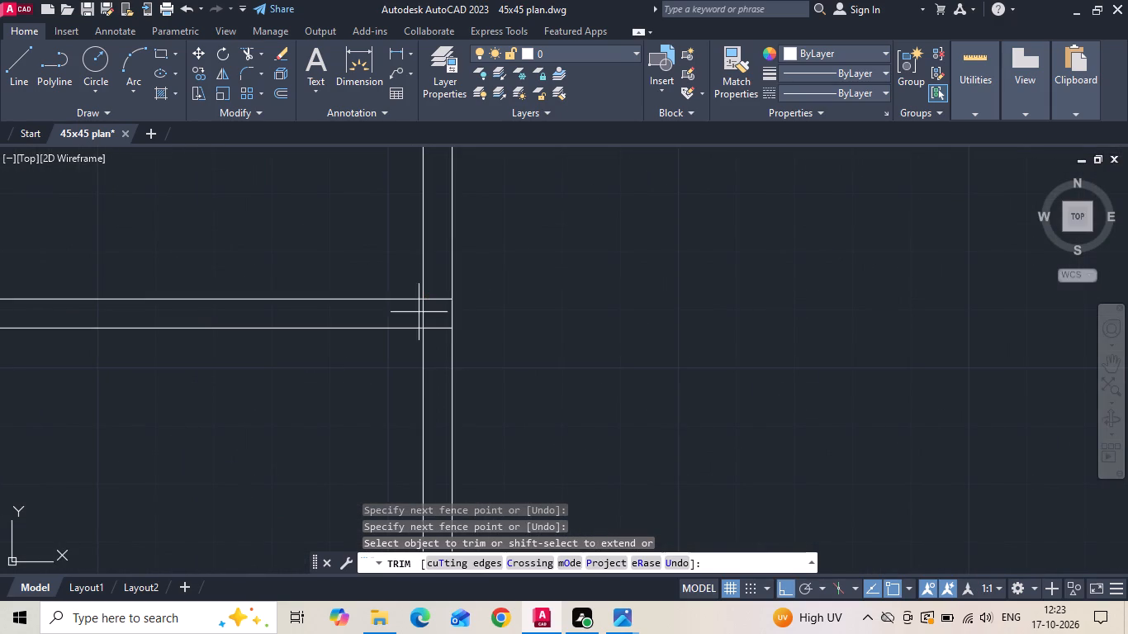
pyautogui.click(435, 334)
# Save the drawing.
pyautogui.hotkey('ctrl', 's')
# Offset the top outer wall's inner line 8' down between the side walls of the upper toilet and dress.
pyautogui.scroll(-3, 413, 336)
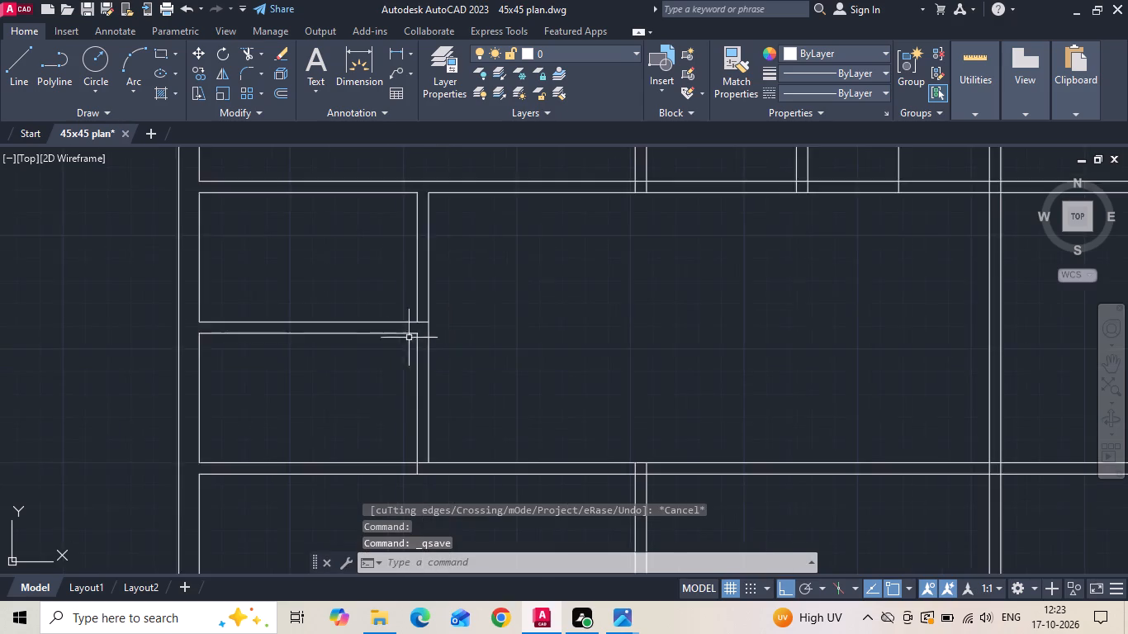
pyautogui.scroll(-2, 403, 339)
pyautogui.moveTo(413, 357); pyautogui.dragTo(390, 404, button='middle')
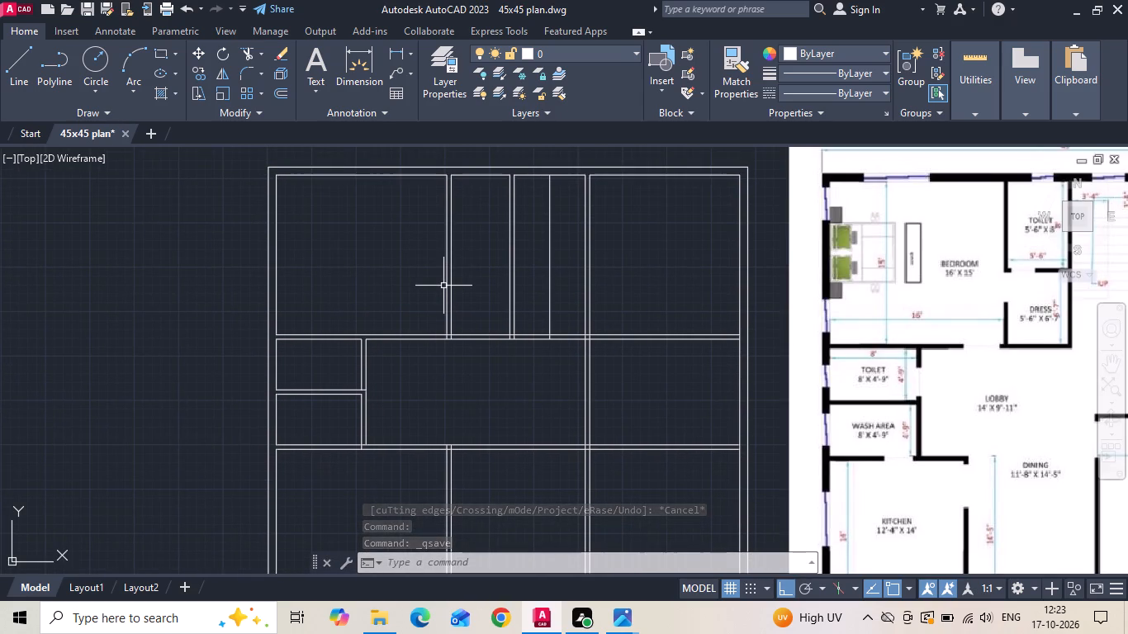
pyautogui.press('o')
pyautogui.press('space')
pyautogui.write("8'")
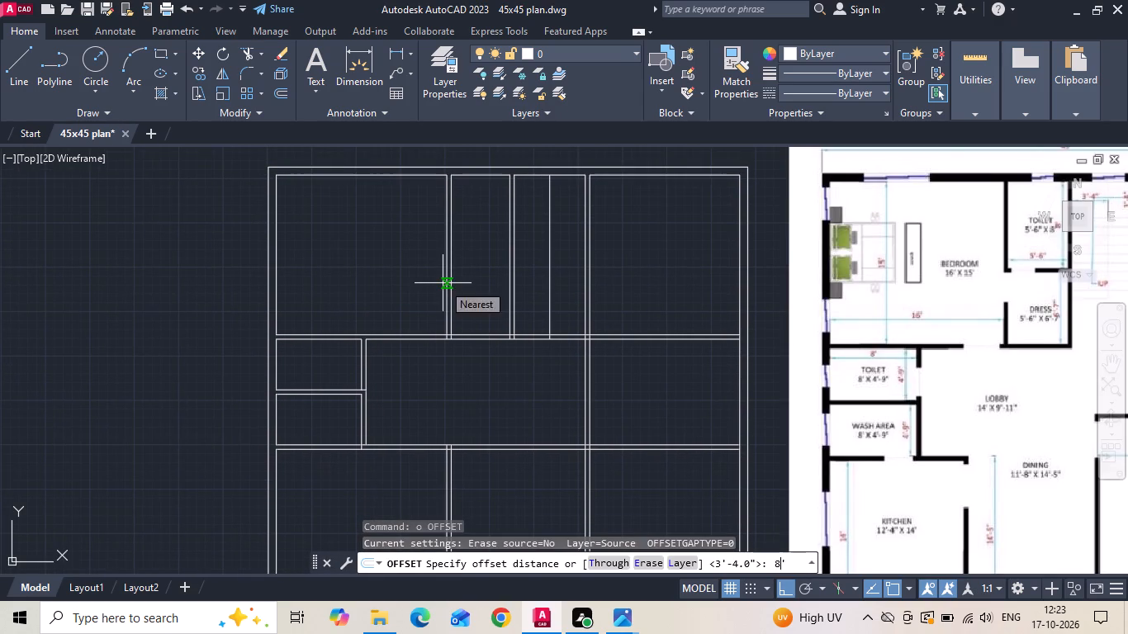
pyautogui.press('Return')
pyautogui.moveTo(476, 176); pyautogui.dragTo(473, 209)
pyautogui.click(469, 239)
pyautogui.scroll(1, 472, 245)
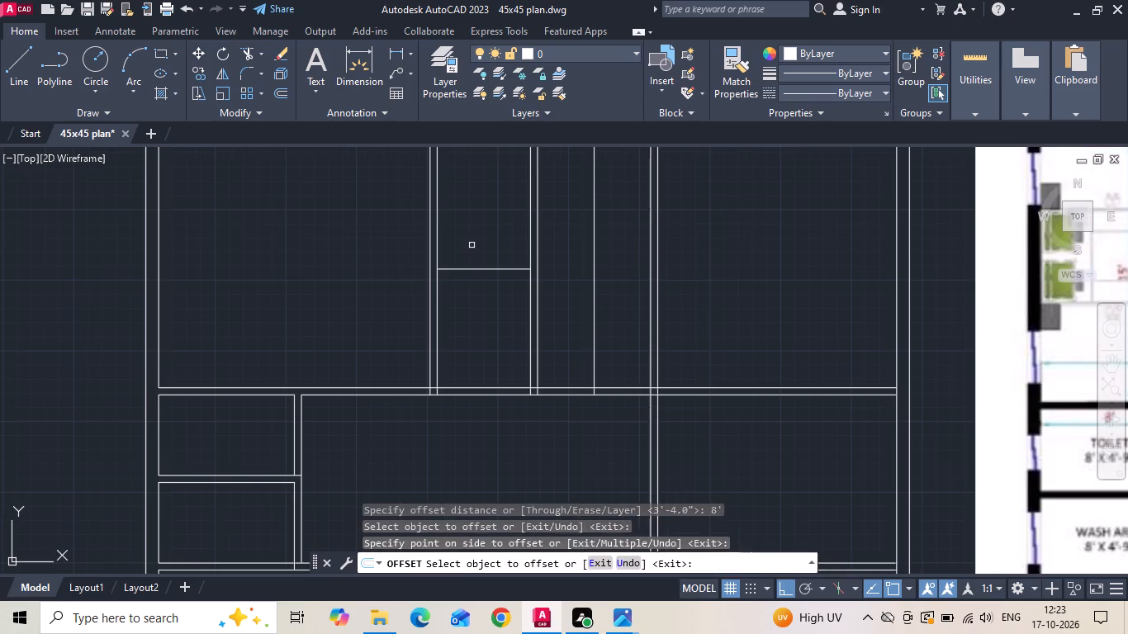
pyautogui.press('Escape')
# Offset the new line 5" downward to form the partition wall between the upper toilet and the dress.
pyautogui.write('o 5')
pyautogui.press('space')
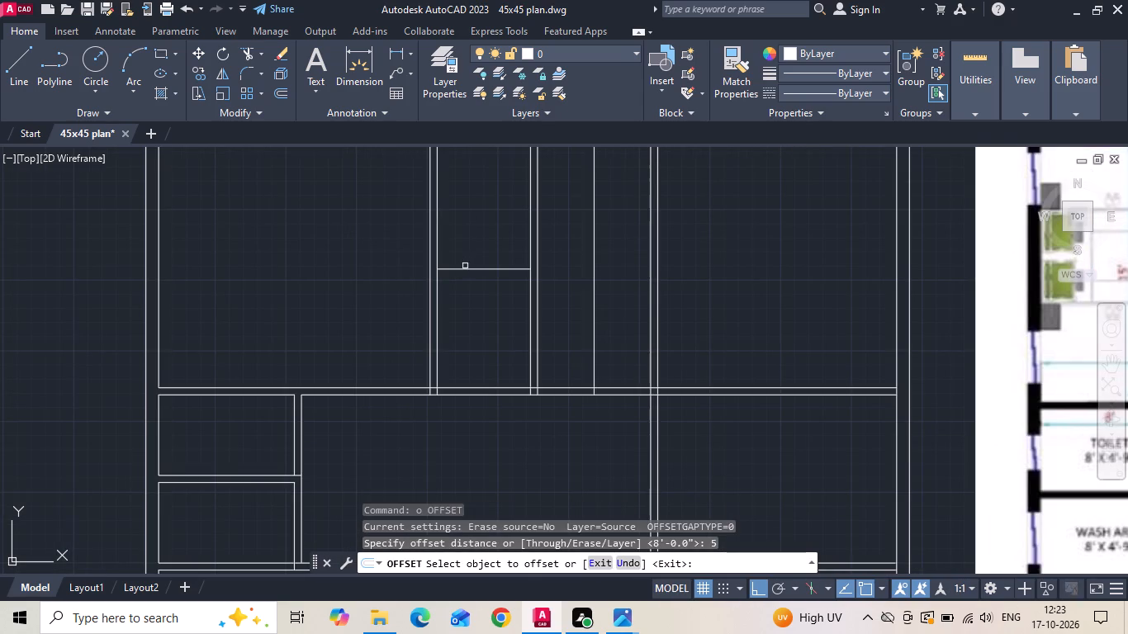
pyautogui.moveTo(463, 269); pyautogui.dragTo(462, 301)
pyautogui.click(461, 319)
pyautogui.scroll(-1, 437, 321)
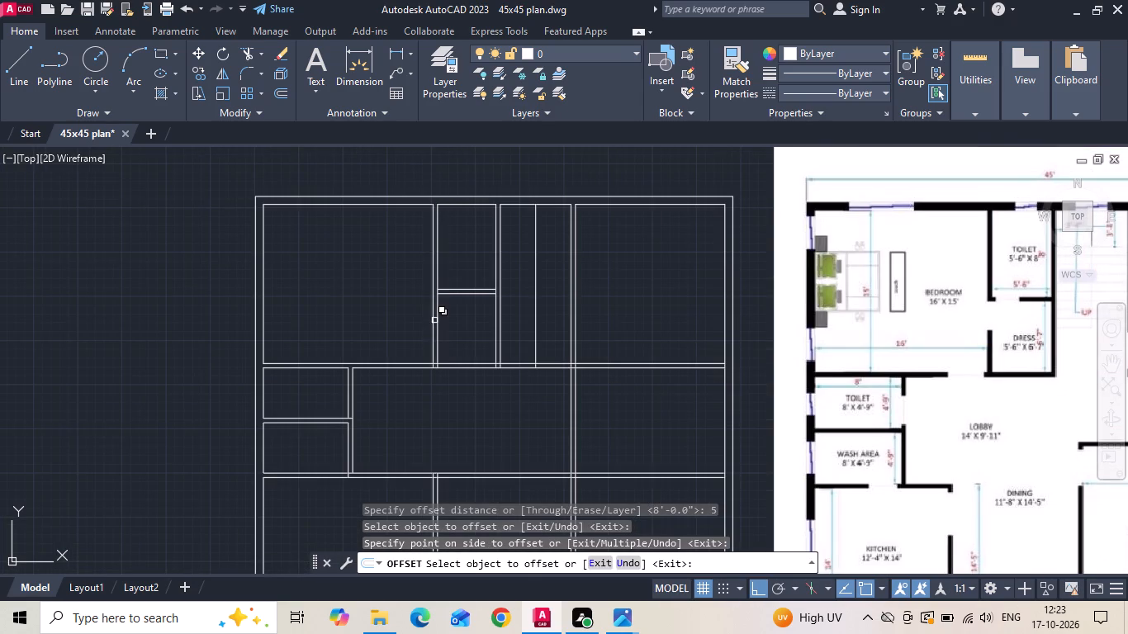
pyautogui.press('Escape')
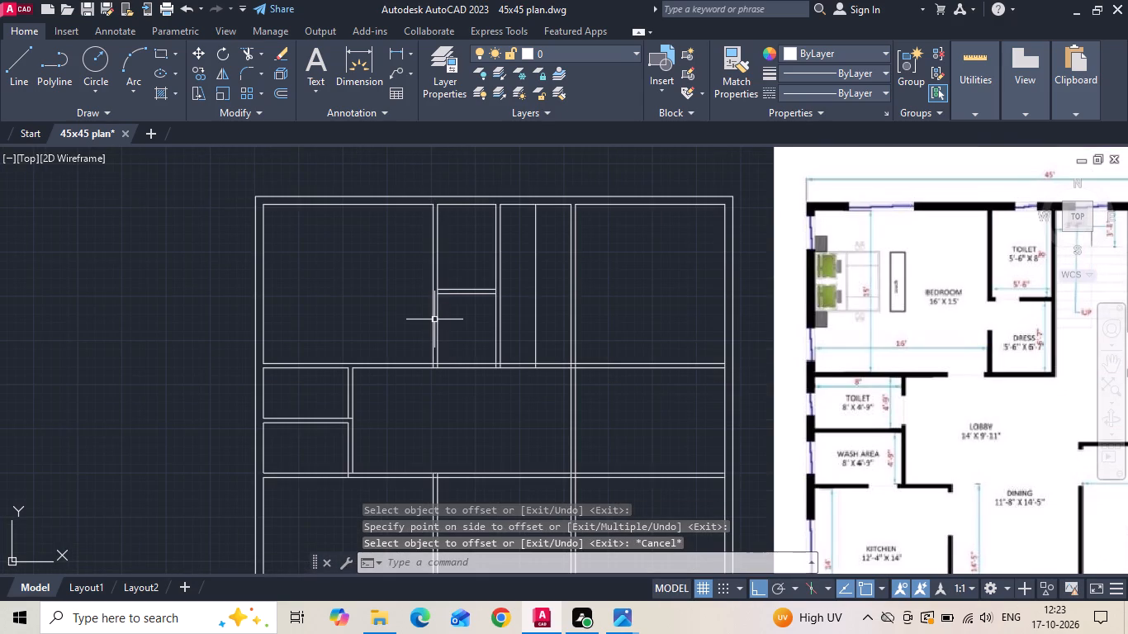
# Offset the partition's lower line 2'6" down into the dress to mark the dress door opening.
pyautogui.scroll(1, 434, 317)
pyautogui.write('o')
pyautogui.press('space')
pyautogui.press('2')
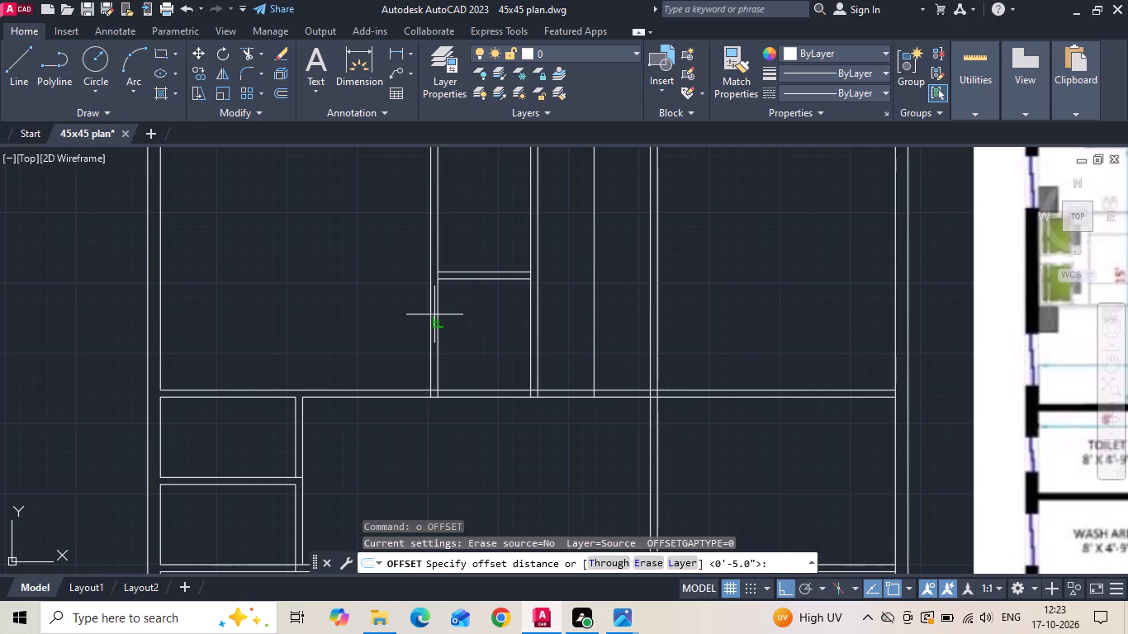
pyautogui.write("'6")
pyautogui.press('space')
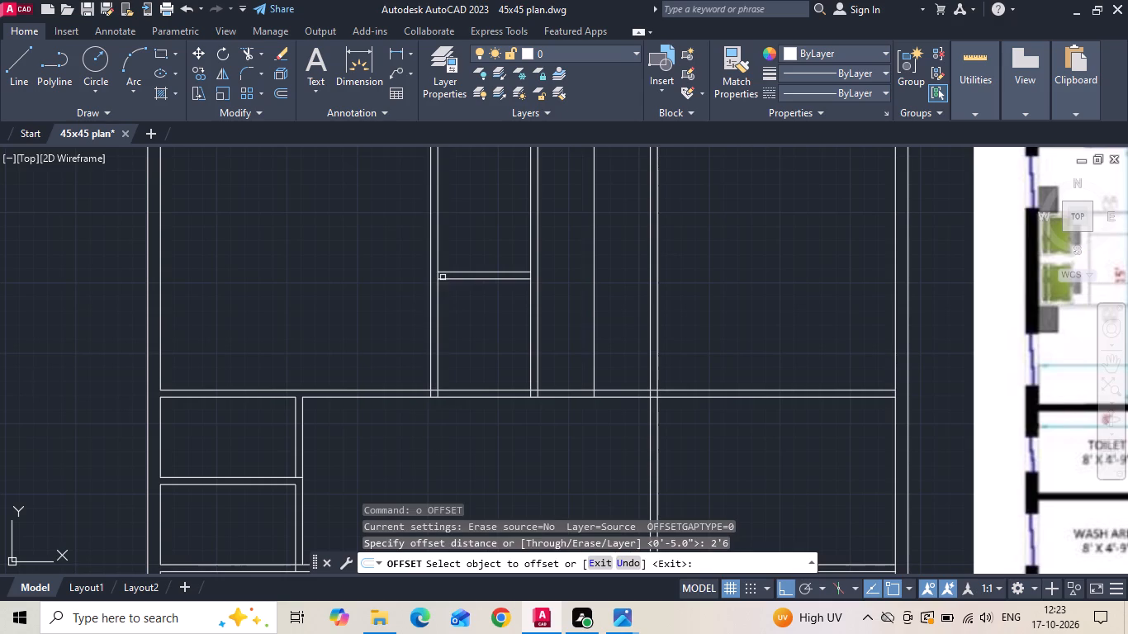
pyautogui.moveTo(443, 277); pyautogui.dragTo(448, 297)
pyautogui.click(451, 316)
pyautogui.press('Escape')
# Extend the two opening lines across the bedroom and dress wall, and trim out the door opening between them.
pyautogui.write('ex')
pyautogui.press('space')
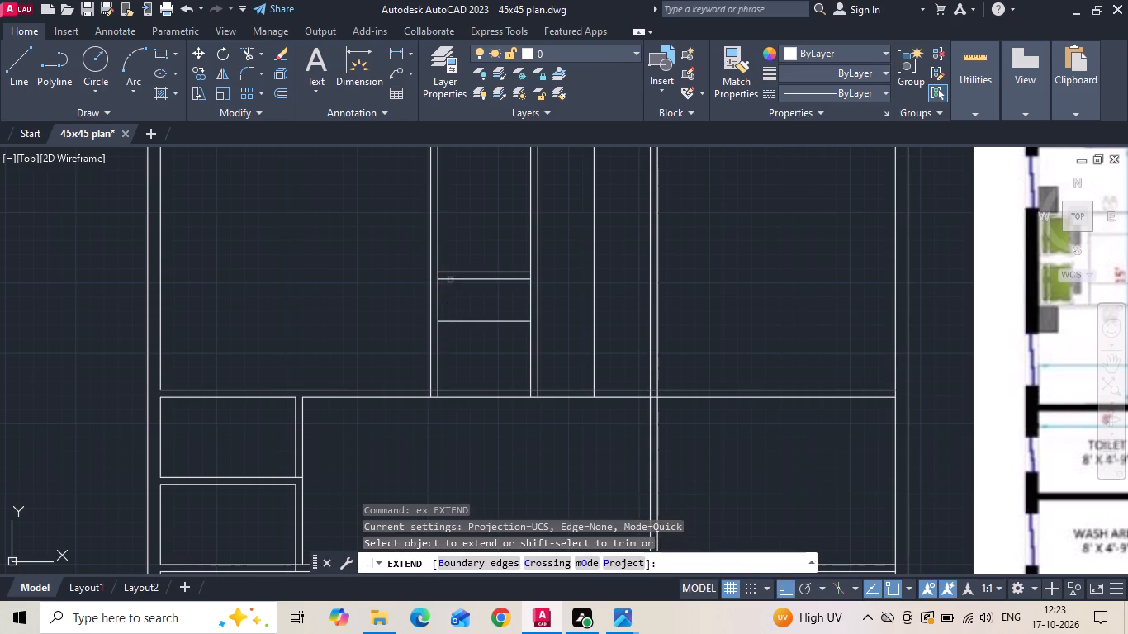
pyautogui.click(450, 280)
pyautogui.click(447, 322)
pyautogui.press('Escape')
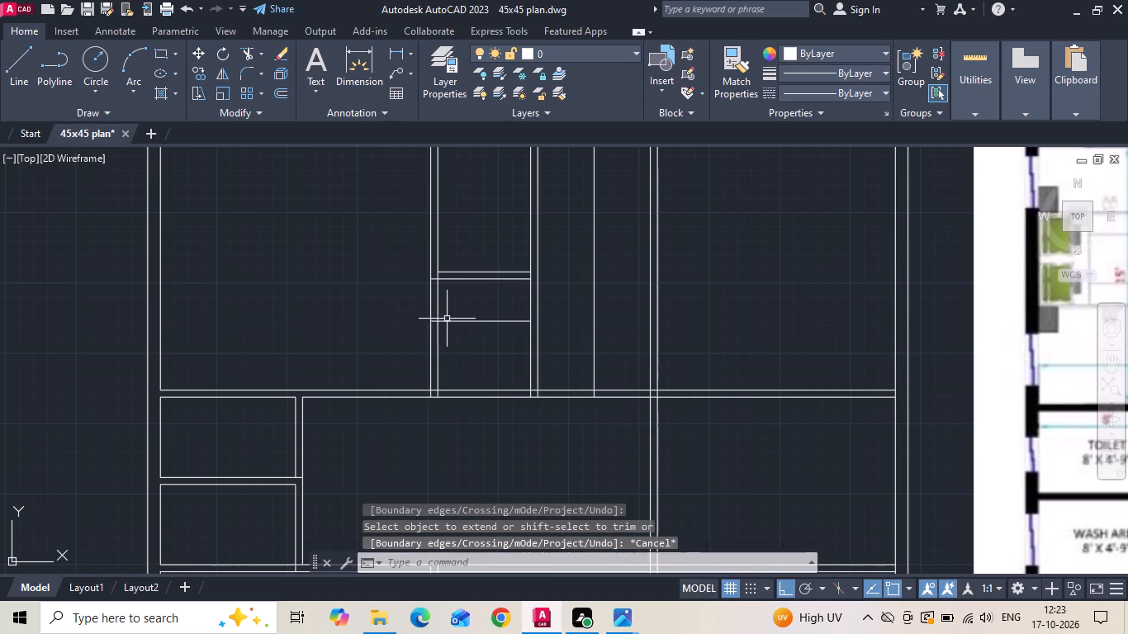
pyautogui.press('t')
pyautogui.press('r')
pyautogui.press('space')
pyautogui.moveTo(417, 300); pyautogui.dragTo(457, 332)
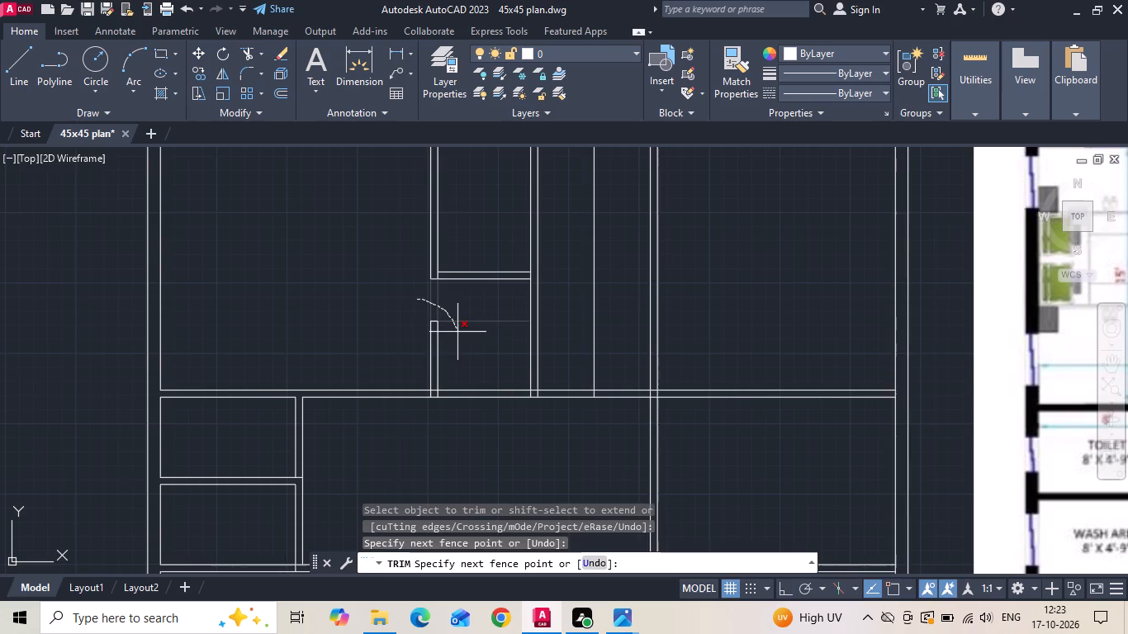
pyautogui.moveTo(457, 332); pyautogui.dragTo(457, 333)
pyautogui.scroll(-1, 377, 335)
pyautogui.press('Escape')
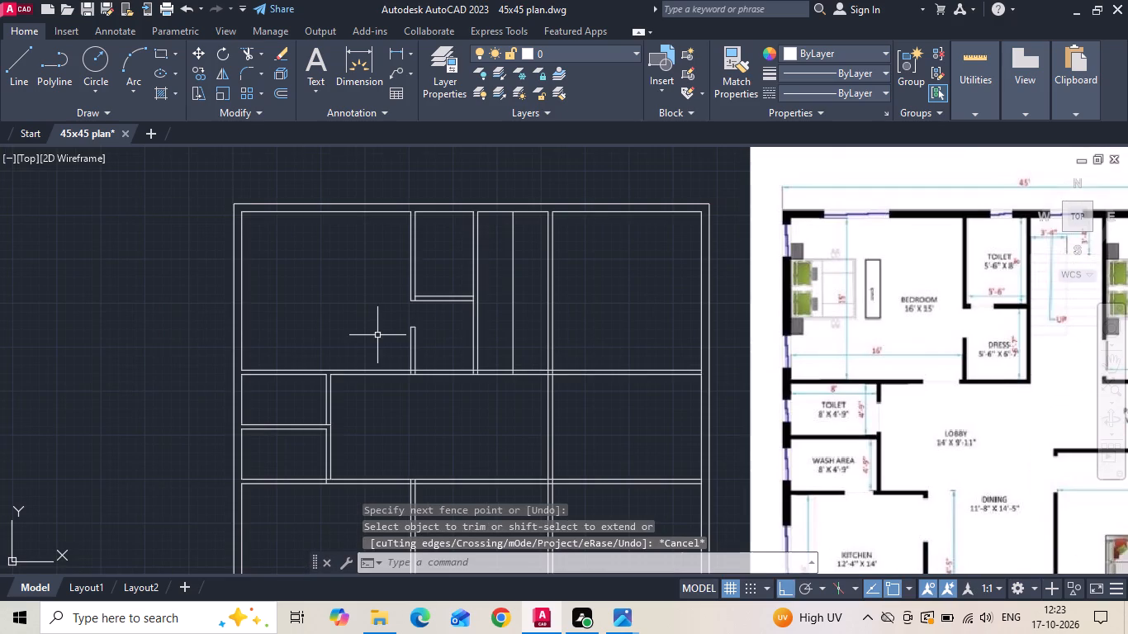
# Offset the dress wall's bedroom-side line 5" into the bedroom to mark the bedroom door jamb.
pyautogui.scroll(2, 975, 396)
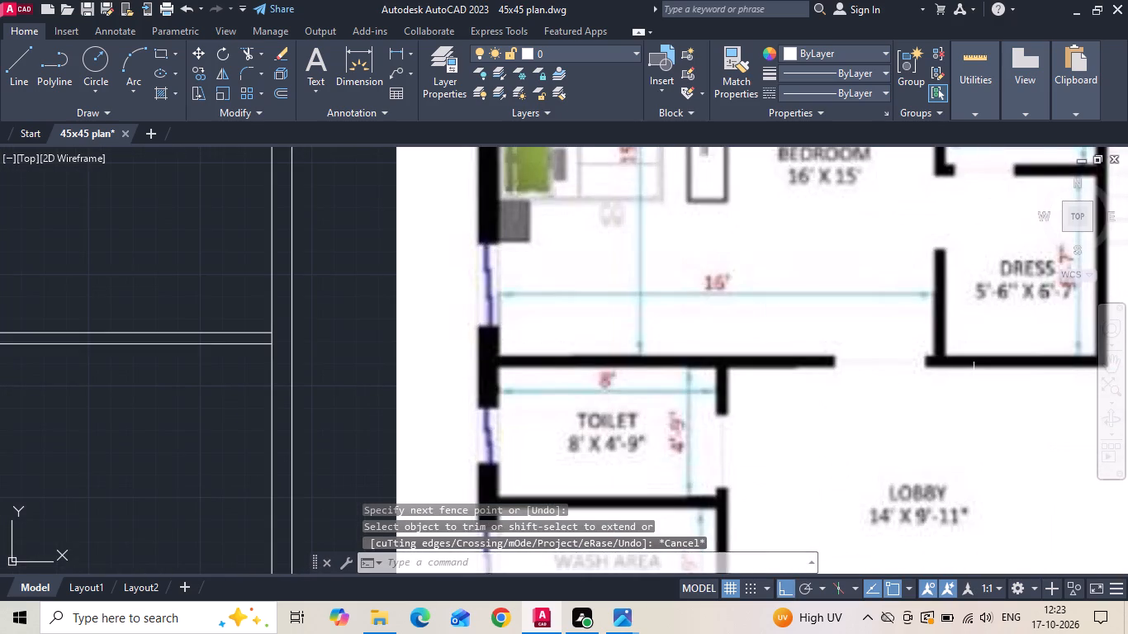
pyautogui.scroll(-2, 968, 389)
pyautogui.scroll(2, 400, 374)
pyautogui.press('o')
pyautogui.press('space')
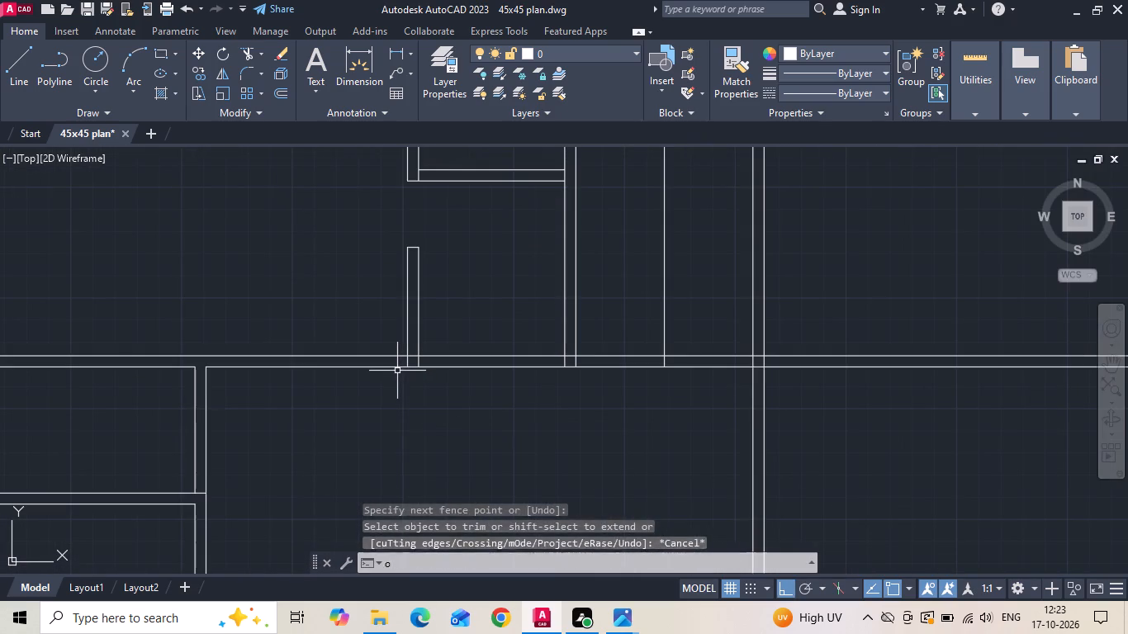
pyautogui.press('5')
pyautogui.press('space')
pyautogui.moveTo(406, 326); pyautogui.dragTo(390, 325)
pyautogui.click(340, 315)
# Offset the upper toilet's bedroom-side wall line 5" into the toilet to mark its door jamb.
pyautogui.scroll(-1, 387, 272)
pyautogui.scroll(-1, 379, 345)
pyautogui.scroll(2, 386, 302)
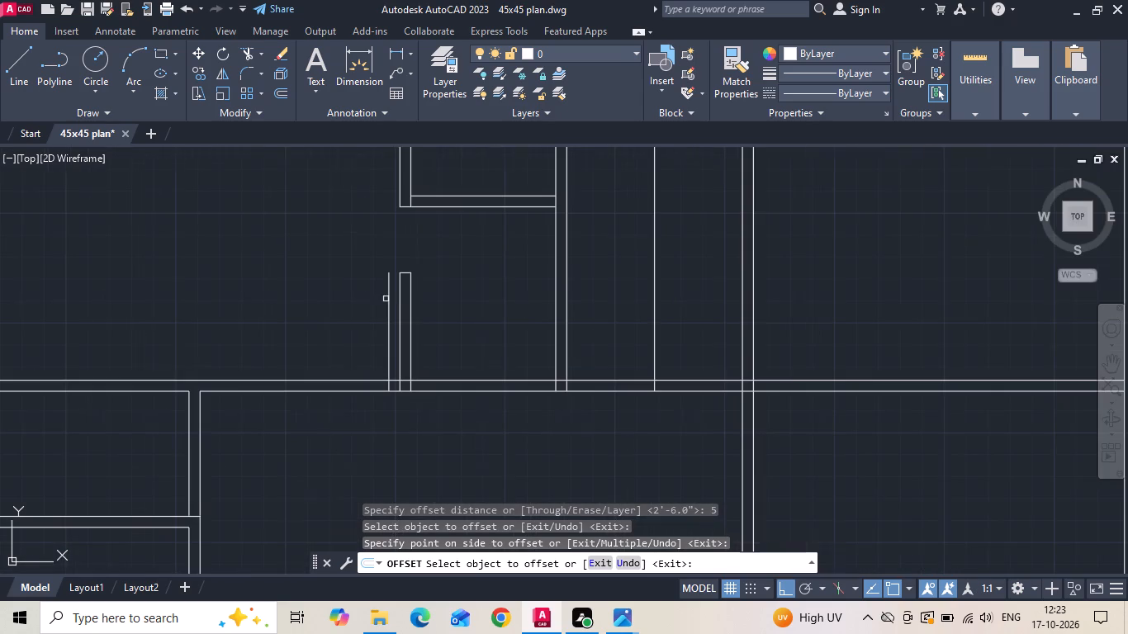
pyautogui.moveTo(410, 175); pyautogui.dragTo(422, 171)
pyautogui.click(426, 170)
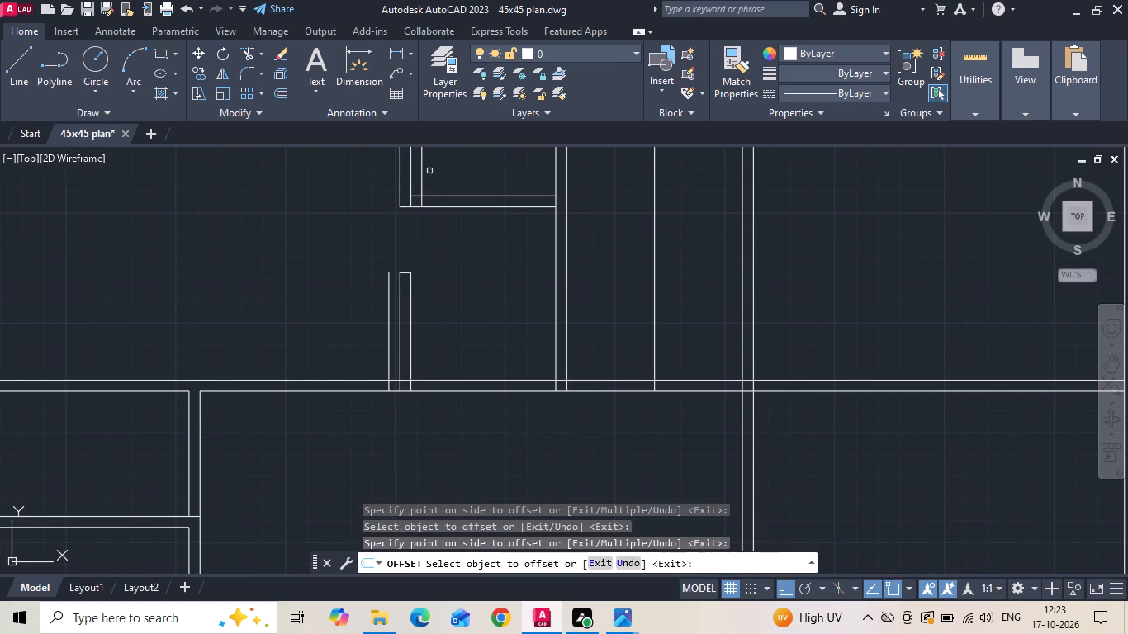
# Offset 5" jamb lines from the lower partition up into the toilet and from the side wall into the wash area.
pyautogui.scroll(-2, 478, 310)
pyautogui.scroll(2, 380, 455)
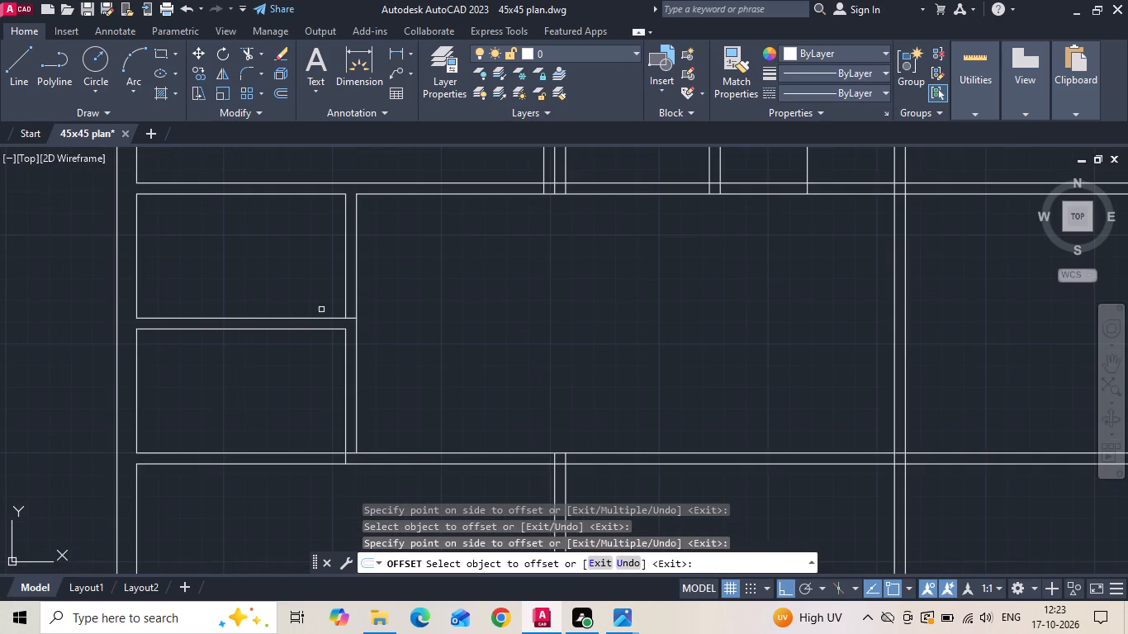
pyautogui.moveTo(315, 317); pyautogui.dragTo(321, 294)
pyautogui.moveTo(329, 264); pyautogui.dragTo(331, 277)
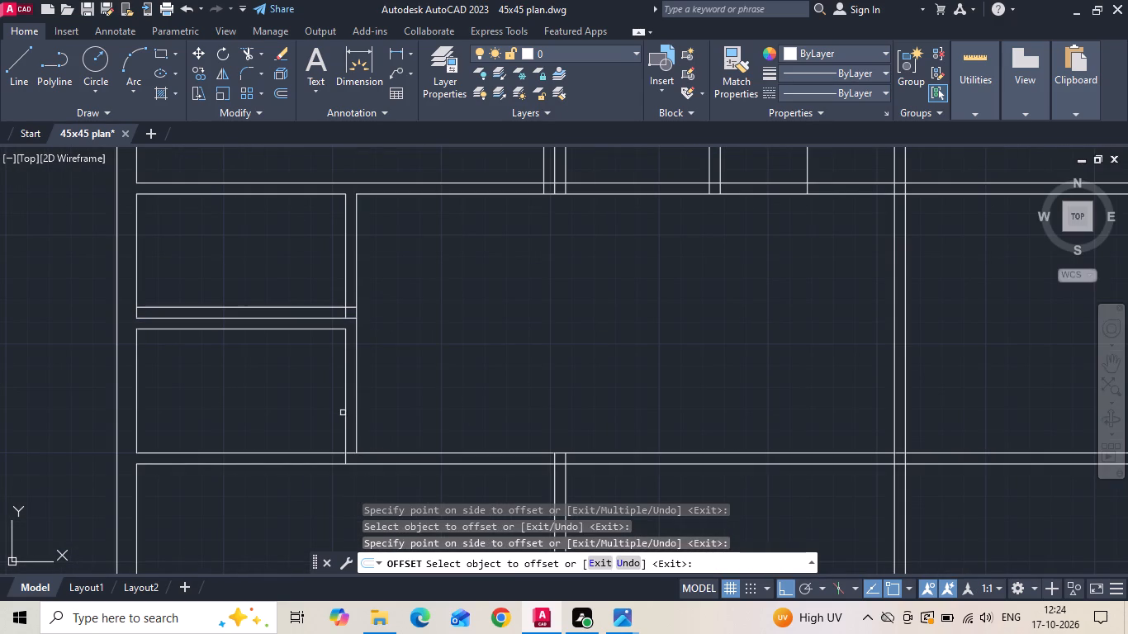
pyautogui.moveTo(344, 415); pyautogui.dragTo(320, 424)
pyautogui.click(304, 424)
pyautogui.press('Escape')
# Offset the wash area and lower toilet jamb lines a further 2'6" into their rooms to mark the door widths.
pyautogui.write('o')
pyautogui.press('space')
pyautogui.press('2')
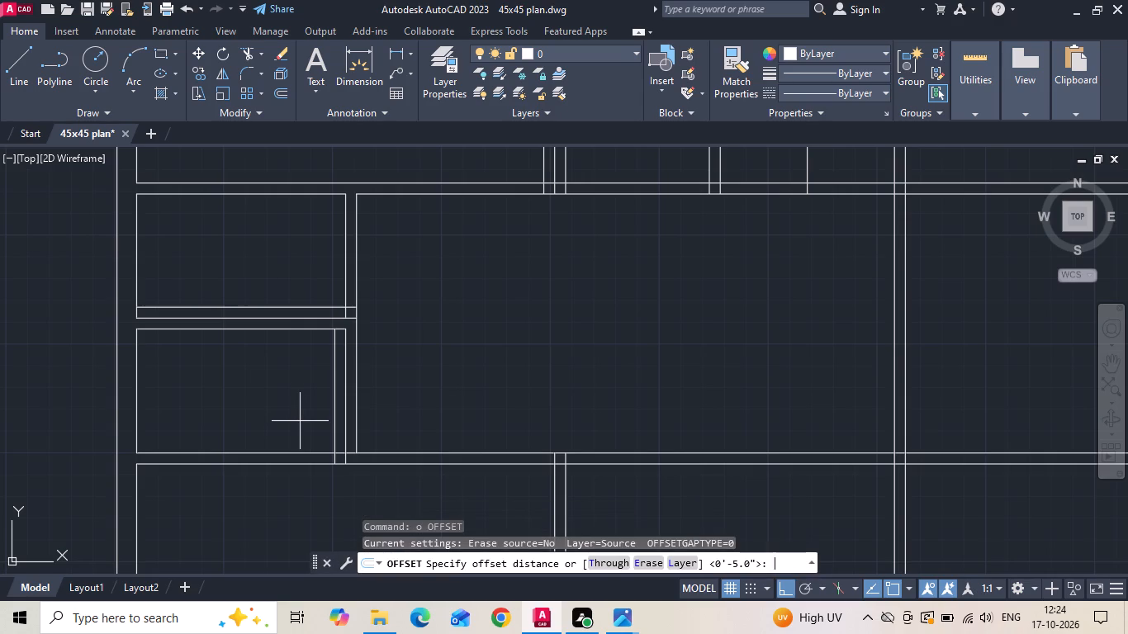
pyautogui.press("'")
pyautogui.write('6')
pyautogui.press('space')
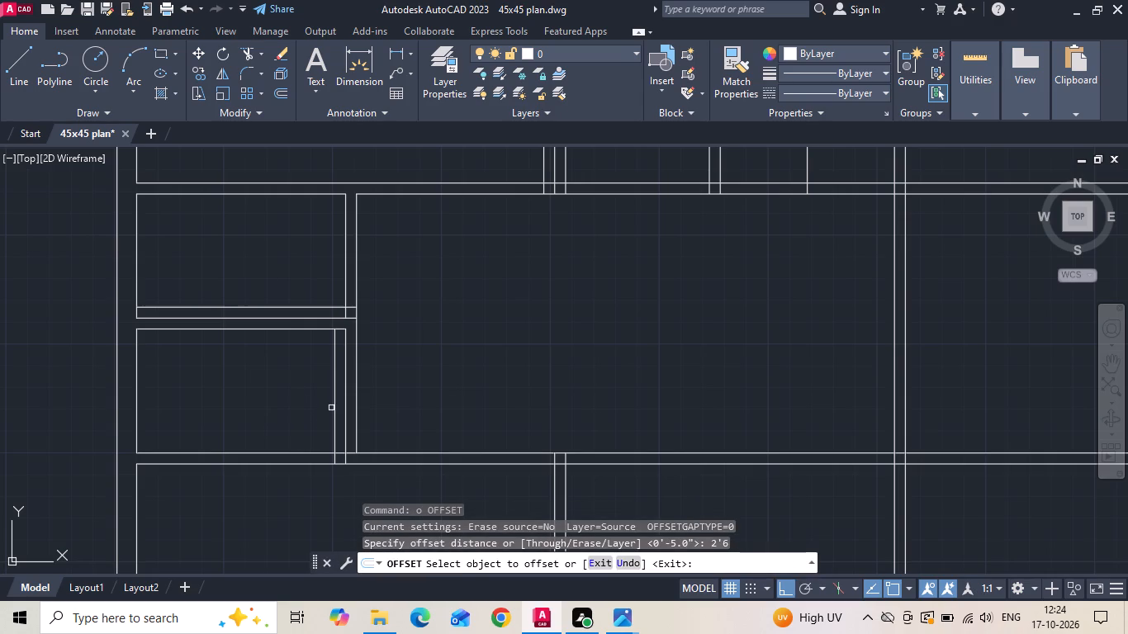
pyautogui.moveTo(334, 390); pyautogui.dragTo(326, 388)
pyautogui.click(263, 398)
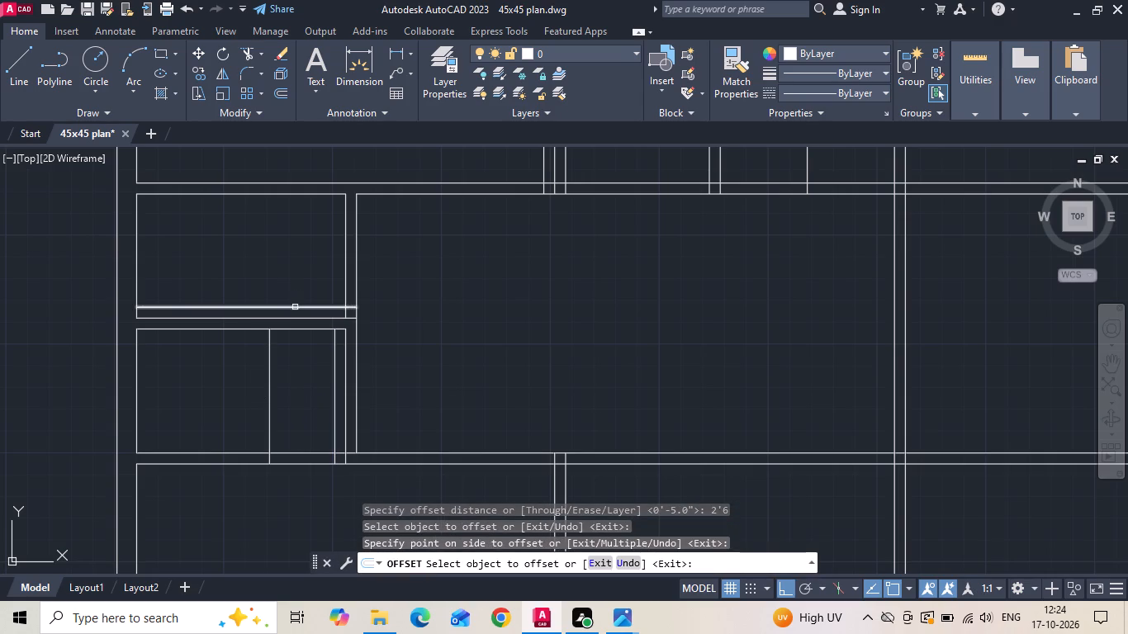
pyautogui.moveTo(295, 307); pyautogui.dragTo(298, 290)
pyautogui.click(305, 265)
# Offset the upper toilet's jamb line 2'6" further into the room to mark its door width.
pyautogui.moveTo(304, 300); pyautogui.dragTo(304, 457, button='middle')
pyautogui.scroll(-1, 304, 469)
pyautogui.scroll(1, 486, 292)
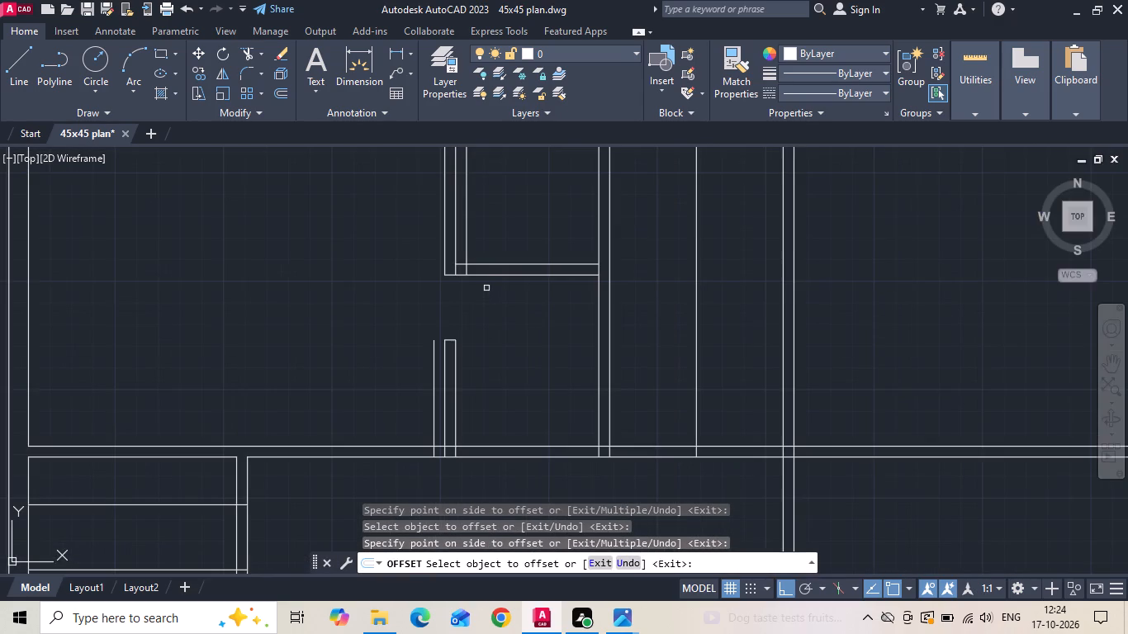
pyautogui.moveTo(468, 240); pyautogui.dragTo(514, 233)
pyautogui.moveTo(518, 232); pyautogui.dragTo(518, 255)
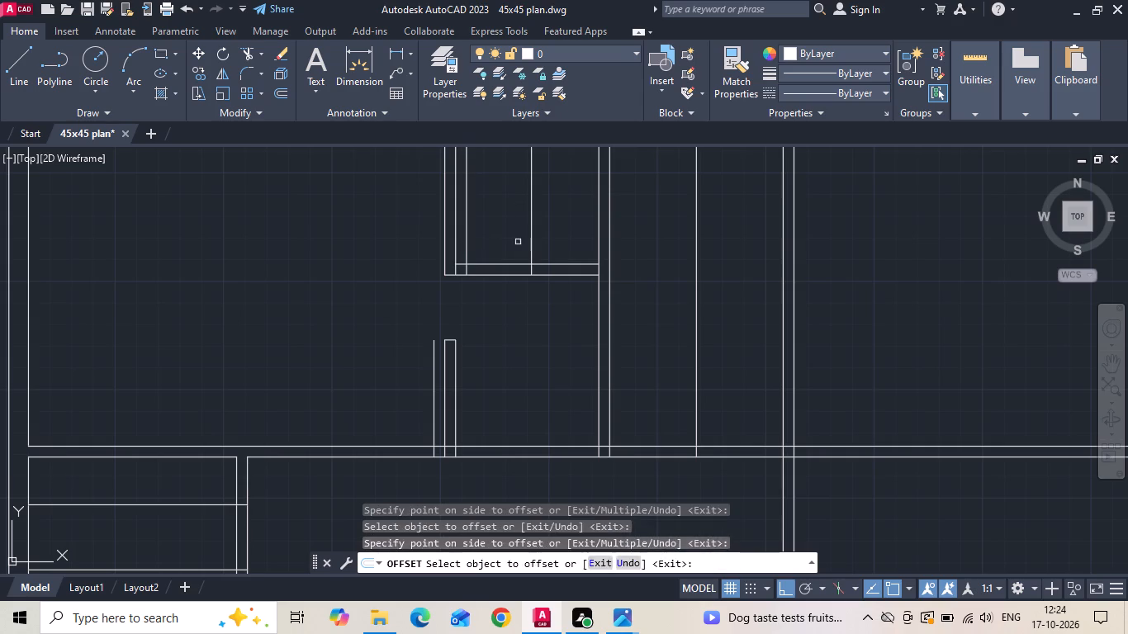
pyautogui.press('Escape')
# Trim out the door opening in the upper toilet and dress partition, and clean up the adjoining wall and jamb lines.
pyautogui.press('t')
pyautogui.press('r')
pyautogui.press('space')
pyautogui.moveTo(515, 315); pyautogui.dragTo(527, 197)
pyautogui.click(535, 196)
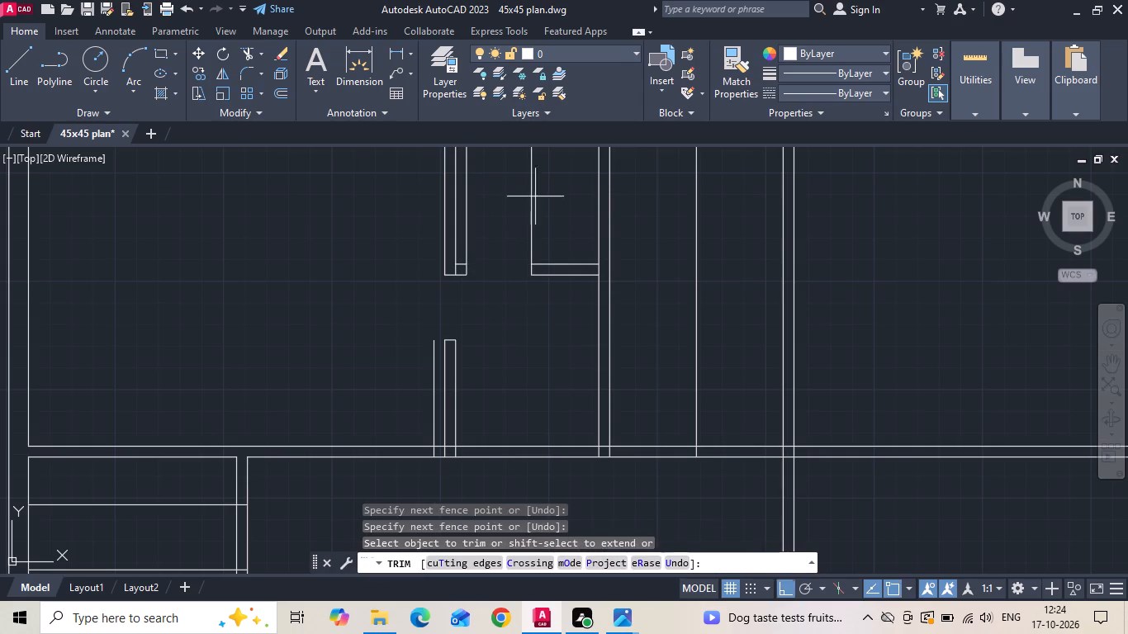
pyautogui.click(516, 221)
pyautogui.scroll(2, 579, 257)
pyautogui.click(627, 293)
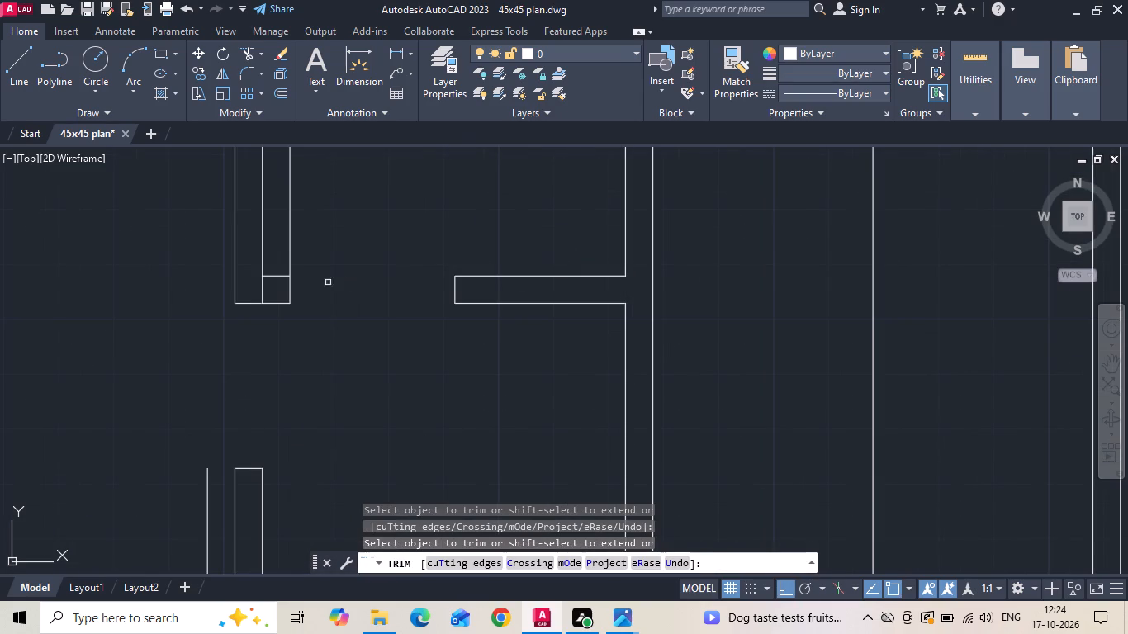
pyautogui.click(291, 258)
pyautogui.click(261, 285)
# Trim away the lower toilet's construction lines and cut the 2'6" door opening through its lobby-side wall.
pyautogui.scroll(-3, 388, 239)
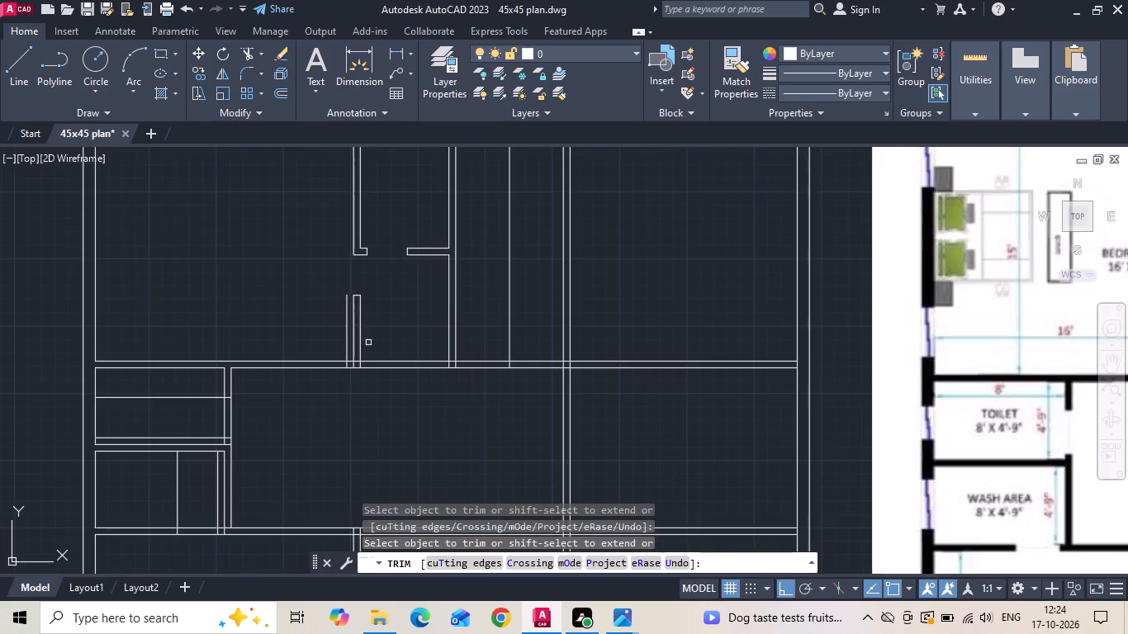
pyautogui.scroll(2, 338, 381)
pyautogui.scroll(-1, 489, 399)
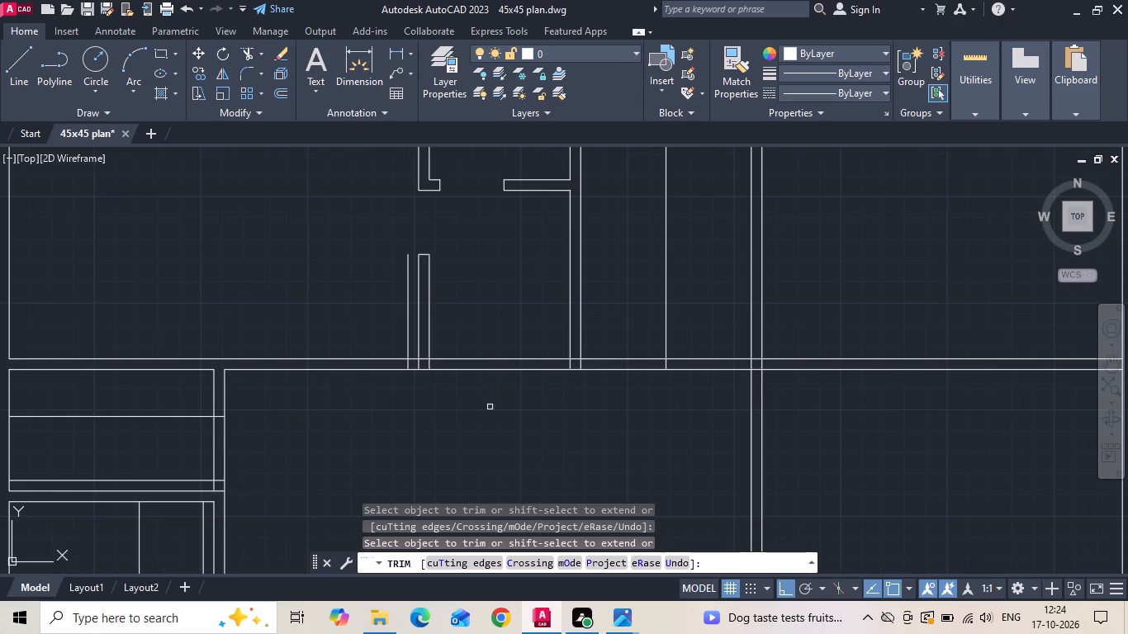
pyautogui.scroll(-1, 451, 381)
pyautogui.scroll(2, 312, 446)
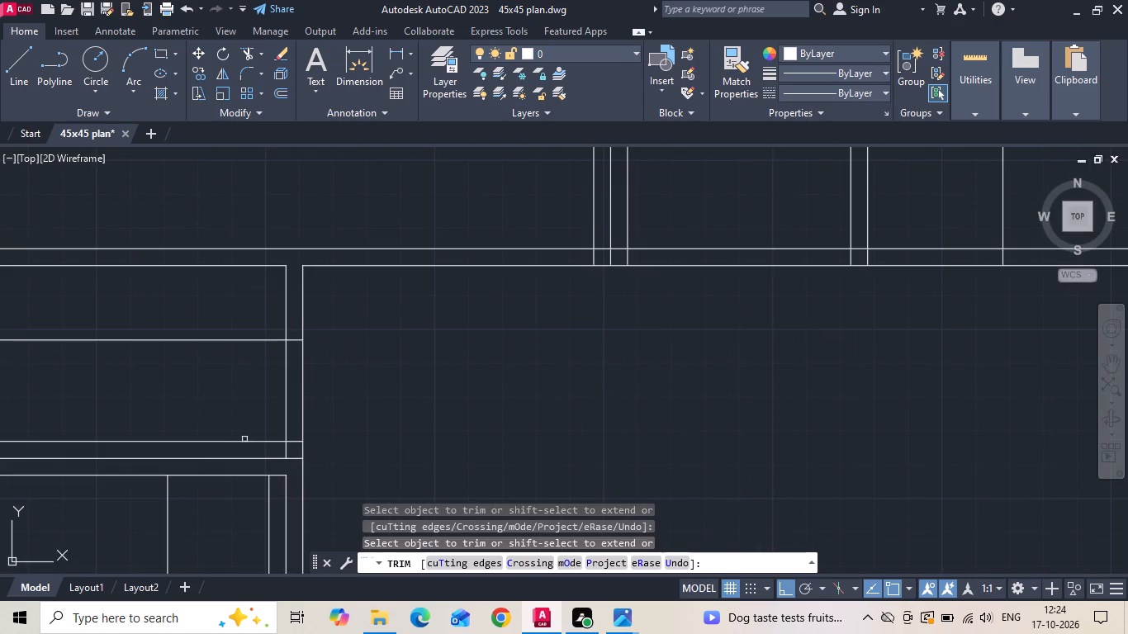
pyautogui.click(239, 450)
pyautogui.click(263, 374)
pyautogui.moveTo(259, 316); pyautogui.dragTo(252, 370)
pyautogui.click(252, 370)
pyautogui.moveTo(223, 388); pyautogui.dragTo(235, 390)
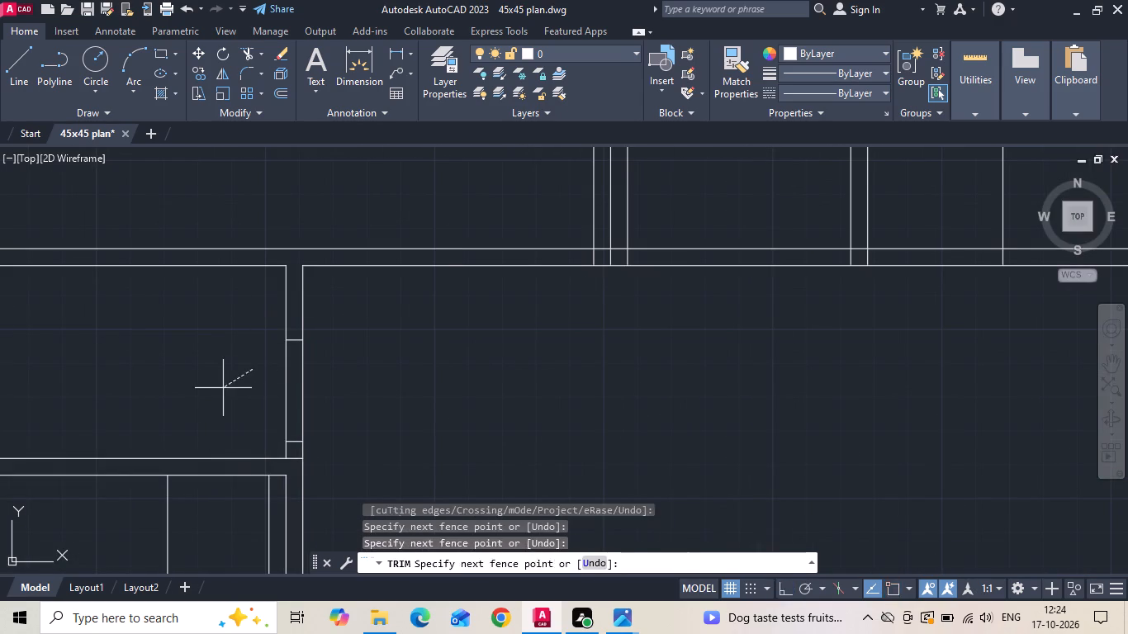
pyautogui.moveTo(235, 390); pyautogui.dragTo(324, 395)
pyautogui.moveTo(238, 398); pyautogui.dragTo(273, 396)
pyautogui.click(298, 396)
pyautogui.click(323, 395)
pyautogui.moveTo(289, 391); pyautogui.dragTo(269, 391)
pyautogui.click(268, 390)
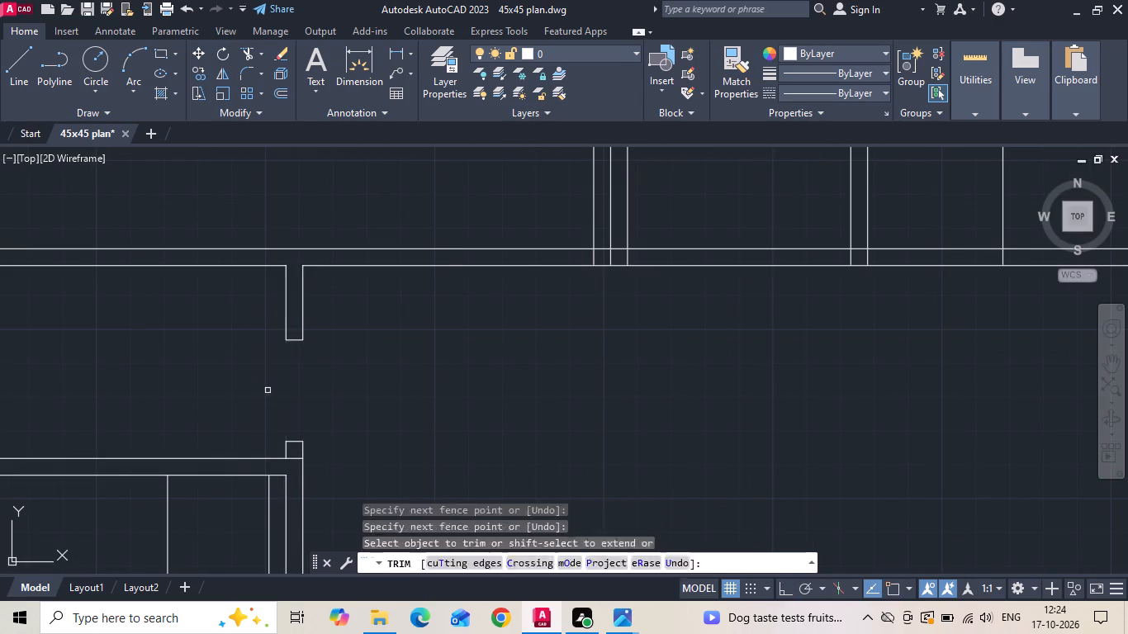
# Trim away the leftover line crossing the junction of the toilet and wash area partition with the lobby-side wall.
pyautogui.scroll(2, 276, 488)
pyautogui.moveTo(240, 325); pyautogui.dragTo(244, 337)
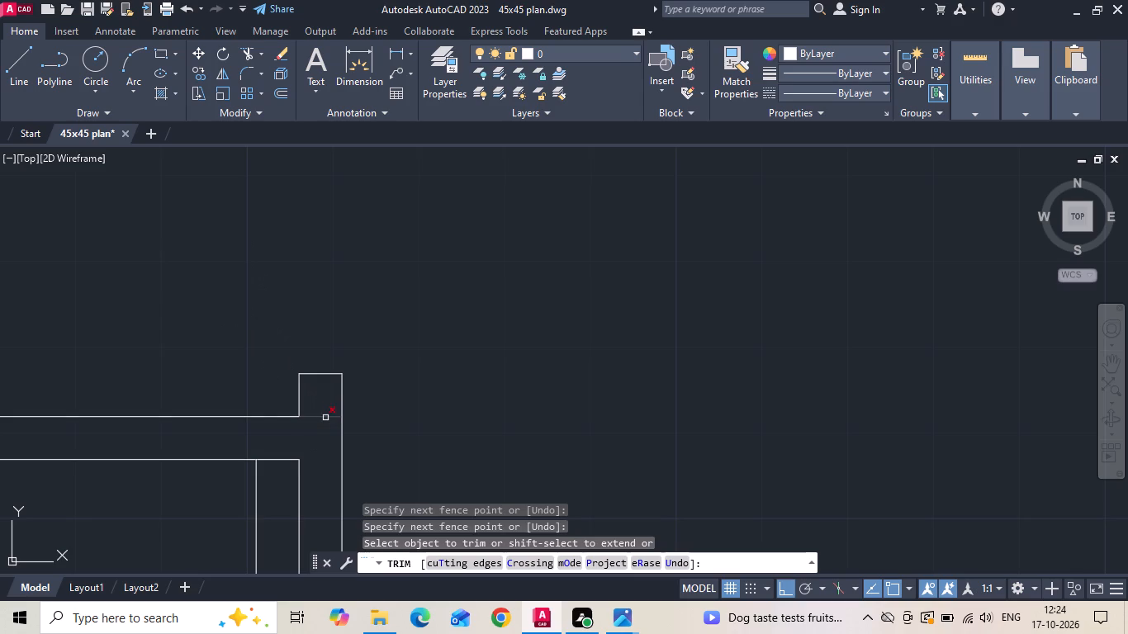
pyautogui.click(325, 419)
# Cut the wash area's door opening through the kitchen-side wall and trim the leftover lines at the adjoining wall junction.
pyautogui.scroll(-5, 481, 296)
pyautogui.scroll(3, 450, 371)
pyautogui.moveTo(353, 274); pyautogui.dragTo(436, 357)
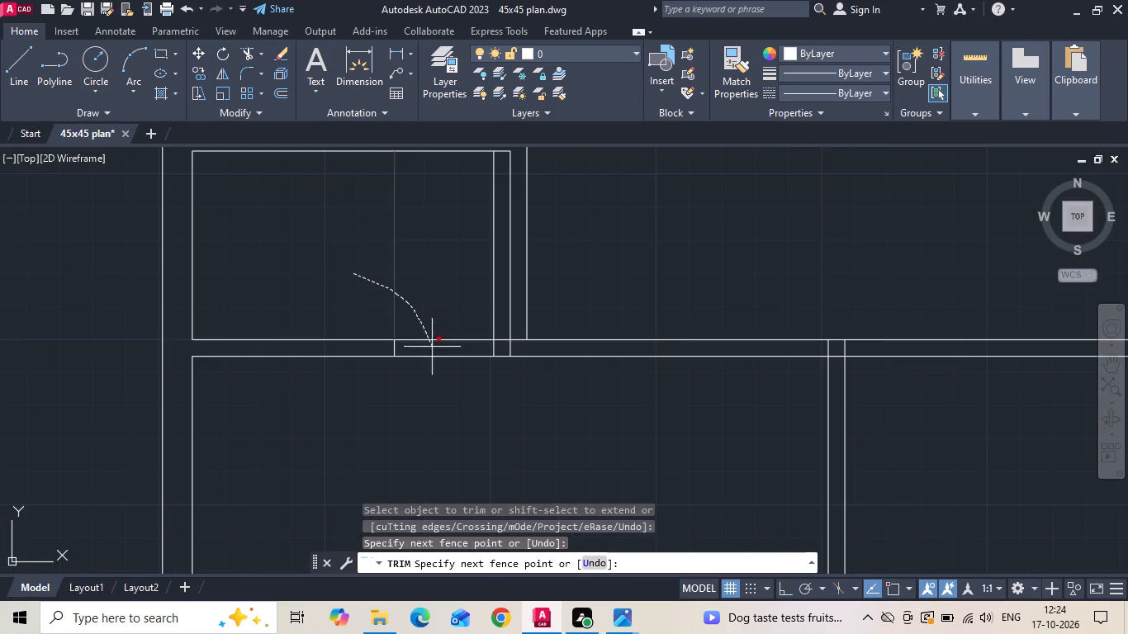
pyautogui.moveTo(436, 357); pyautogui.dragTo(454, 428)
pyautogui.click(491, 314)
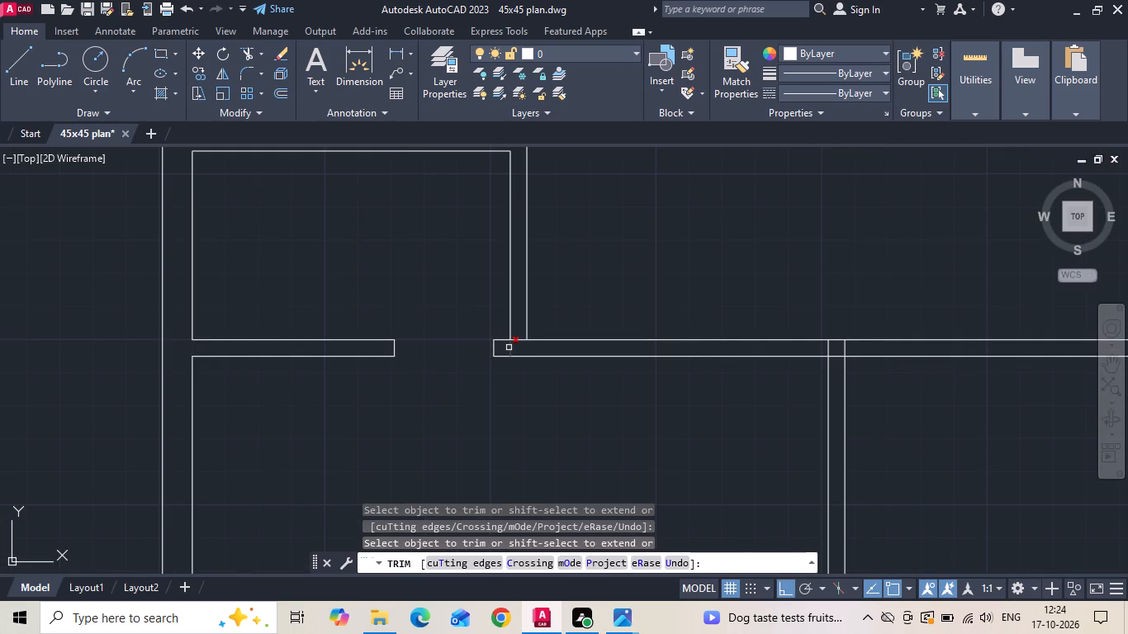
pyautogui.click(509, 348)
pyautogui.click(514, 339)
pyautogui.scroll(-2, 350, 407)
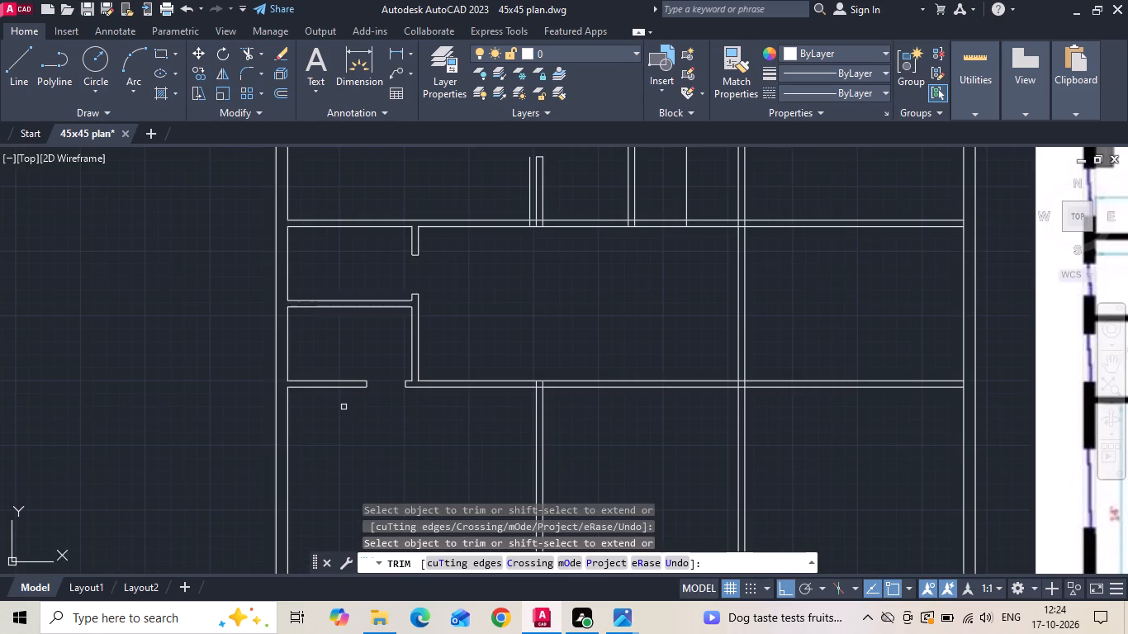
pyautogui.moveTo(439, 251); pyautogui.dragTo(401, 386, button='middle')
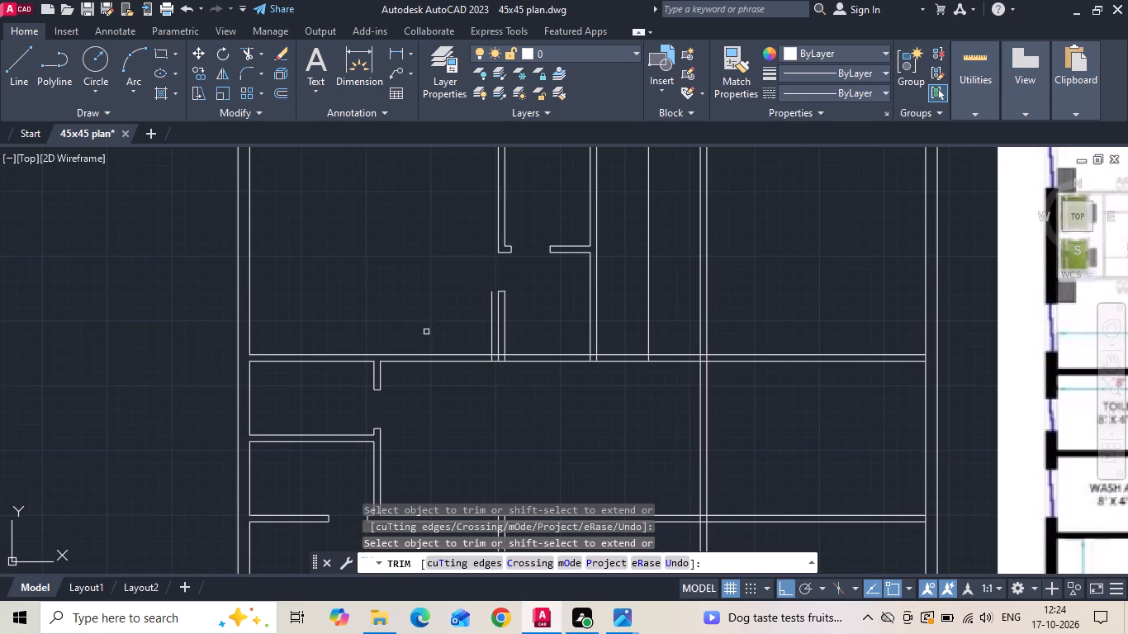
pyautogui.scroll(-1, 320, 311)
pyautogui.press('Escape')
# Offset the 16' x 15' bedroom's jamb line 3' into the room to mark the width of its lobby door.
pyautogui.press('o')
pyautogui.press('space')
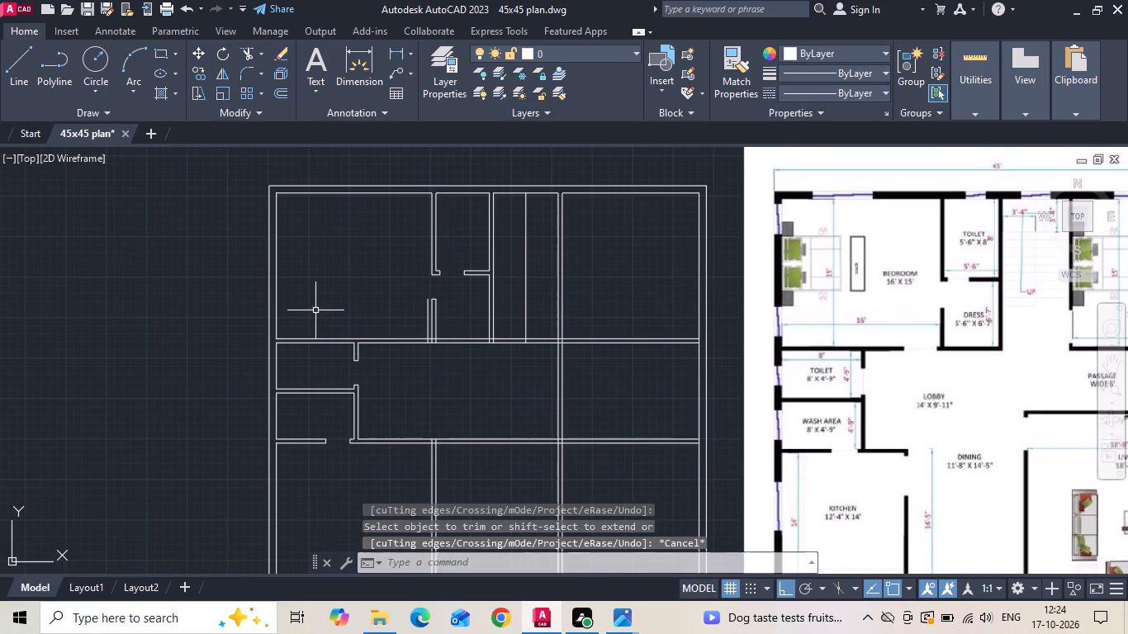
pyautogui.press('3')
pyautogui.press("'")
pyautogui.press('Return')
pyautogui.scroll(1, 427, 321)
pyautogui.click(424, 324)
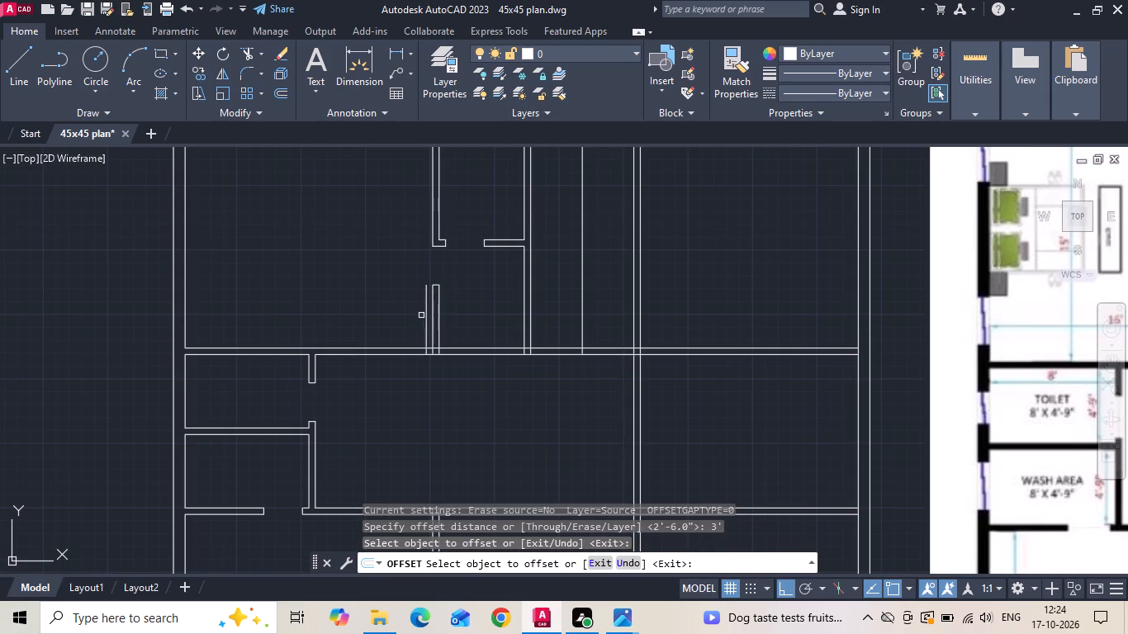
pyautogui.click(425, 300)
pyautogui.click(367, 316)
pyautogui.press('Escape')
# Trim out the 3' bedroom door opening in the lobby wall and clean up the jambs and dress wall junction.
pyautogui.press('t')
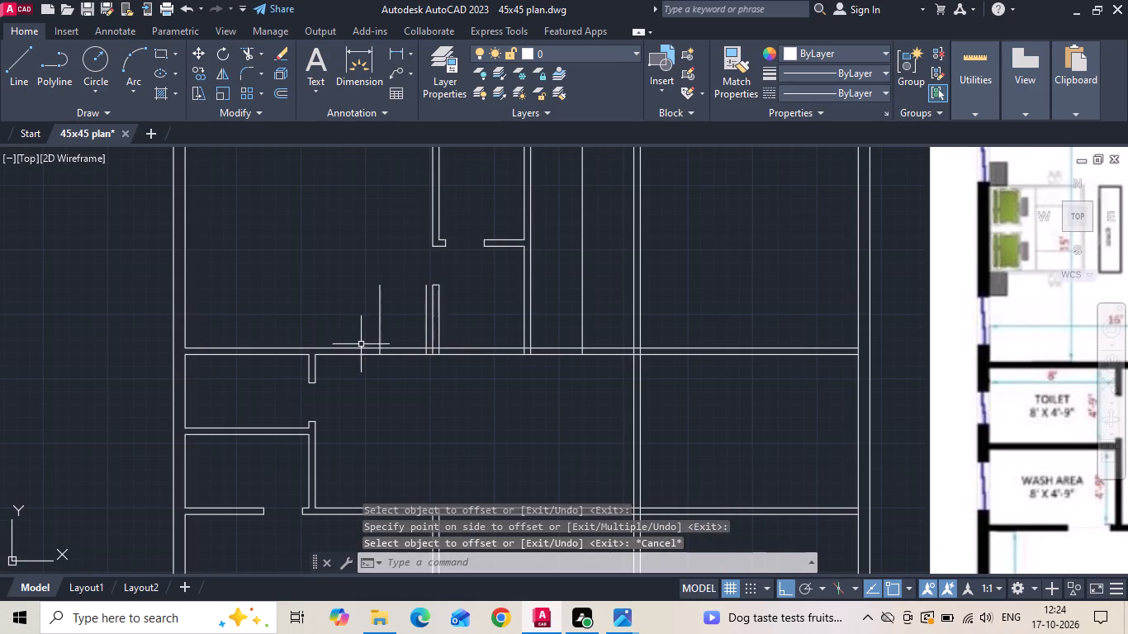
pyautogui.press('r')
pyautogui.press('space')
pyautogui.press('space')
pyautogui.scroll(1, 374, 314)
pyautogui.click(373, 313)
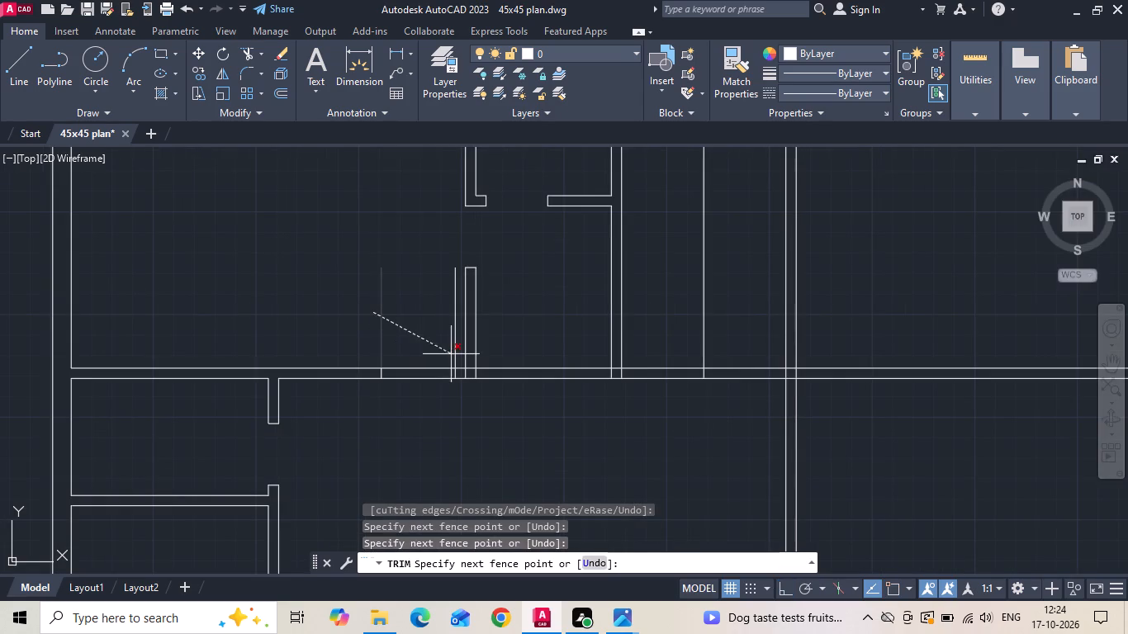
pyautogui.click(459, 351)
pyautogui.moveTo(430, 334); pyautogui.dragTo(430, 421)
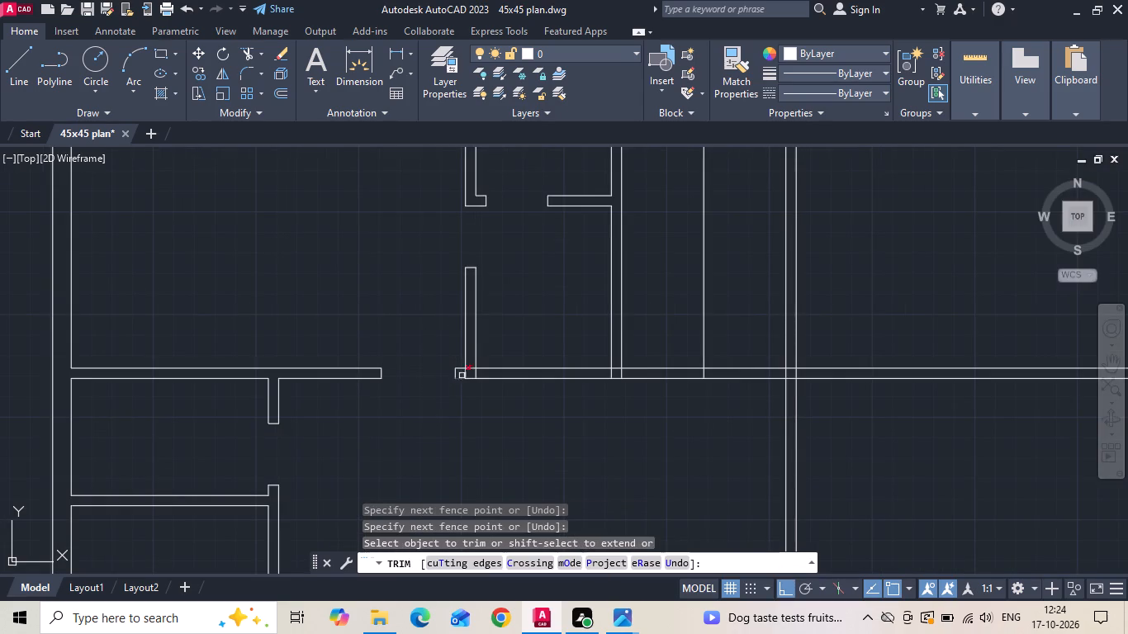
pyautogui.scroll(3, 472, 372)
pyautogui.click(414, 362)
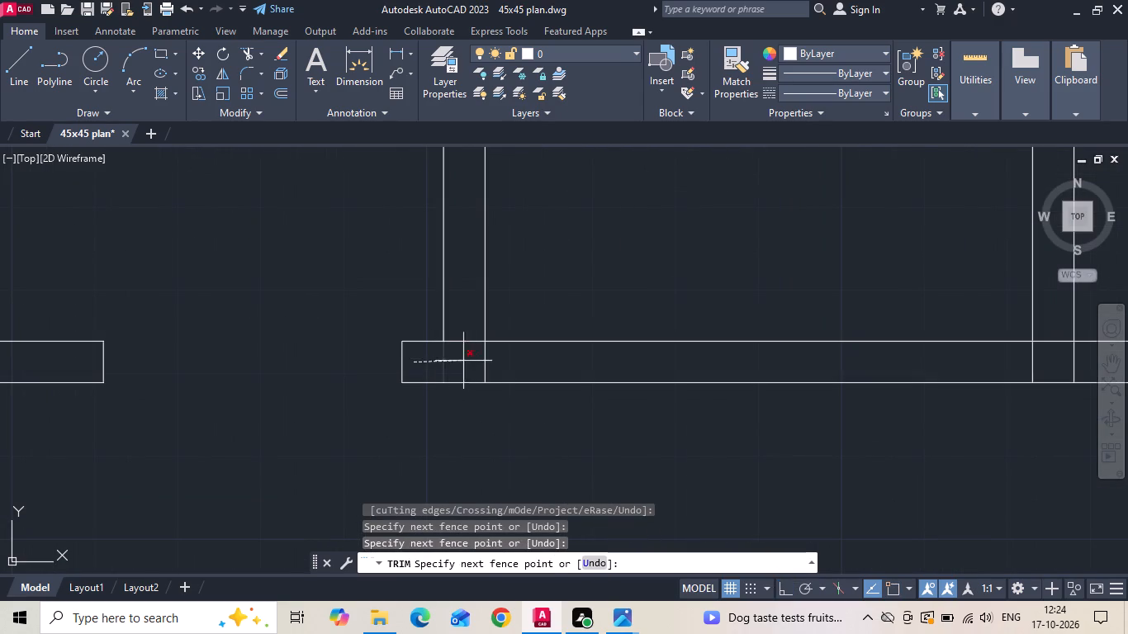
pyautogui.click(501, 361)
pyautogui.moveTo(471, 348); pyautogui.dragTo(467, 339)
pyautogui.click(467, 301)
pyautogui.scroll(-4, 364, 354)
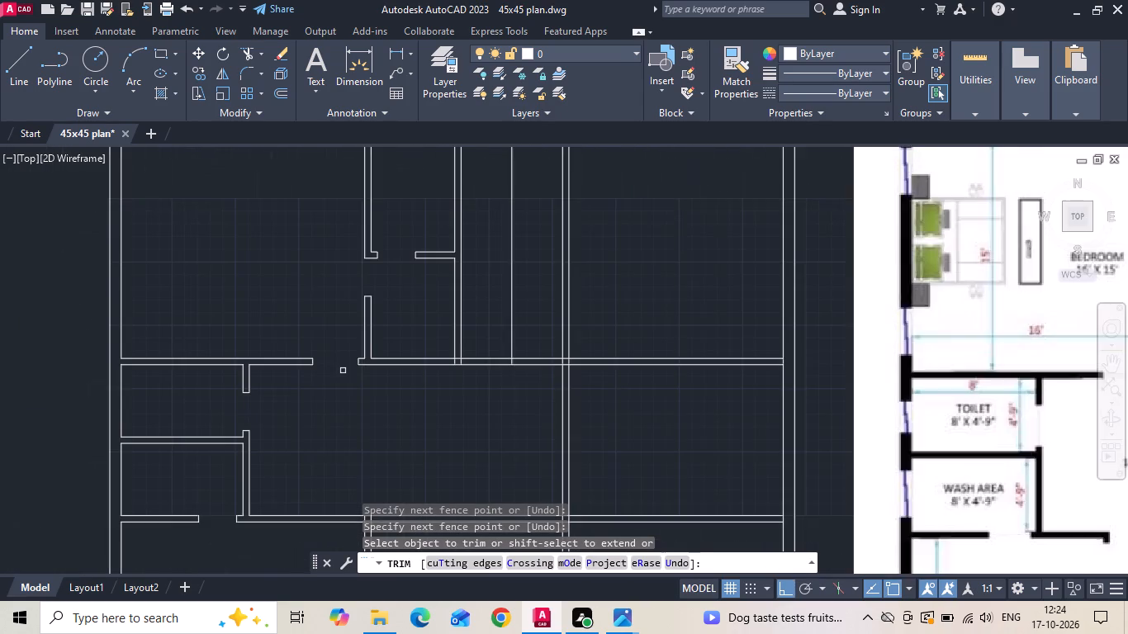
pyautogui.scroll(-1, 343, 371)
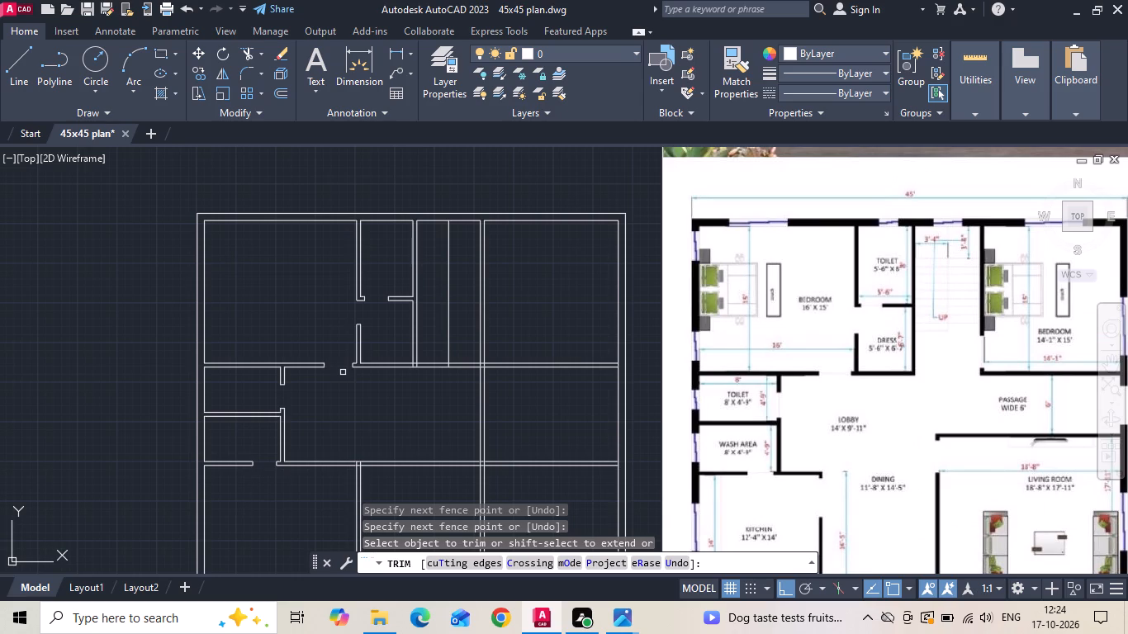
pyautogui.press('Escape')
# Clean up the dress and staircase wall corner and trim away the lobby wall lines crossing the staircase's open end.
pyautogui.write('tr')
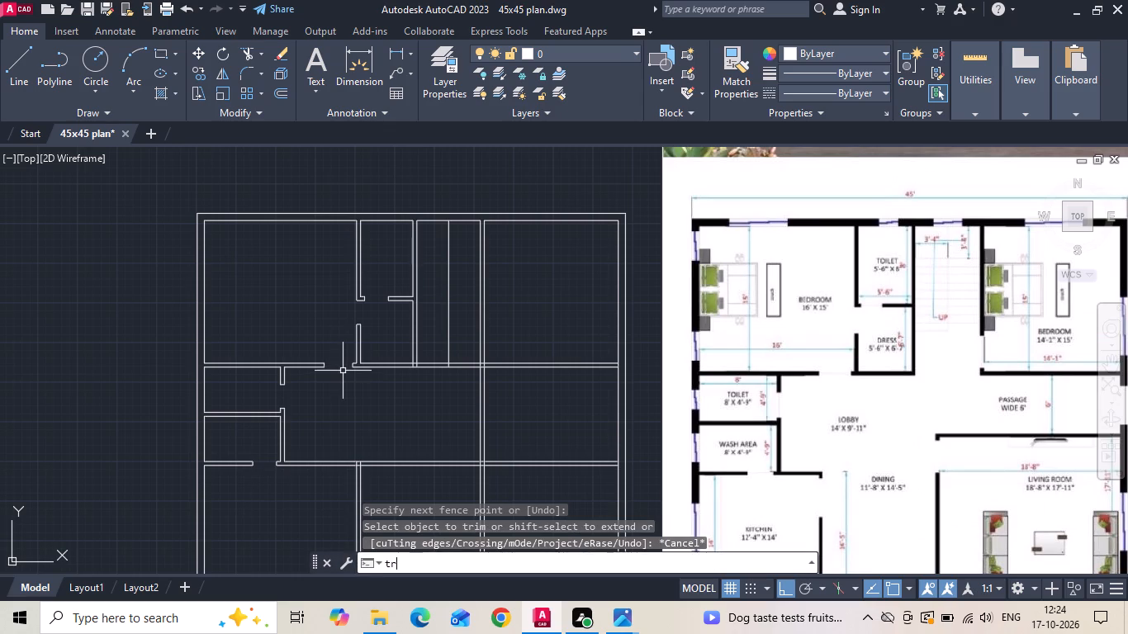
pyautogui.press('space')
pyautogui.press('space')
pyautogui.scroll(2, 448, 367)
pyautogui.scroll(2, 381, 357)
pyautogui.click(333, 364)
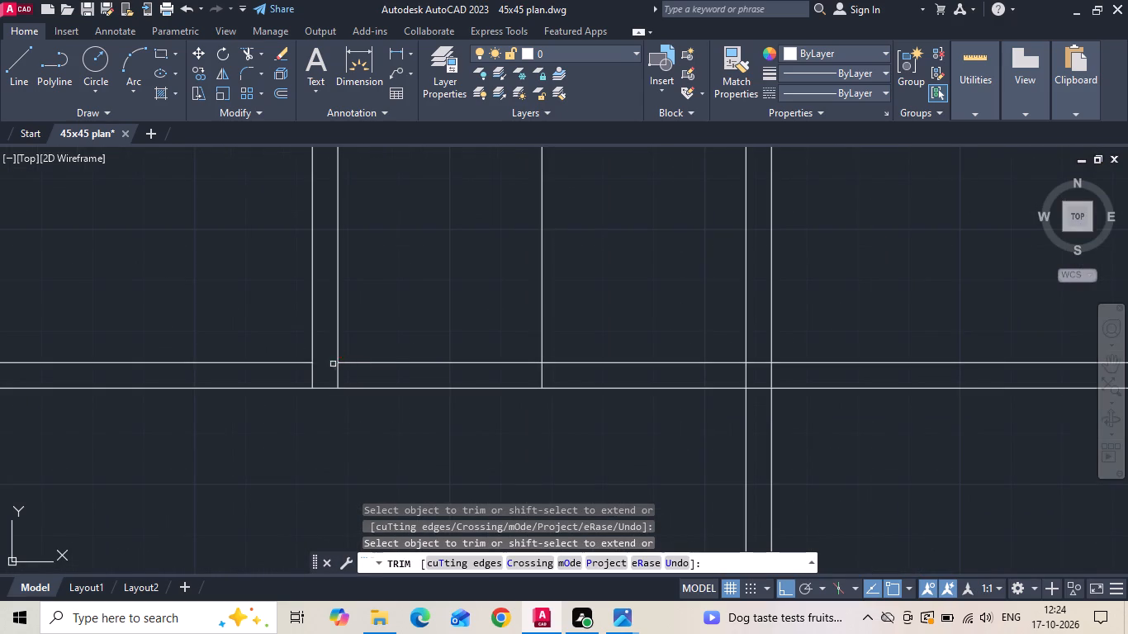
pyautogui.click(310, 375)
pyautogui.moveTo(487, 298); pyautogui.dragTo(481, 441)
pyautogui.moveTo(491, 376); pyautogui.dragTo(576, 371)
pyautogui.scroll(-2, 577, 385)
pyautogui.moveTo(604, 440); pyautogui.dragTo(601, 348)
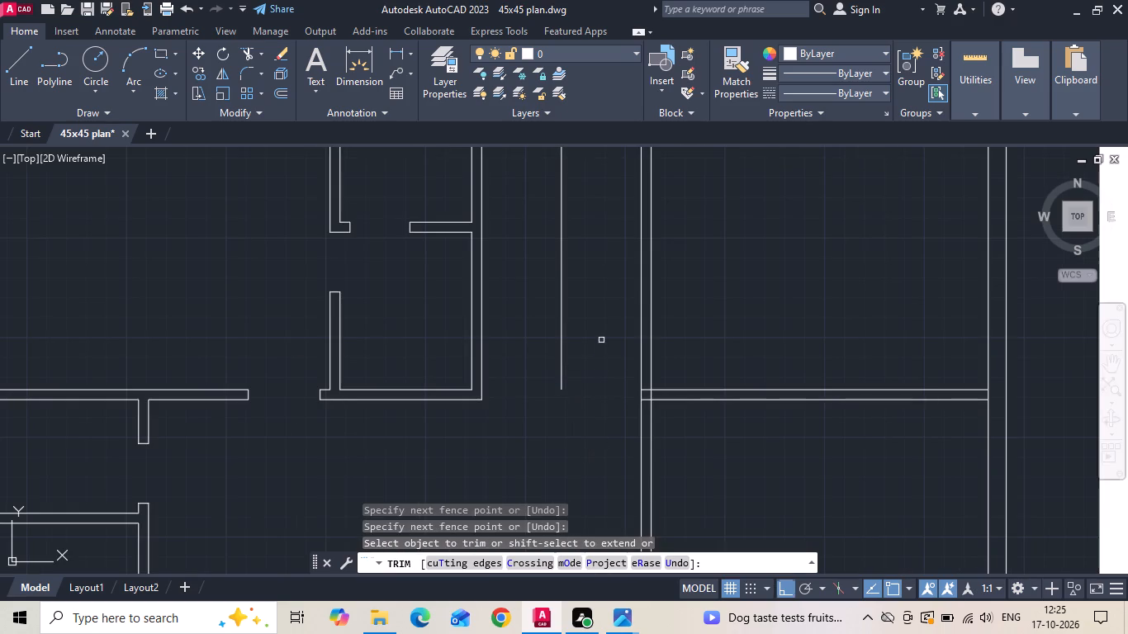
pyautogui.scroll(-2, 502, 432)
pyautogui.press('Escape')
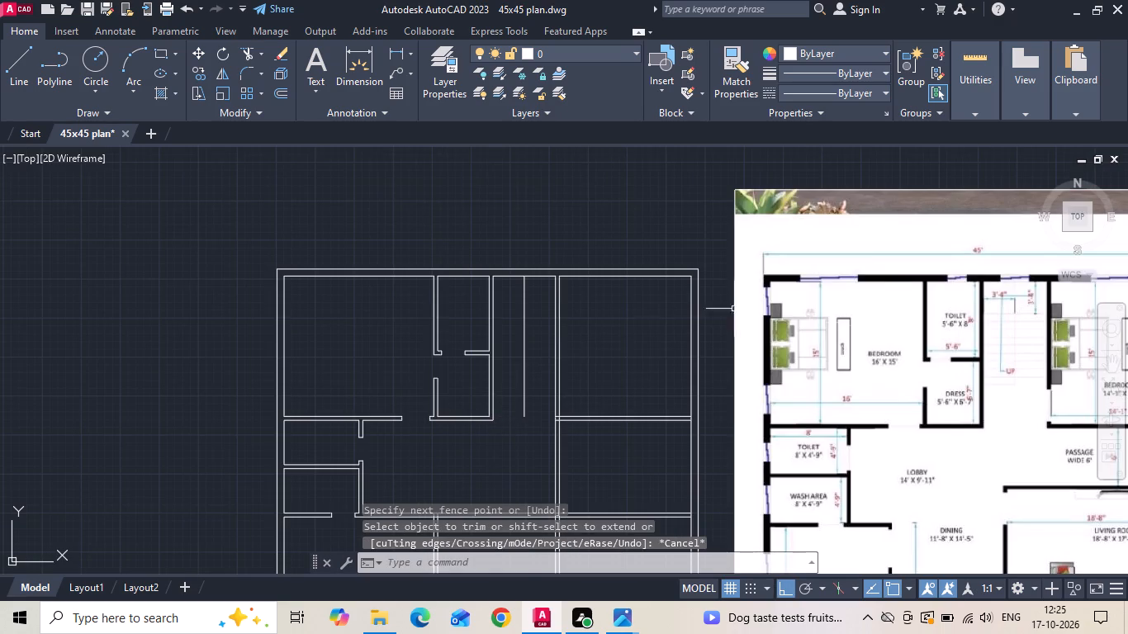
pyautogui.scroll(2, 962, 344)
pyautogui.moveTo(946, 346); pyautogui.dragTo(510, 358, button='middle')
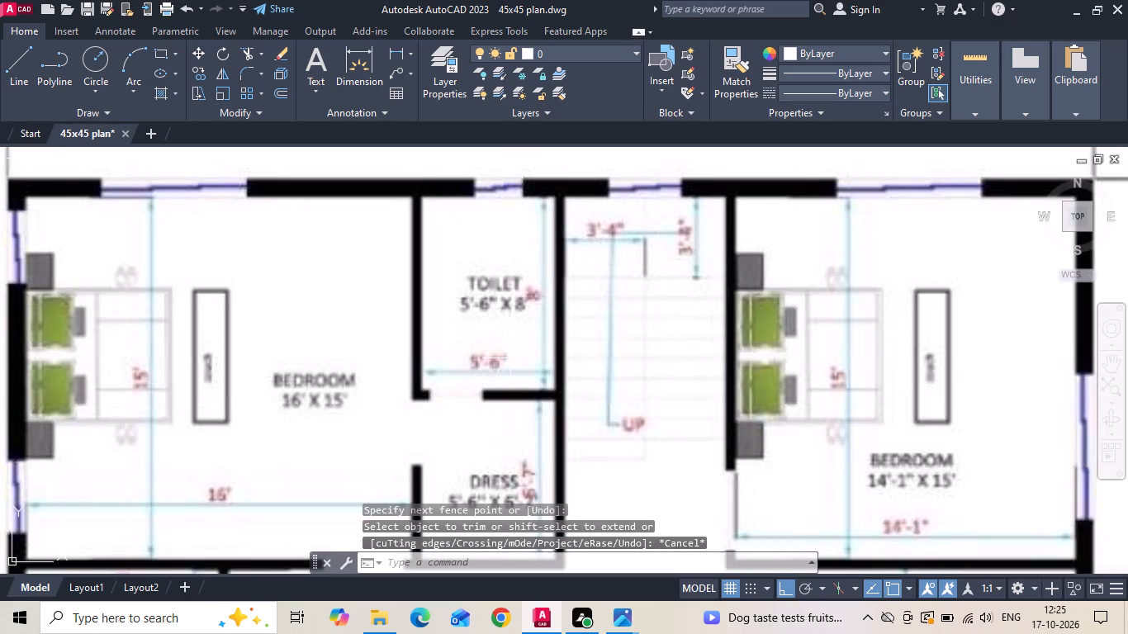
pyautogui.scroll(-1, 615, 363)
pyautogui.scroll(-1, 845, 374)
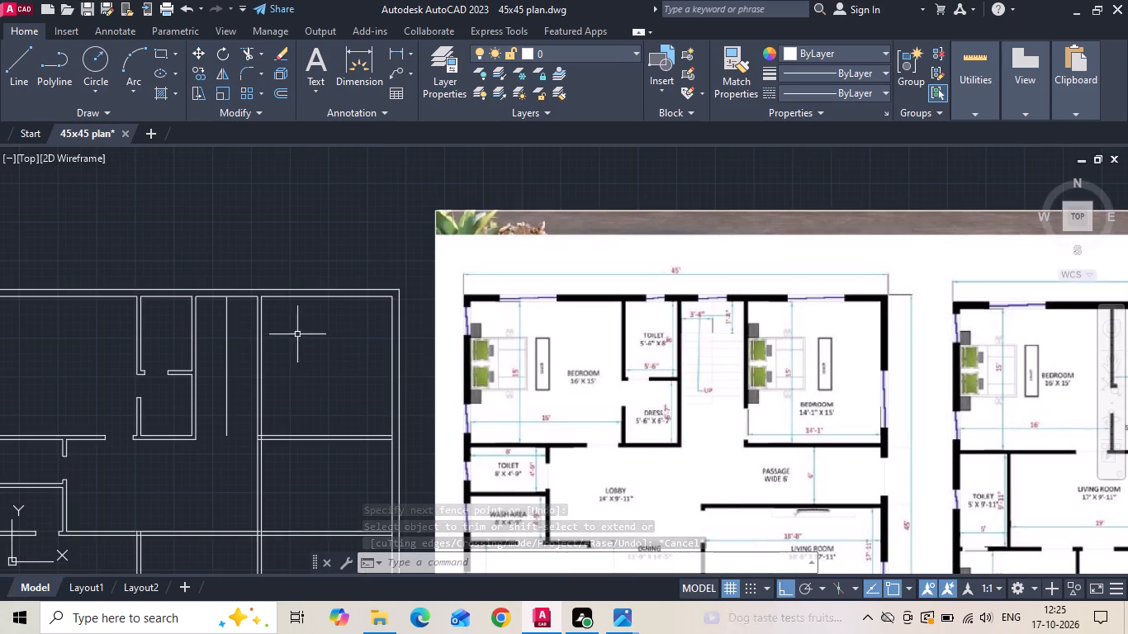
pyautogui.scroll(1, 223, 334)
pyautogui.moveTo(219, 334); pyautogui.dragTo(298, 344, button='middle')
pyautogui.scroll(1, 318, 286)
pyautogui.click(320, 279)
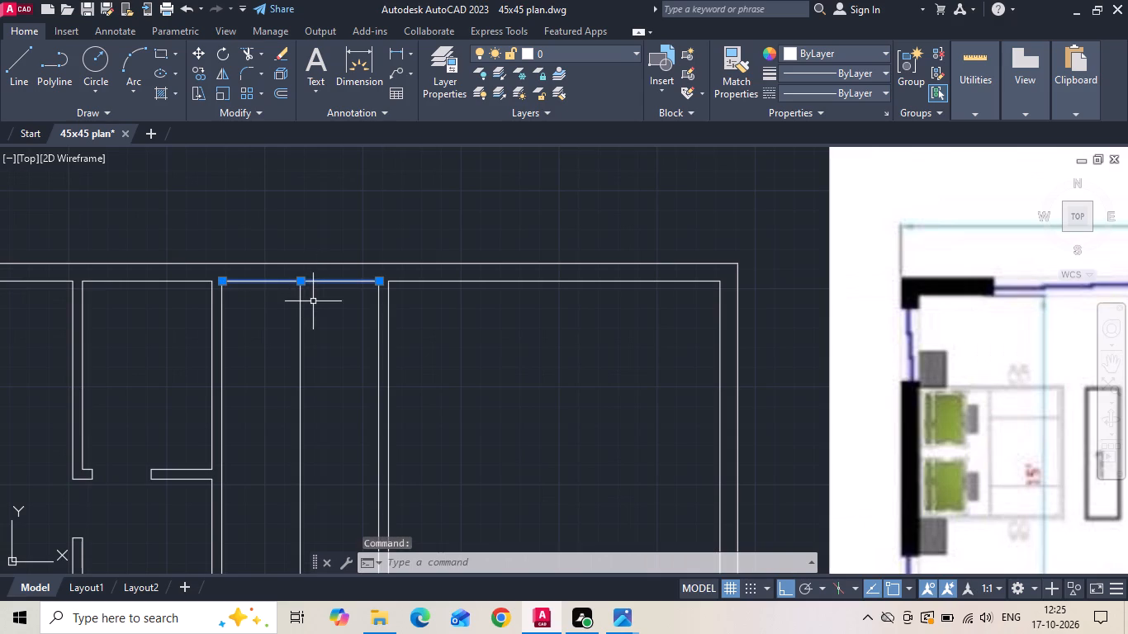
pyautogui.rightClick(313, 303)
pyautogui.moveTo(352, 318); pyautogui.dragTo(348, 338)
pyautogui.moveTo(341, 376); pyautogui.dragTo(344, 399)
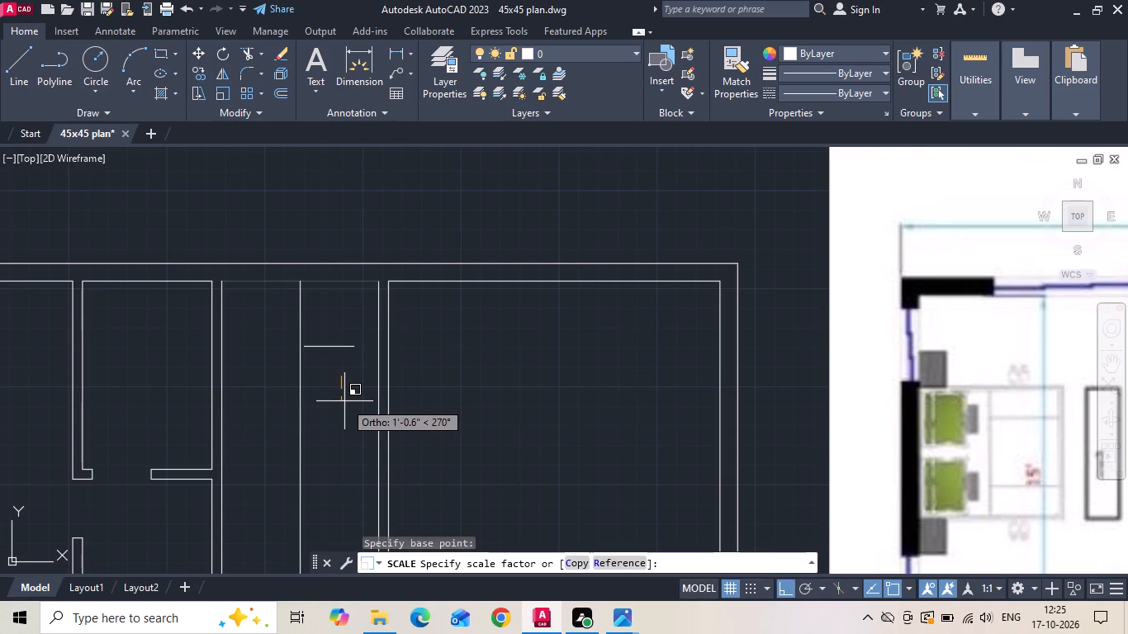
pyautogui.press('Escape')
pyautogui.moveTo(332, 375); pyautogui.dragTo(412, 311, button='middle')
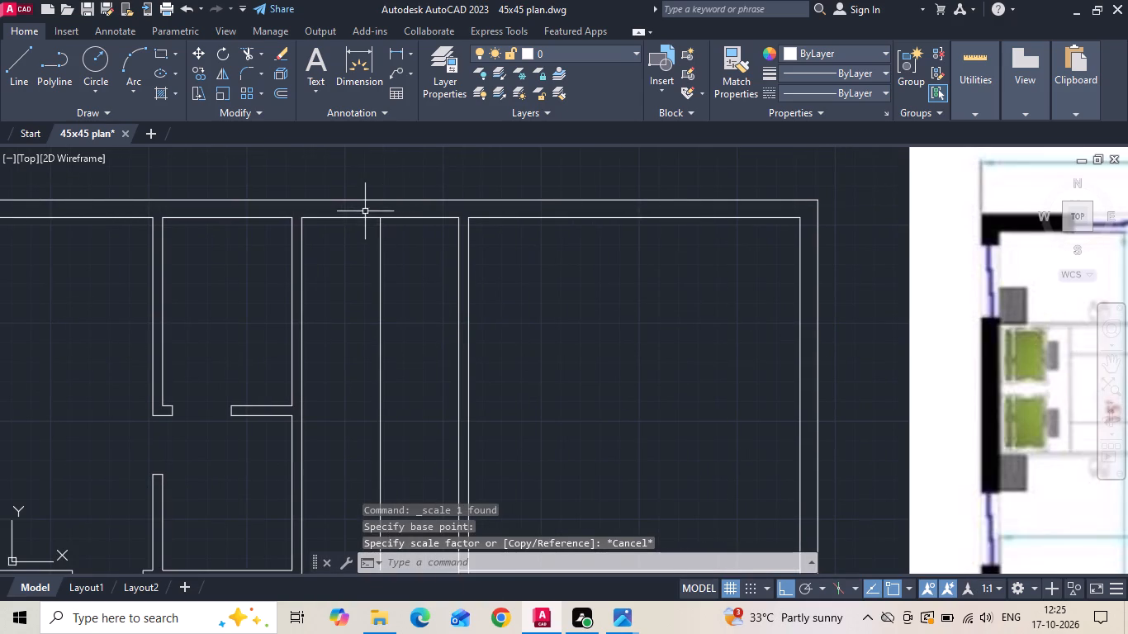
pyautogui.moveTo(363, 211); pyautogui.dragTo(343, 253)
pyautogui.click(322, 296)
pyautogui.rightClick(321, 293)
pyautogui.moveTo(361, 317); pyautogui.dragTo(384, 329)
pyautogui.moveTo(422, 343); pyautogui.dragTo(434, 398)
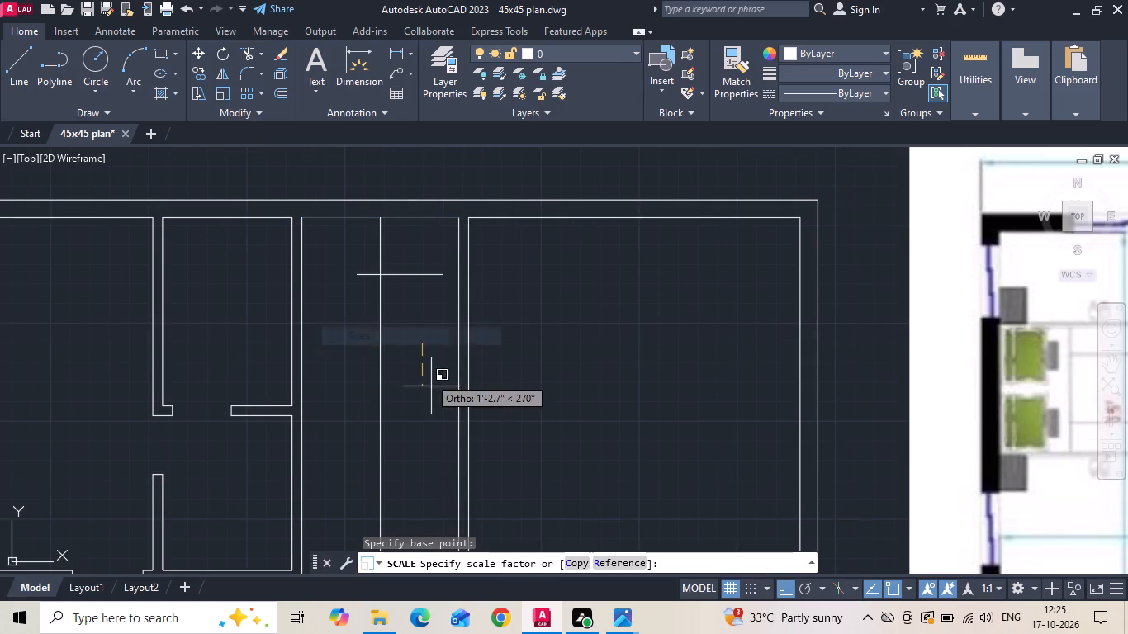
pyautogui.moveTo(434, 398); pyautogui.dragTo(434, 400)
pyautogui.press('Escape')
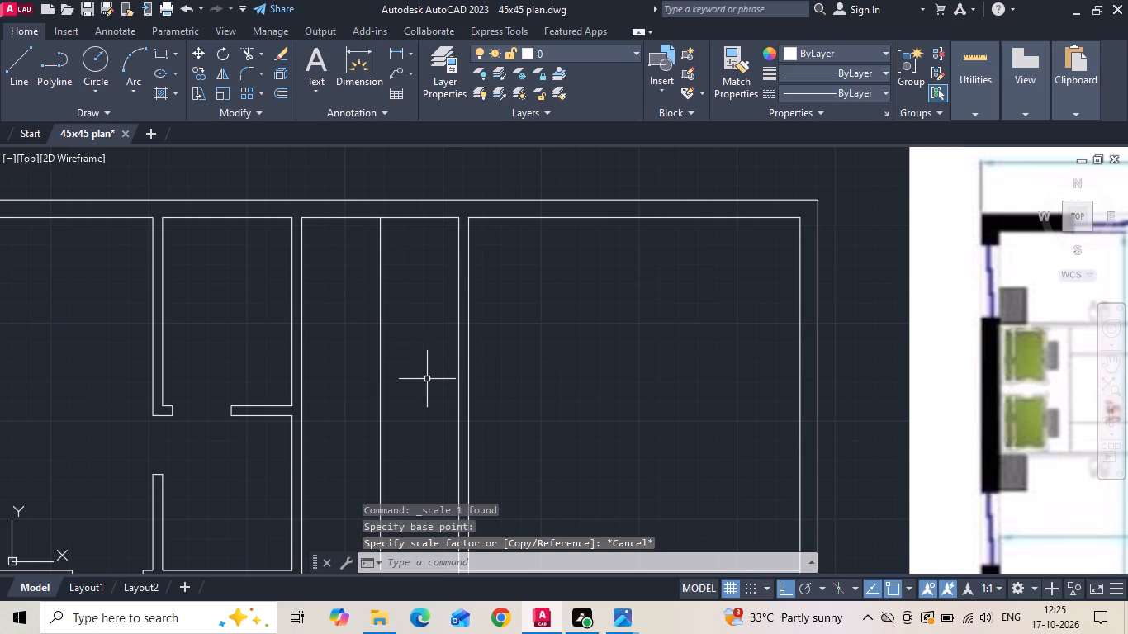
# Copy the staircase's upper inner wall line 3'4" down to mark the edge of the landing.
pyautogui.click(427, 211)
pyautogui.click(414, 236)
pyautogui.rightClick(414, 236)
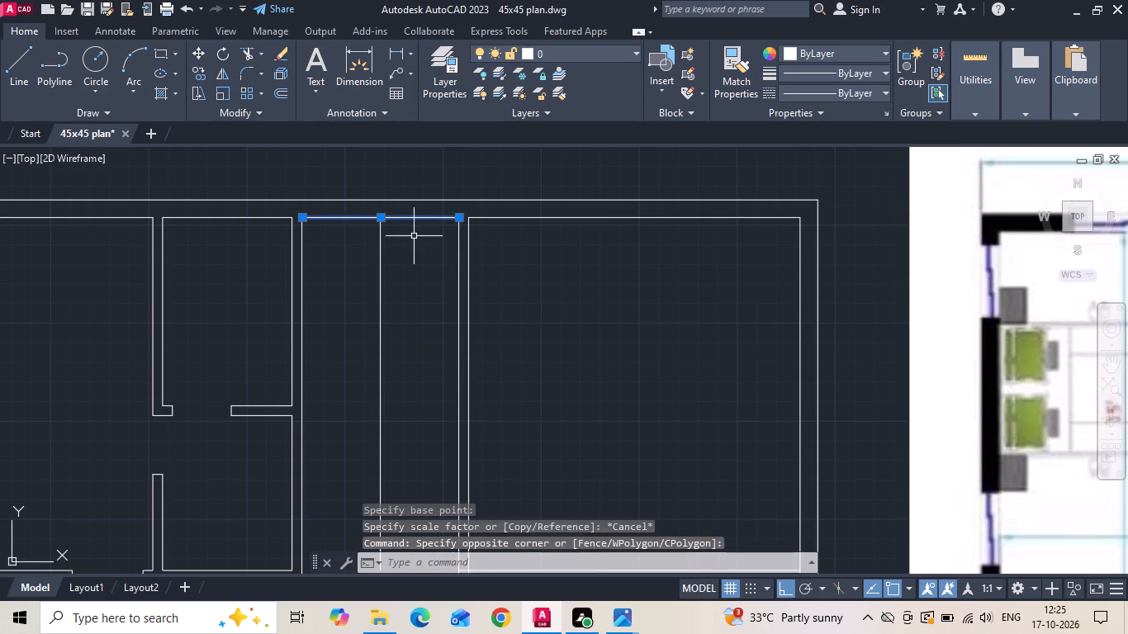
pyautogui.click(447, 310)
pyautogui.moveTo(431, 350); pyautogui.dragTo(431, 402)
pyautogui.write("3'4")
pyautogui.press('Return')
pyautogui.press('Escape')
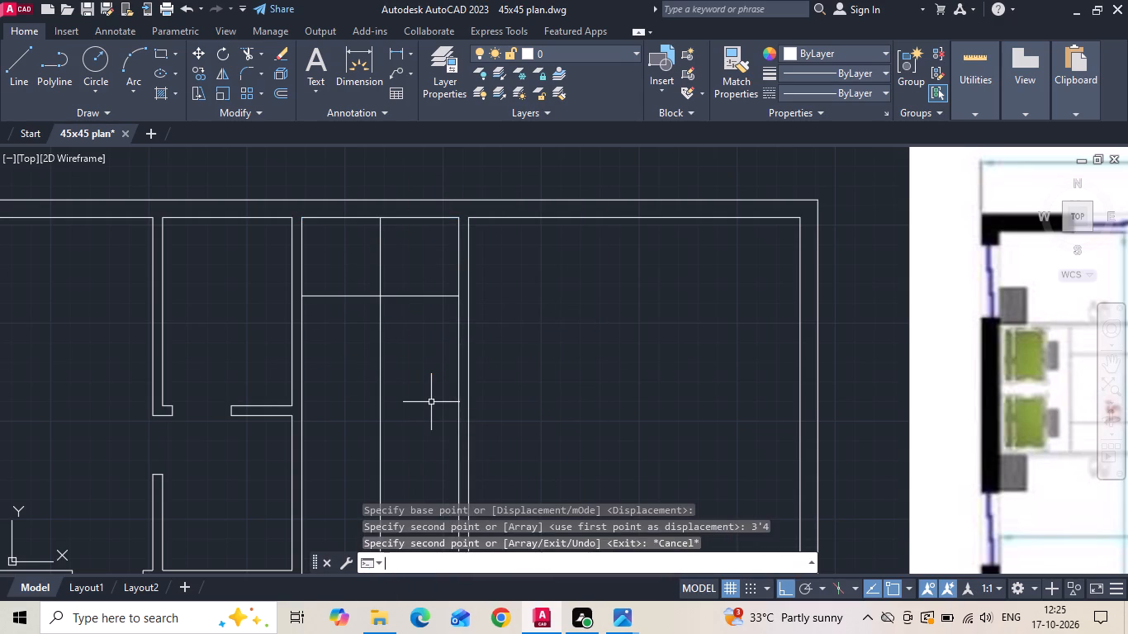
# Copy the landing edge line down the staircase at 10, 20, 30, 40, 50, 60, 70, 80 and 90 inches to form the treads.
pyautogui.scroll(-1, 419, 373)
pyautogui.moveTo(1011, 302); pyautogui.dragTo(434, 308, button='middle')
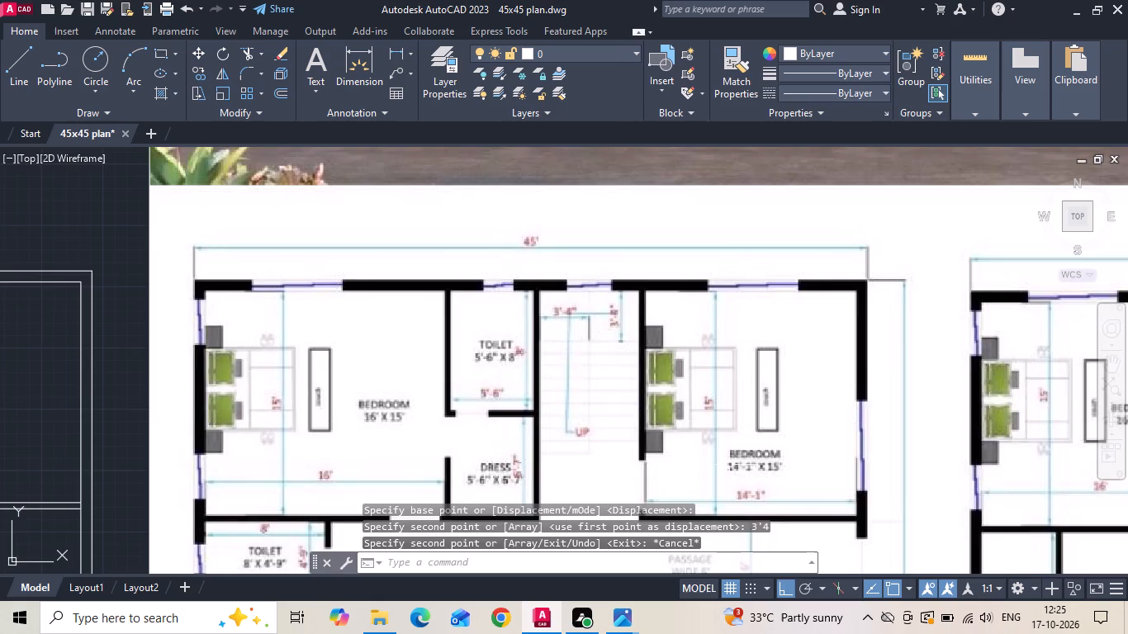
pyautogui.scroll(2, 589, 486)
pyautogui.scroll(-1, 550, 430)
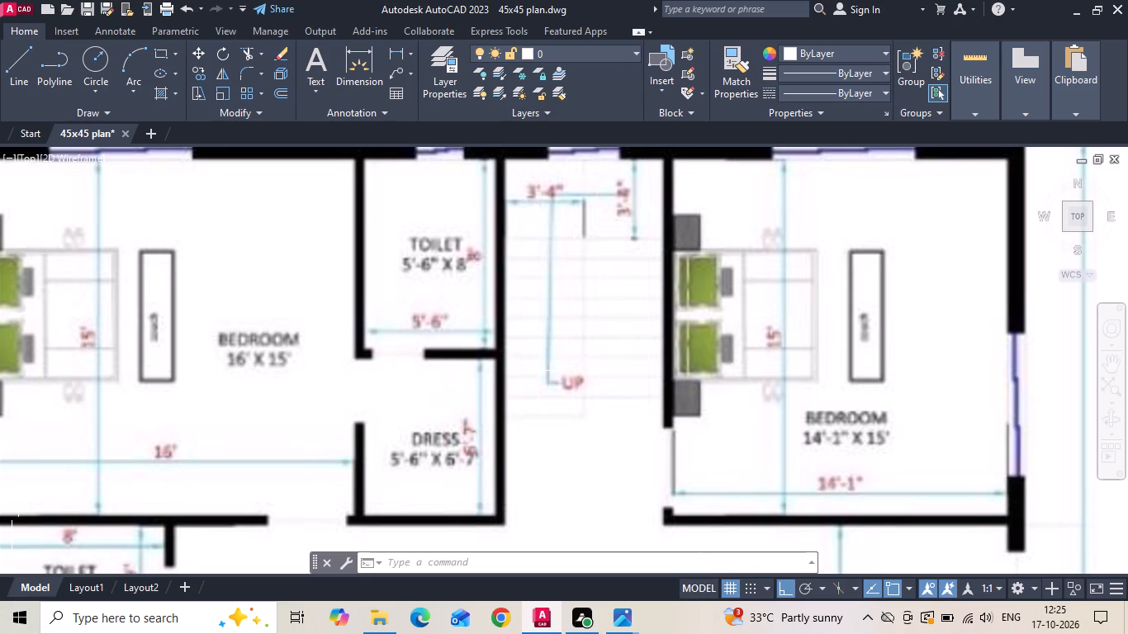
pyautogui.scroll(-3, 795, 373)
pyautogui.scroll(1, 495, 404)
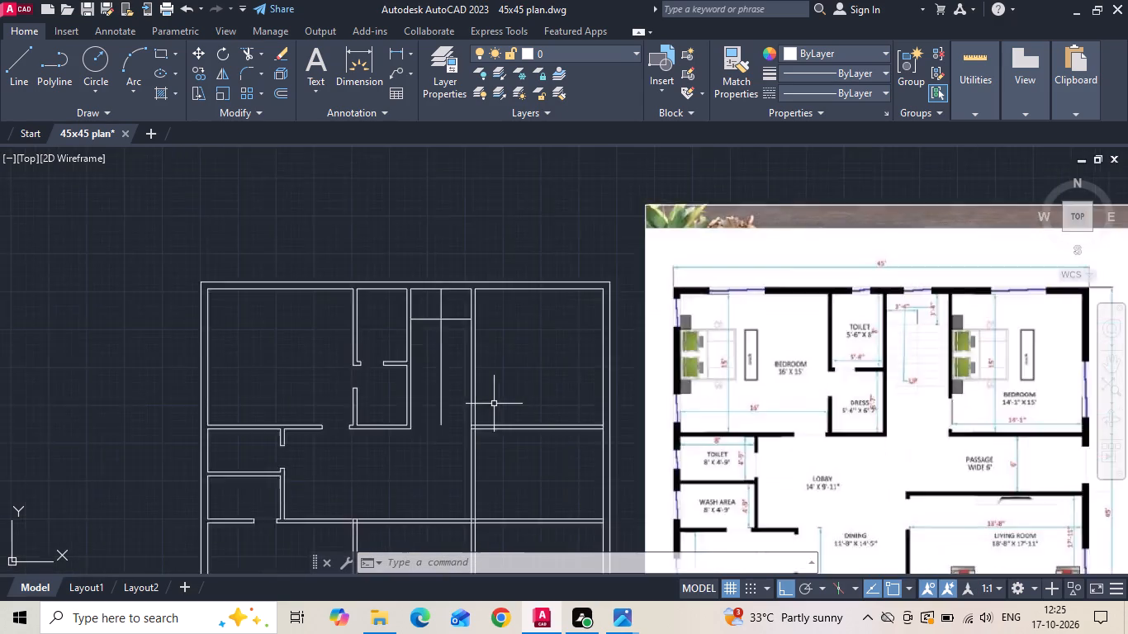
pyautogui.scroll(2, 493, 404)
pyautogui.moveTo(434, 200); pyautogui.dragTo(414, 305)
pyautogui.click(413, 308)
pyautogui.rightClick(412, 300)
pyautogui.moveTo(467, 310); pyautogui.dragTo(479, 310)
pyautogui.moveTo(685, 296); pyautogui.dragTo(680, 361)
pyautogui.write('10')
pyautogui.press('Return')
pyautogui.write('20')
pyautogui.press('Return')
pyautogui.write('30')
pyautogui.press('Return')
pyautogui.write('40')
pyautogui.press('Return')
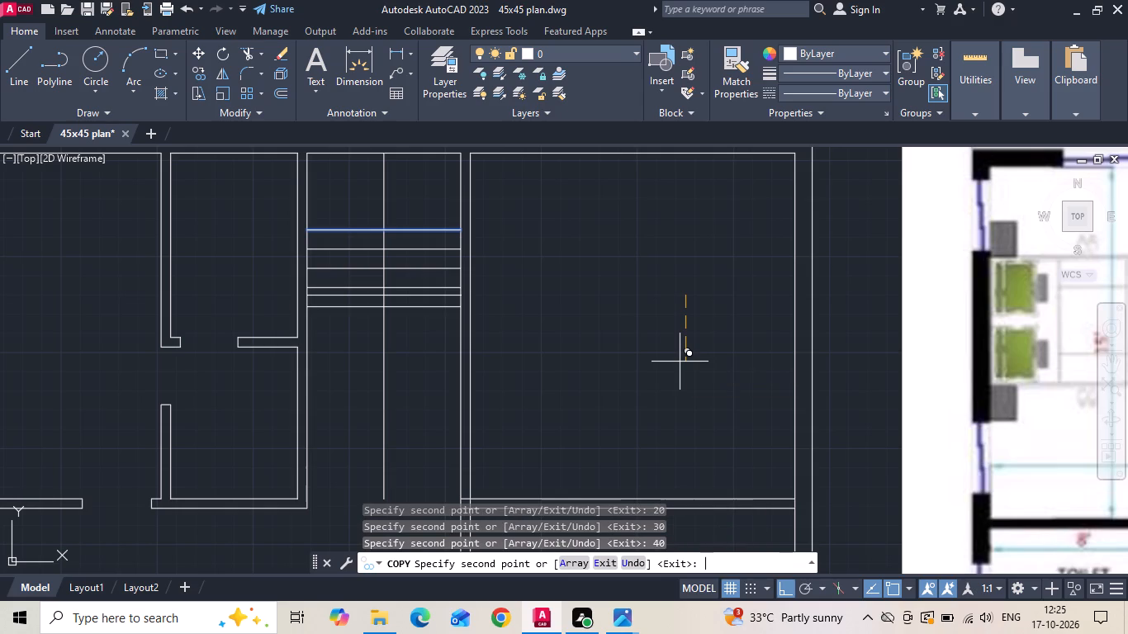
pyautogui.write('50')
pyautogui.press('Return')
pyautogui.write('60')
pyautogui.press('Return')
pyautogui.write('70')
pyautogui.press('Return')
pyautogui.write('80')
pyautogui.press('Return')
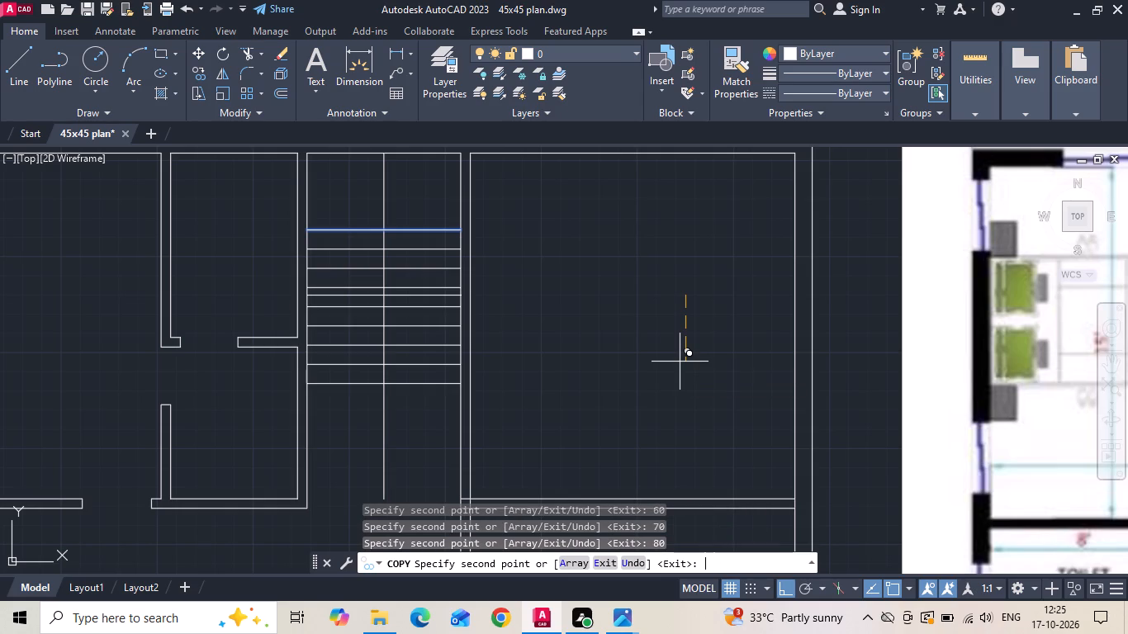
pyautogui.write('90')
pyautogui.press('Return')
pyautogui.press('Escape')
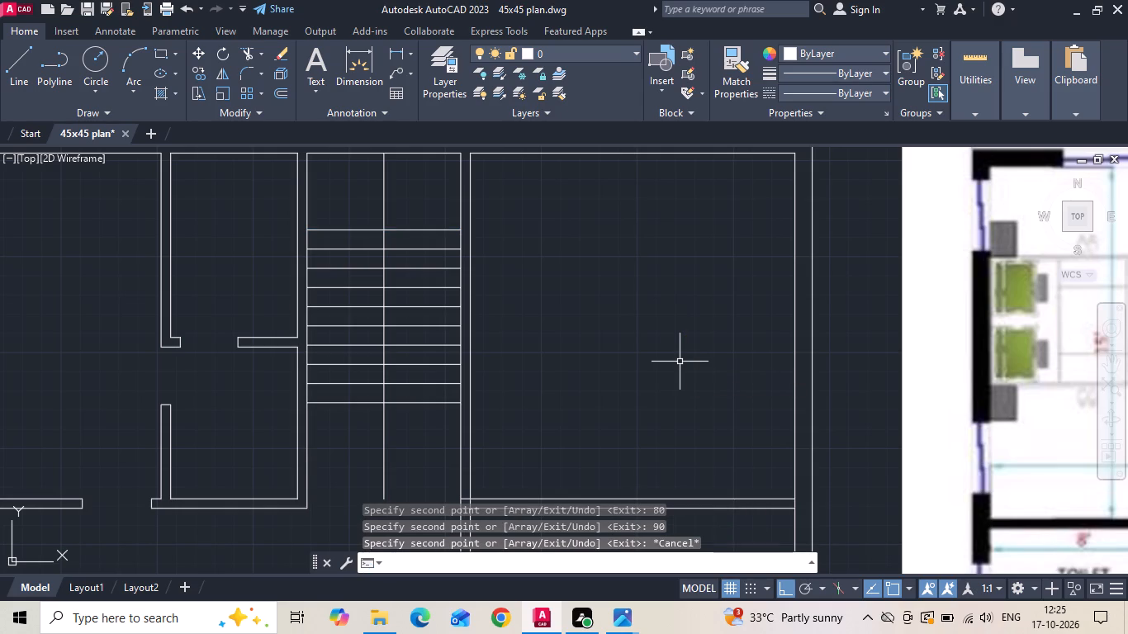
# Trim the staircase's centre line where it crosses the landing and where it extends below the last tread.
pyautogui.press('t')
pyautogui.press('r')
pyautogui.press('space')
pyautogui.press('space')
pyautogui.click(394, 183)
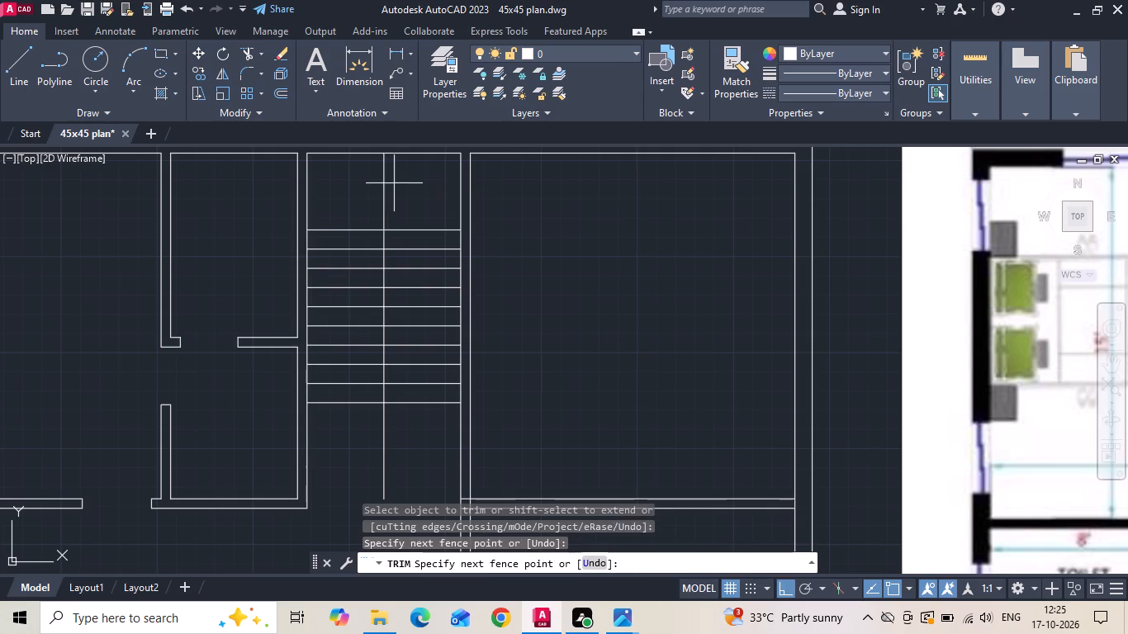
pyautogui.click(383, 182)
pyautogui.click(382, 182)
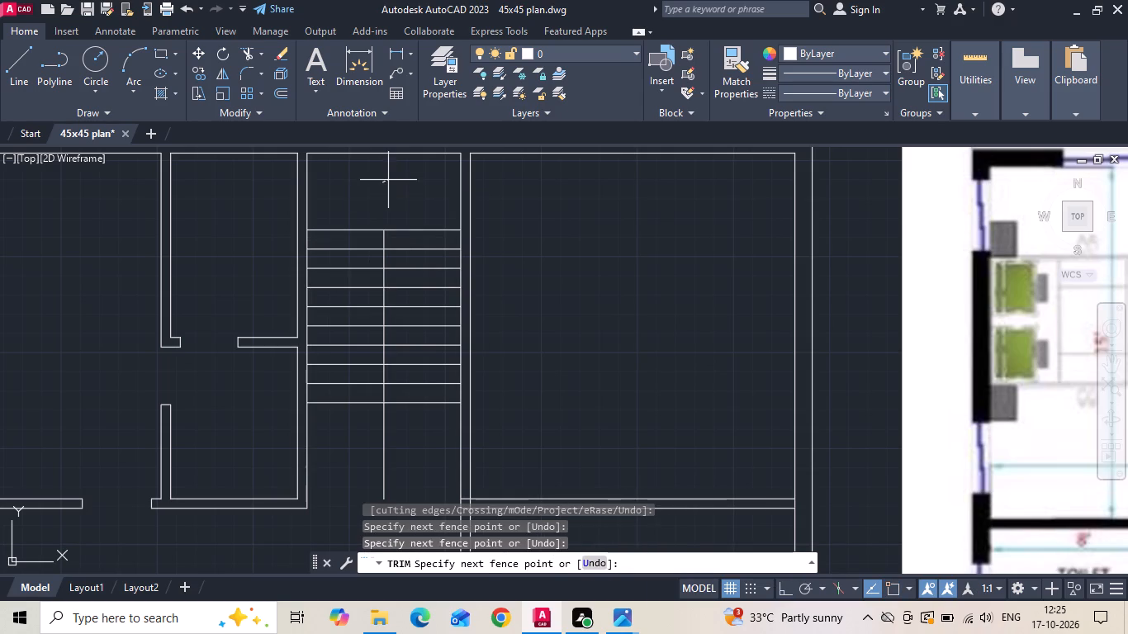
pyautogui.click(388, 180)
pyautogui.click(382, 420)
pyautogui.scroll(-2, 413, 340)
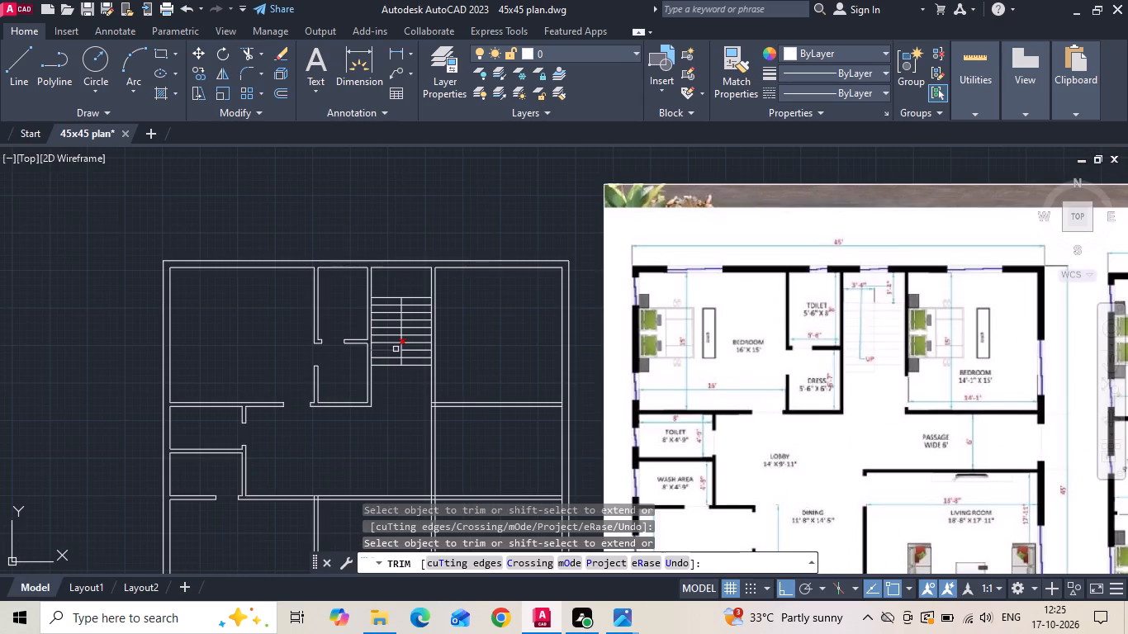
pyautogui.press('Escape')
# Offset the right bedroom's lower wall line 5" up, then offset that line 3' up to mark the door opening.
pyautogui.write('o')
pyautogui.press('space')
pyautogui.write('5')
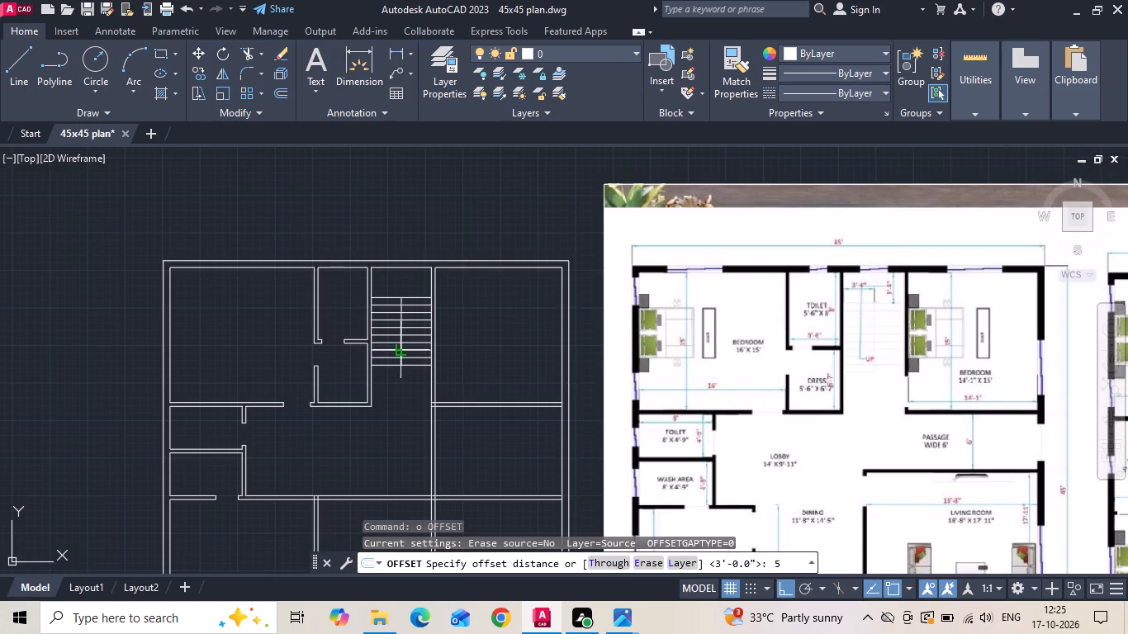
pyautogui.press('space')
pyautogui.scroll(2, 432, 429)
pyautogui.moveTo(447, 383); pyautogui.dragTo(448, 370)
pyautogui.click(457, 340)
pyautogui.press('Escape')
pyautogui.press('o')
pyautogui.press('space')
pyautogui.write("3'")
pyautogui.press('Return')
pyautogui.moveTo(450, 372); pyautogui.dragTo(452, 354)
pyautogui.click(466, 305)
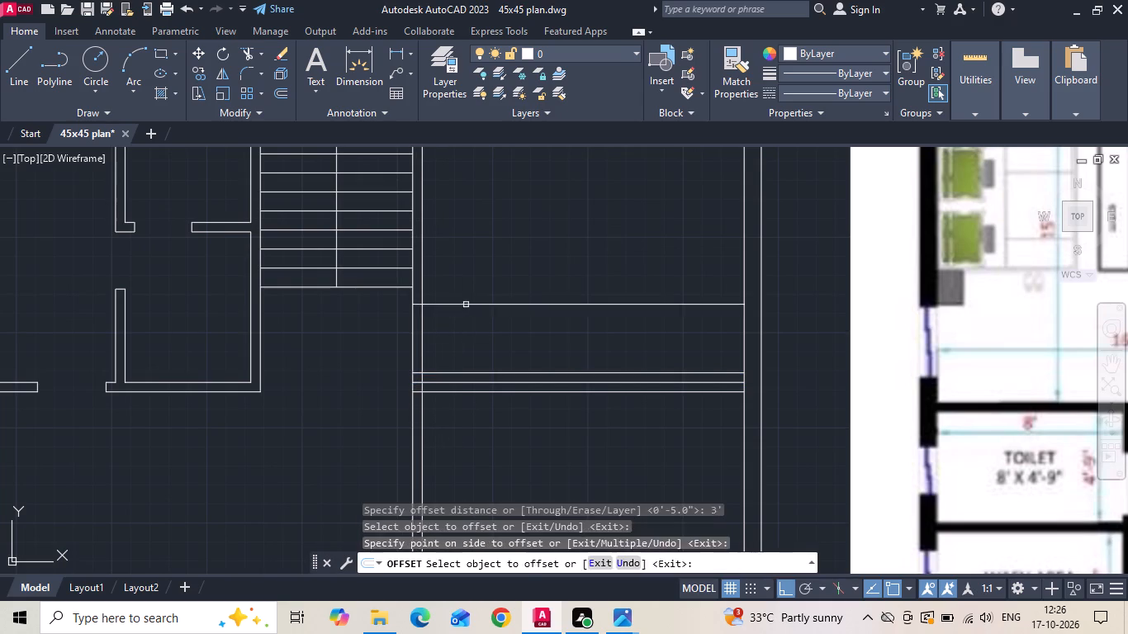
# Trim out the 3' door opening in the wall between staircase and right bedroom, and clean up the jambs and corner.
pyautogui.press('Escape')
pyautogui.press('t')
pyautogui.press('r')
pyautogui.press('space')
pyautogui.moveTo(391, 343); pyautogui.dragTo(525, 310)
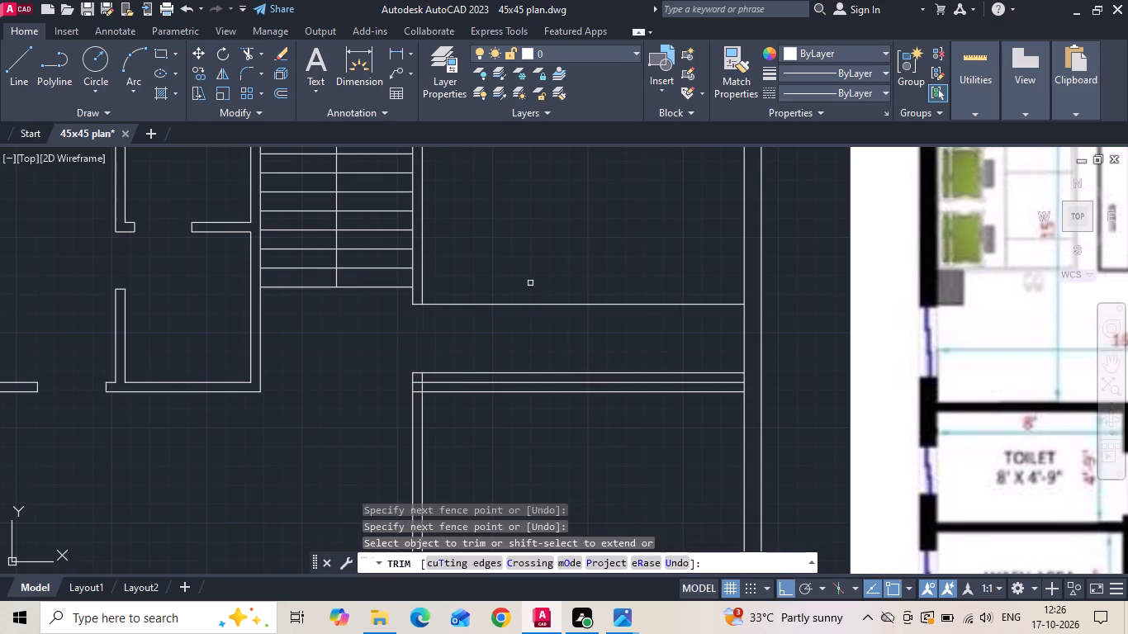
pyautogui.moveTo(530, 283); pyautogui.dragTo(524, 325)
pyautogui.click(467, 371)
pyautogui.scroll(2, 424, 390)
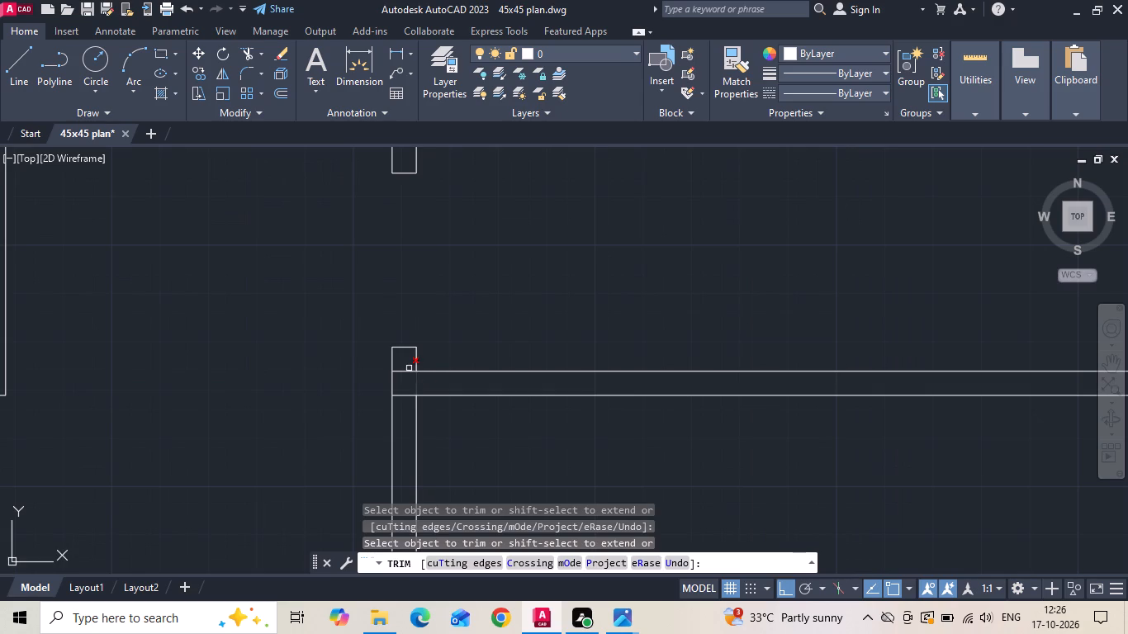
pyautogui.click(408, 367)
pyautogui.click(407, 382)
pyautogui.click(415, 386)
pyautogui.scroll(-5, 393, 389)
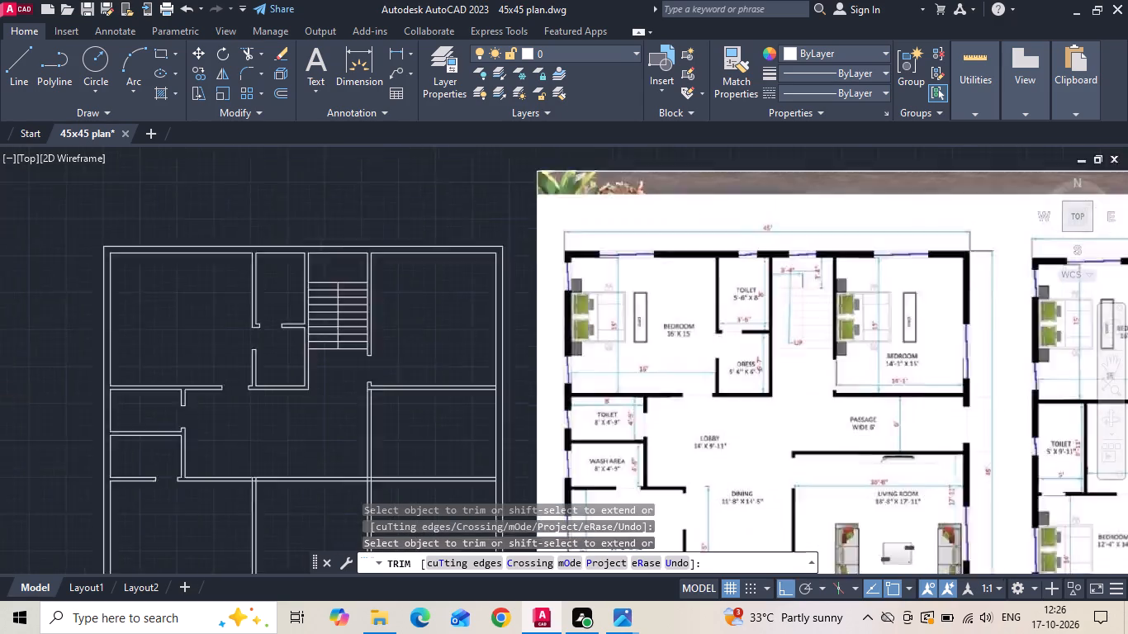
# Trim away the partition wall lines crossing the passage between the right bedroom's lower wall and the wall below it.
pyautogui.scroll(2, 321, 398)
pyautogui.moveTo(327, 403); pyautogui.dragTo(446, 419)
pyautogui.moveTo(442, 419); pyautogui.dragTo(441, 415, button='middle')
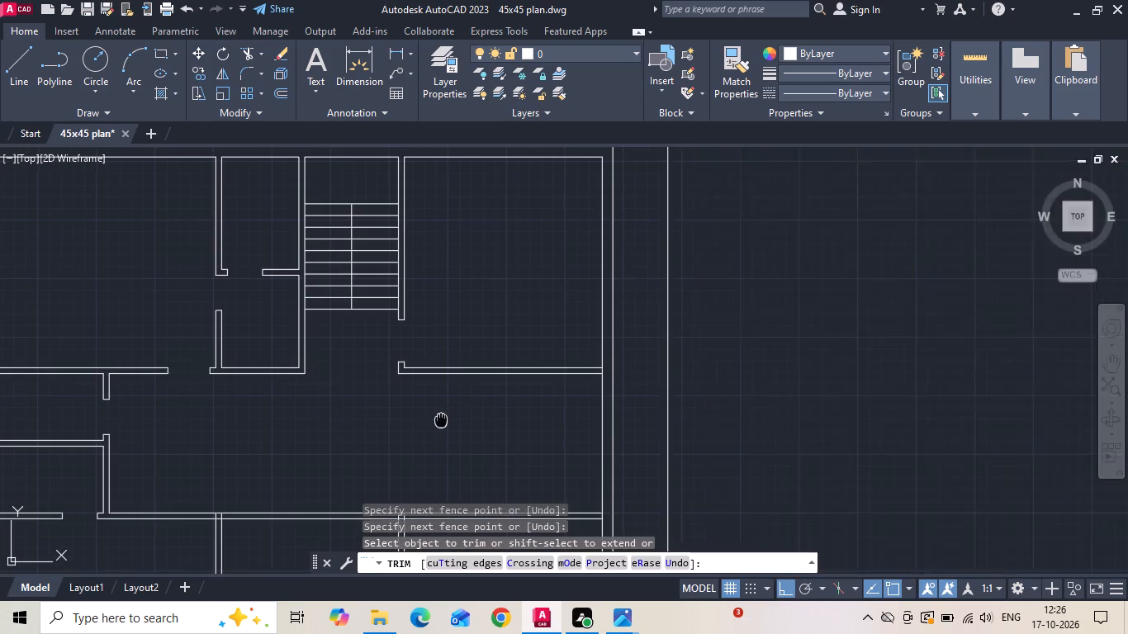
pyautogui.moveTo(441, 415); pyautogui.dragTo(474, 319, button='middle')
pyautogui.scroll(-1, 476, 315)
pyautogui.press('Escape')
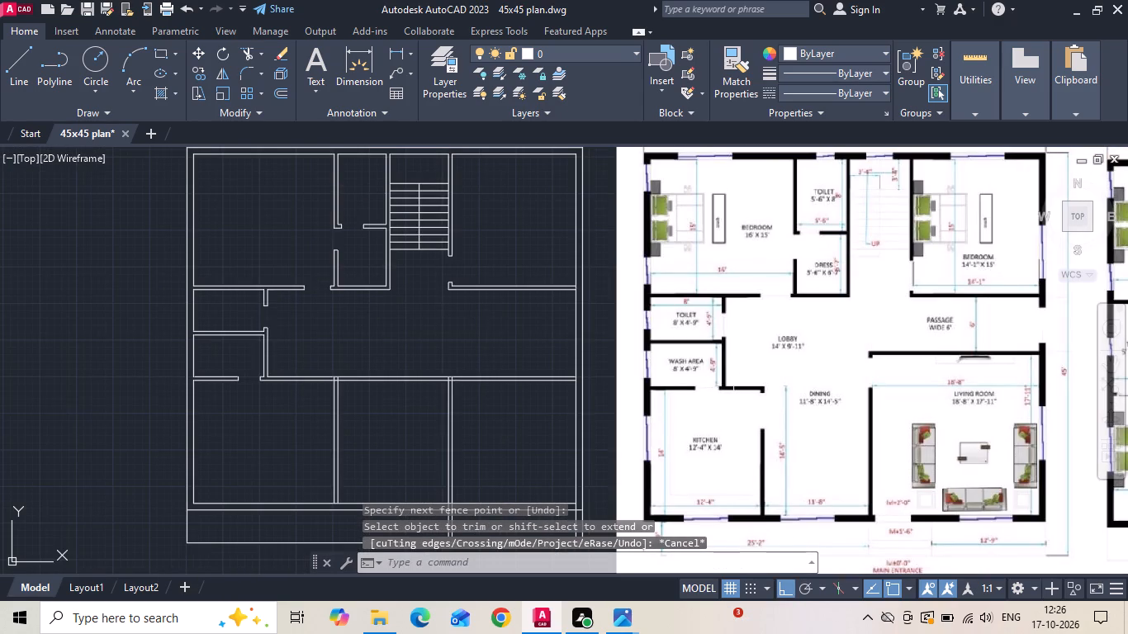
# Offset the kitchen's left inner wall line 12'4" into the room to mark the kitchen width.
pyautogui.scroll(1, 796, 484)
pyautogui.moveTo(787, 471); pyautogui.dragTo(808, 386, button='middle')
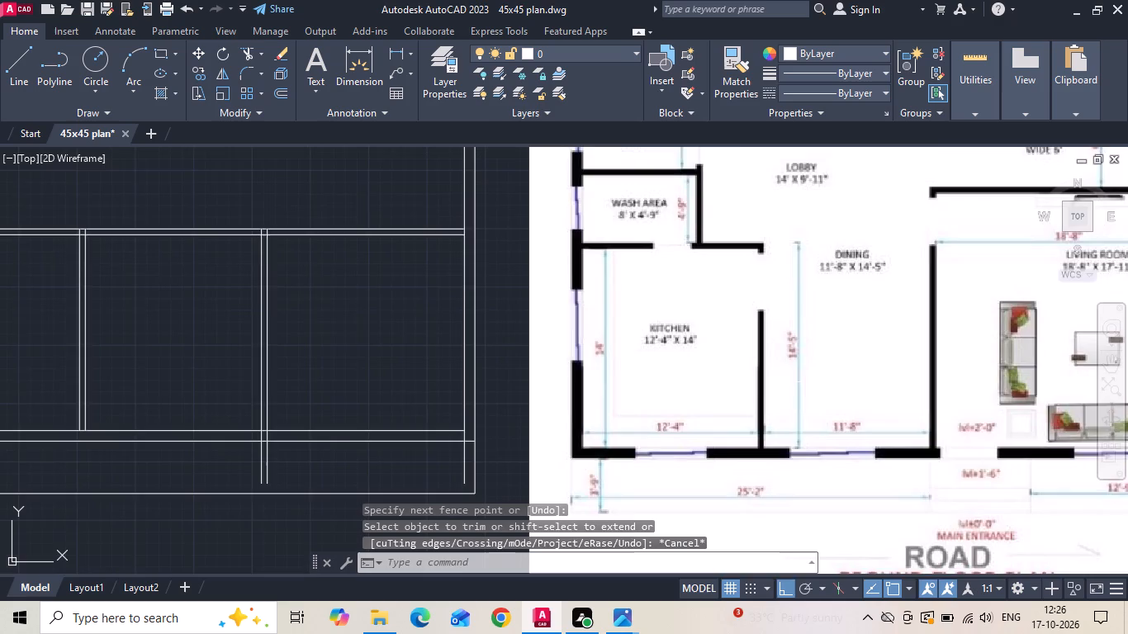
pyautogui.scroll(-1, 811, 383)
pyautogui.scroll(1, 249, 370)
pyautogui.write('o 12')
pyautogui.press("'")
pyautogui.write('4')
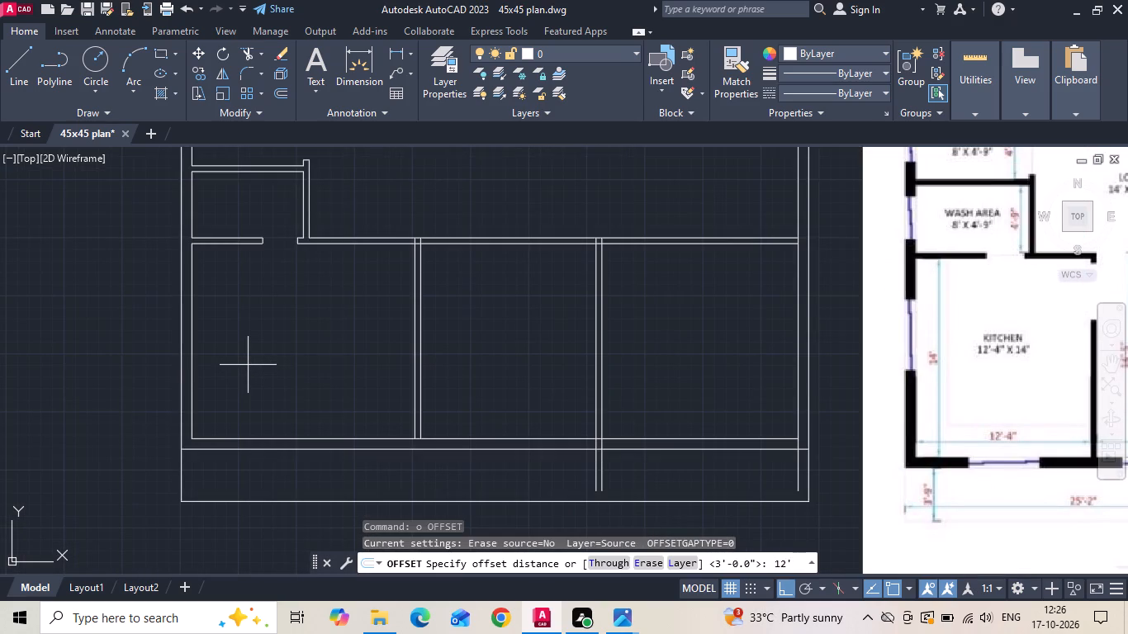
pyautogui.press('space')
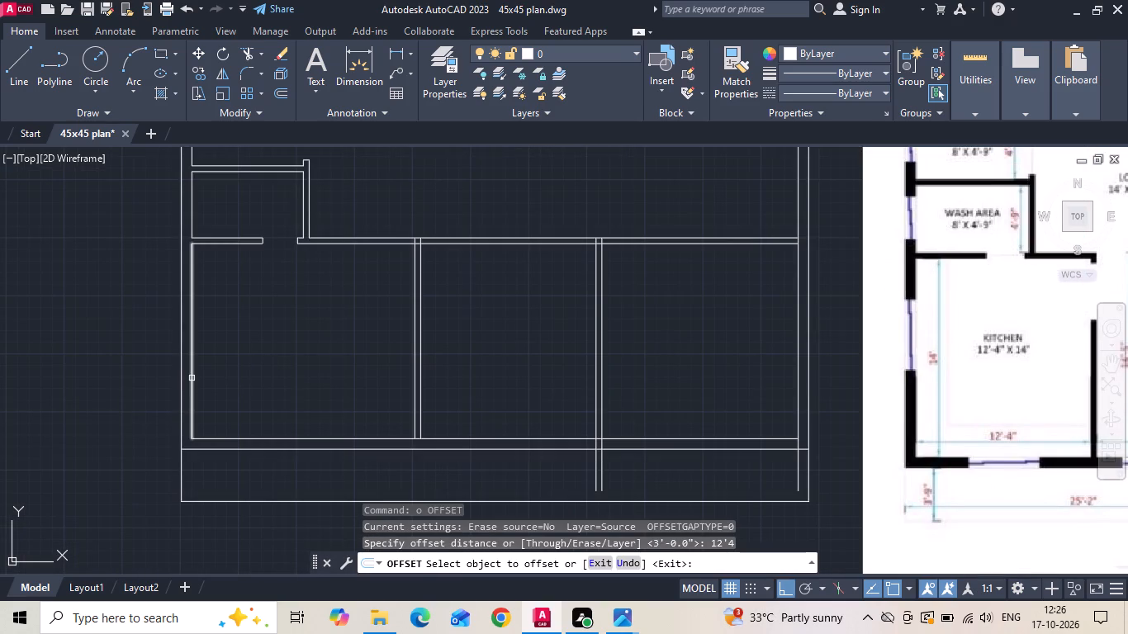
pyautogui.click(192, 378)
pyautogui.click(345, 348)
pyautogui.press('Escape')
# Move the kitchen's right partition wall lines onto the 12'4" guide line and delete the overlapping duplicate line.
pyautogui.scroll(2, 396, 277)
pyautogui.moveTo(486, 263); pyautogui.dragTo(448, 299)
pyautogui.click(398, 321)
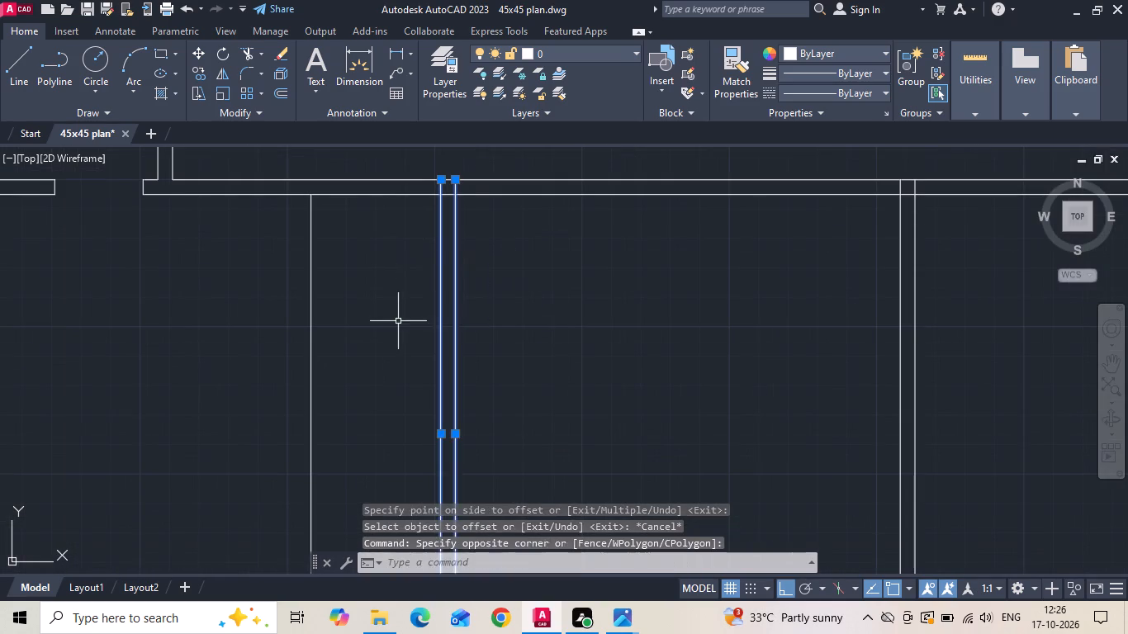
pyautogui.rightClick(396, 320)
pyautogui.click(406, 319)
pyautogui.scroll(3, 329, 175)
pyautogui.moveTo(334, 192); pyautogui.dragTo(342, 200, button='middle')
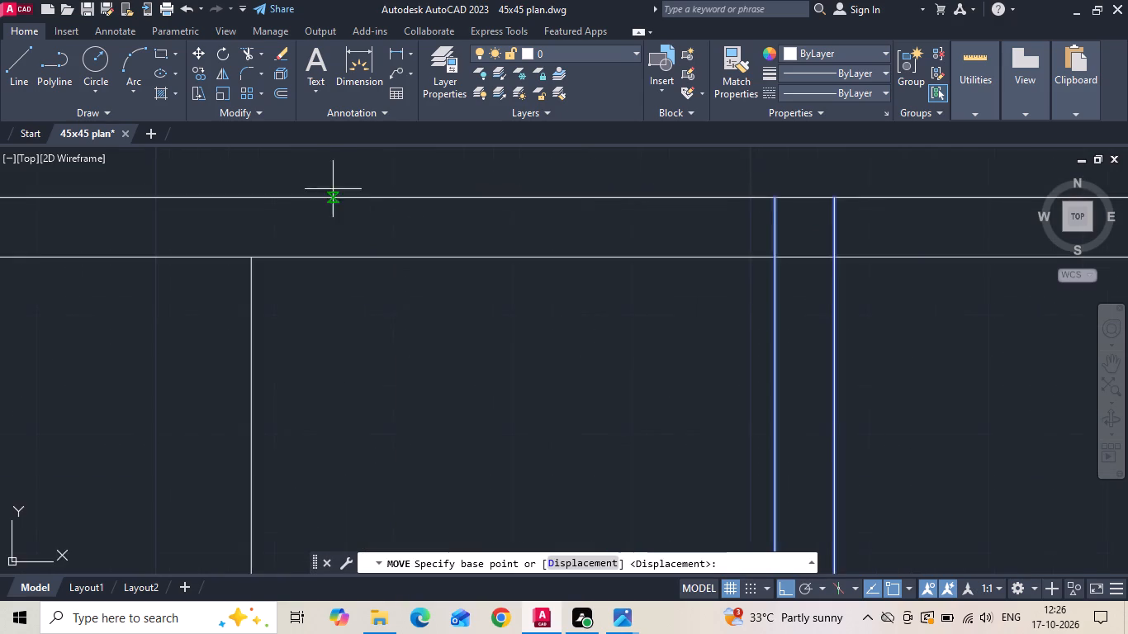
pyautogui.moveTo(342, 200); pyautogui.dragTo(358, 217, button='middle')
pyautogui.click(799, 284)
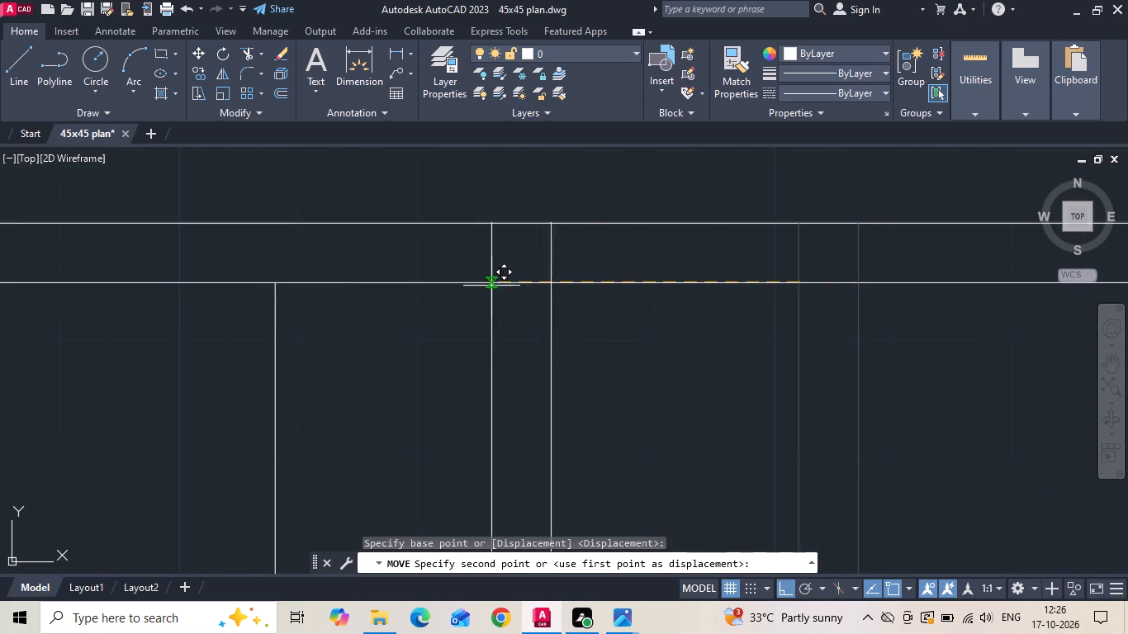
pyautogui.click(271, 282)
pyautogui.press('Escape')
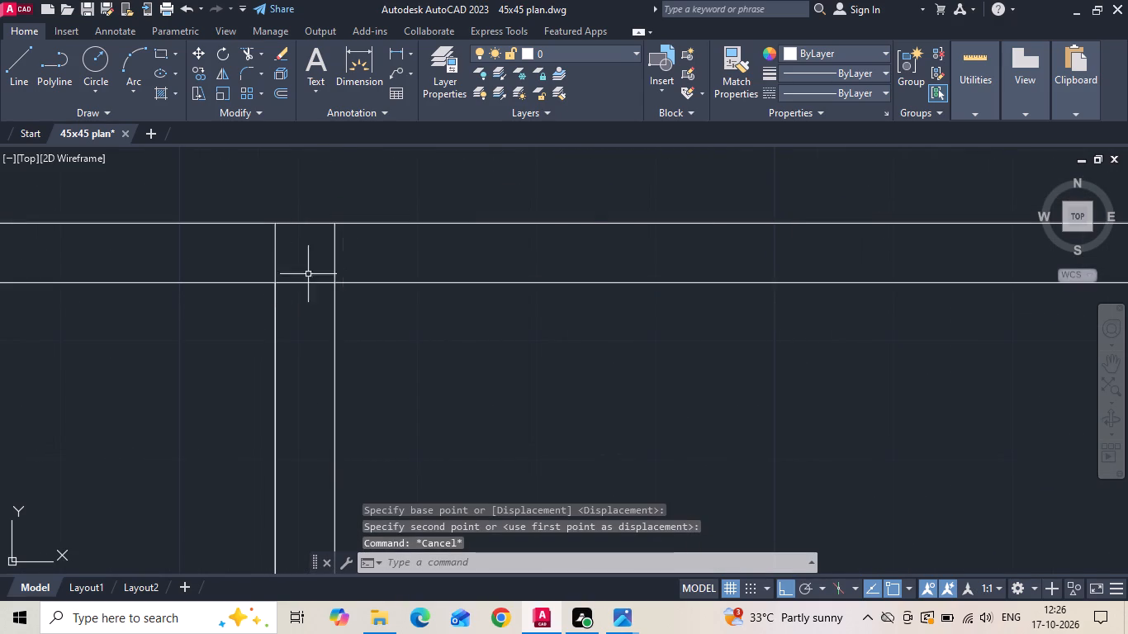
pyautogui.click(285, 260)
pyautogui.click(267, 258)
pyautogui.press('Delete')
pyautogui.scroll(-5, 308, 311)
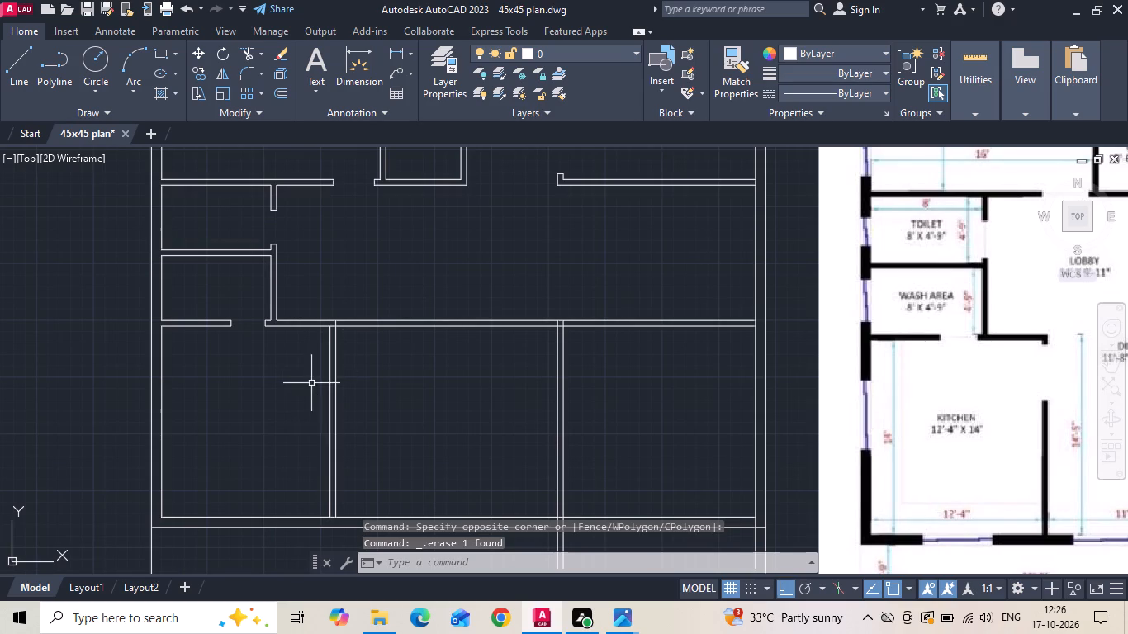
# Offset the dining-side line of the kitchen partition 11'8" to the right to mark the dining width.
pyautogui.moveTo(307, 382); pyautogui.dragTo(296, 349, button='middle')
pyautogui.moveTo(642, 426); pyautogui.dragTo(448, 364, button='middle')
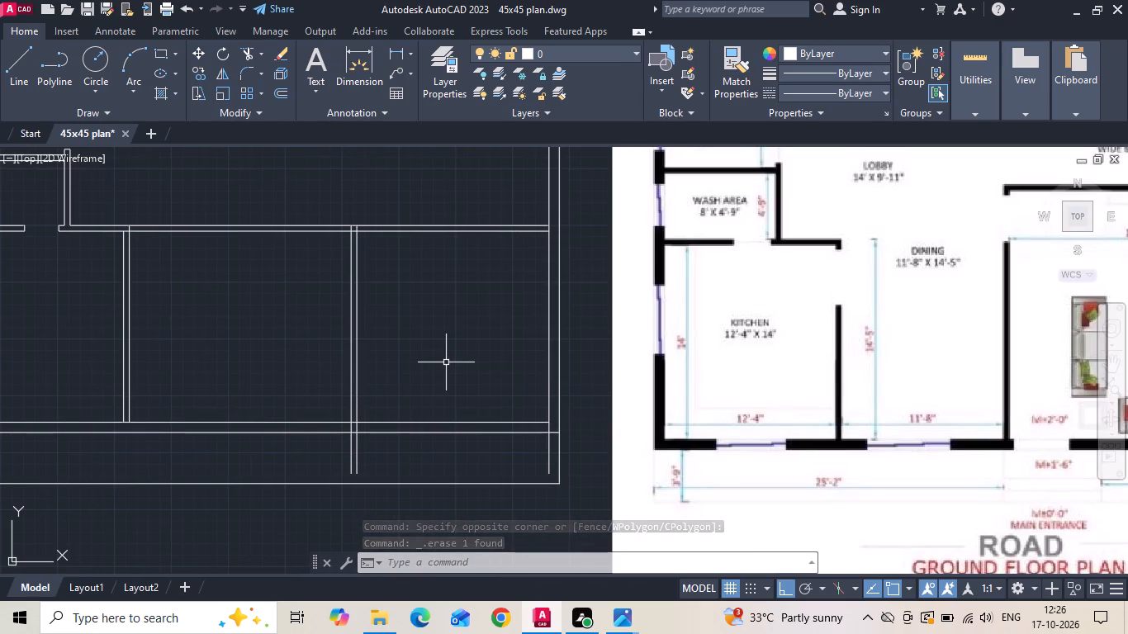
pyautogui.press('o')
pyautogui.press('space')
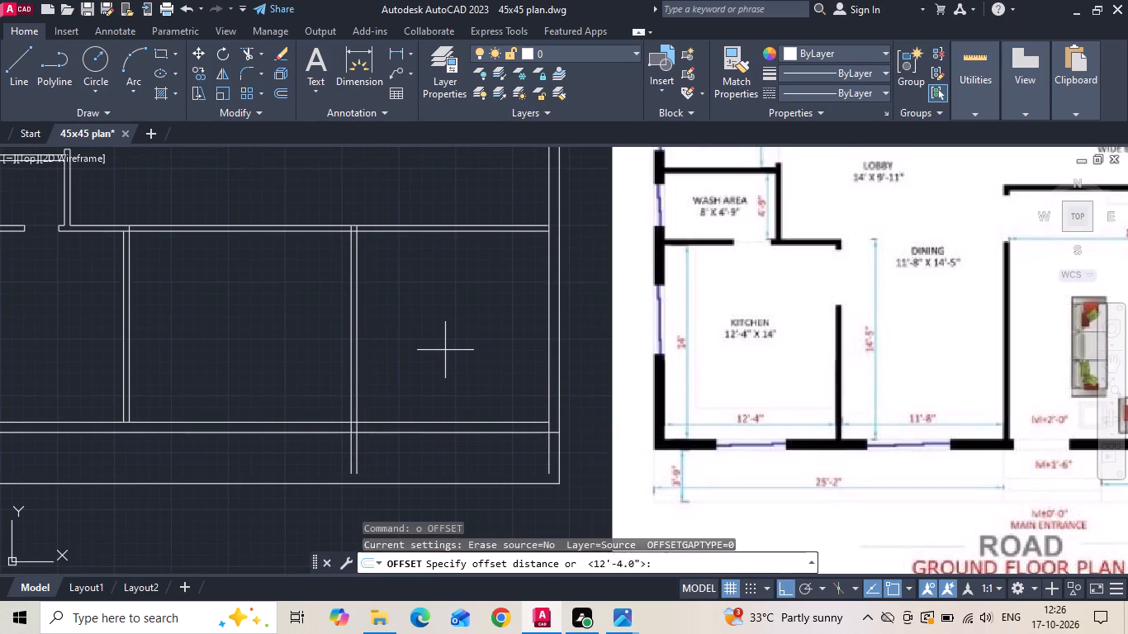
pyautogui.write('11')
pyautogui.press("'")
pyautogui.press('8')
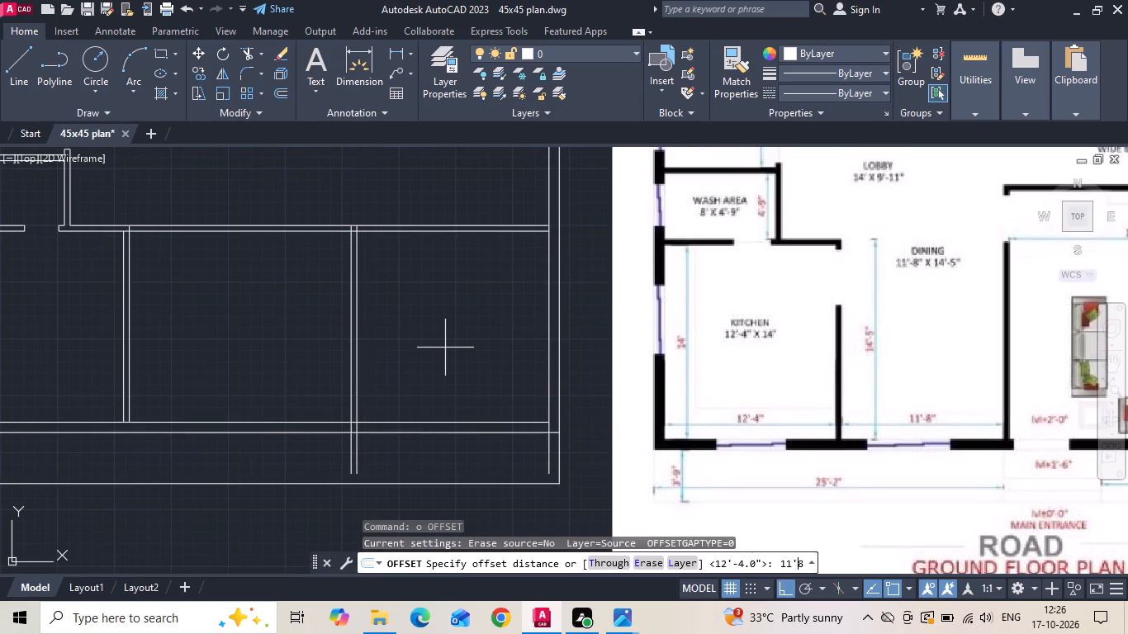
pyautogui.press('space')
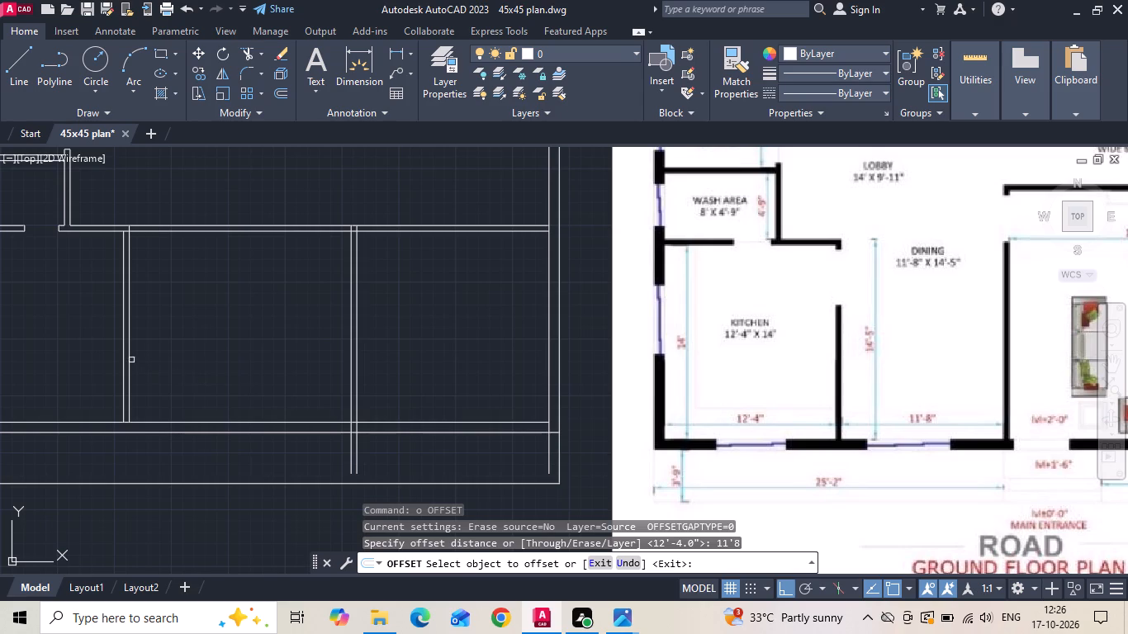
pyautogui.moveTo(128, 352); pyautogui.dragTo(140, 349)
pyautogui.click(230, 312)
pyautogui.press('Escape')
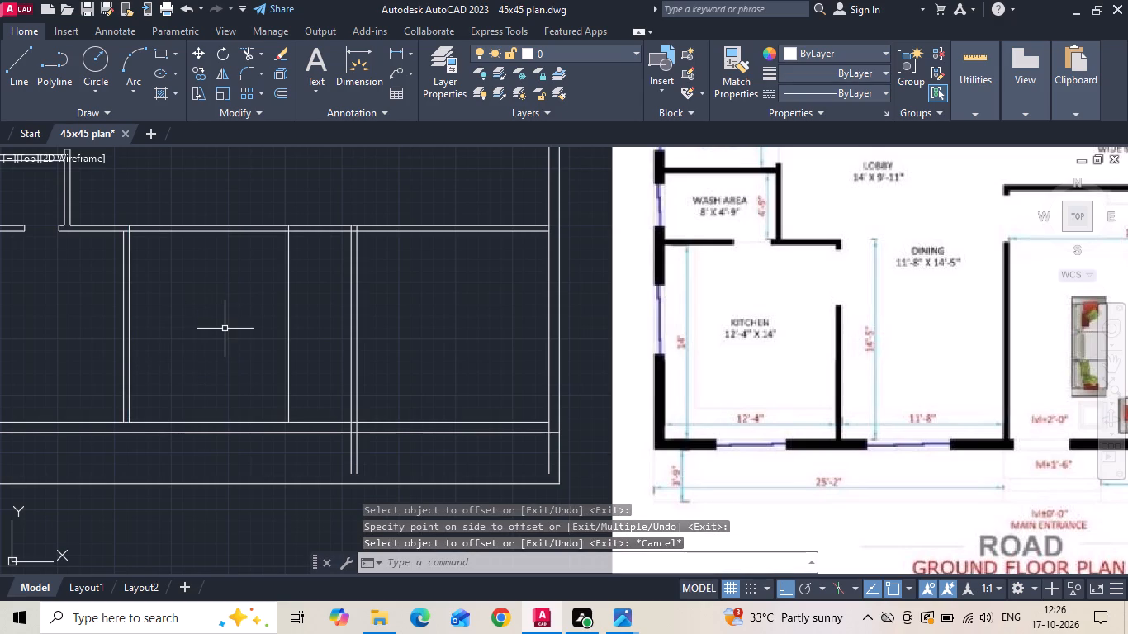
# Offset the dining width line 5" toward the living room to form the partition wall thickness.
pyautogui.write('o')
pyautogui.press('space')
pyautogui.write('5')
pyautogui.press('space')
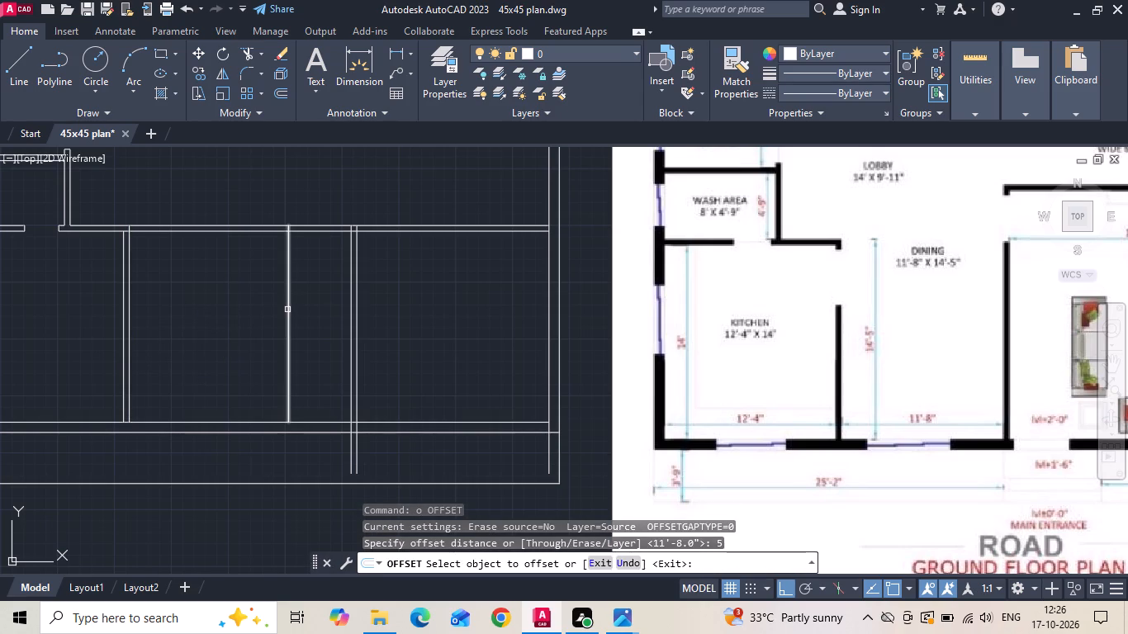
pyautogui.click(287, 310)
pyautogui.click(339, 296)
pyautogui.press('Escape')
# Delete the two old partition wall lines standing to the right of the new dining and living room wall.
pyautogui.scroll(-1, 374, 350)
pyautogui.click(385, 343)
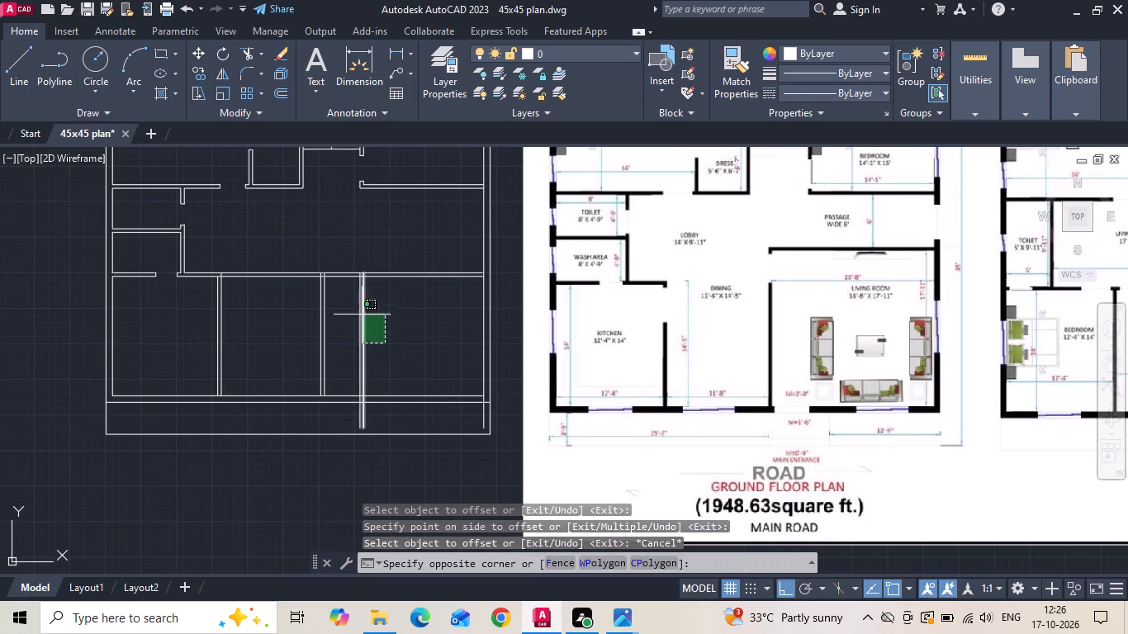
pyautogui.click(352, 296)
pyautogui.press('Delete')
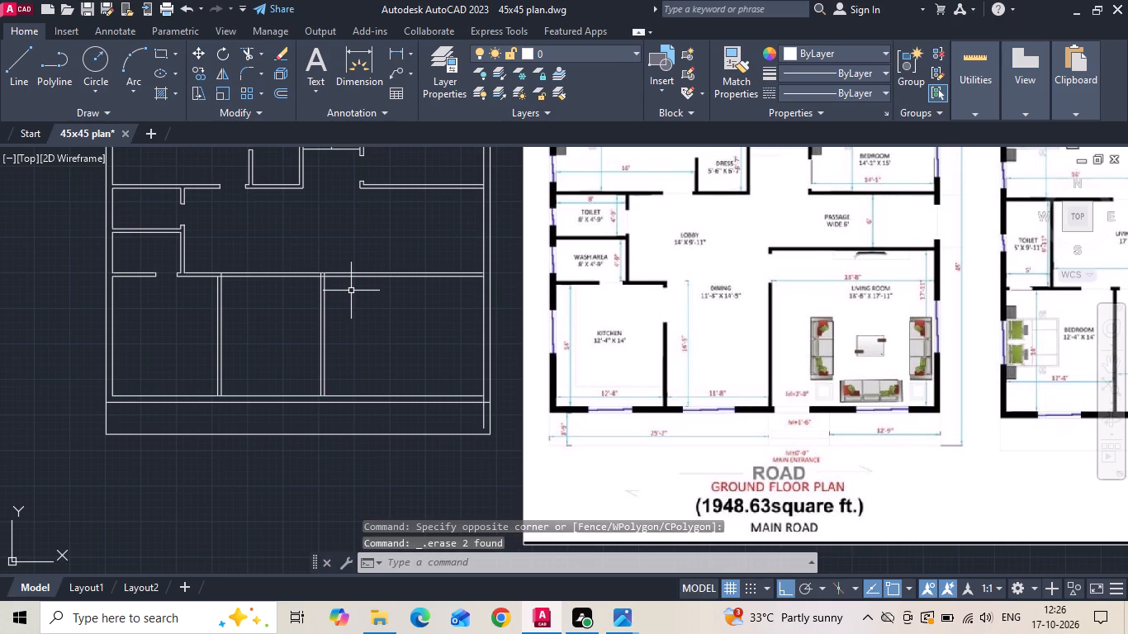
# Offset the lower line of the wall above the kitchen and dining 5" down to mark the kitchen door's upper jamb.
pyautogui.scroll(1, 177, 298)
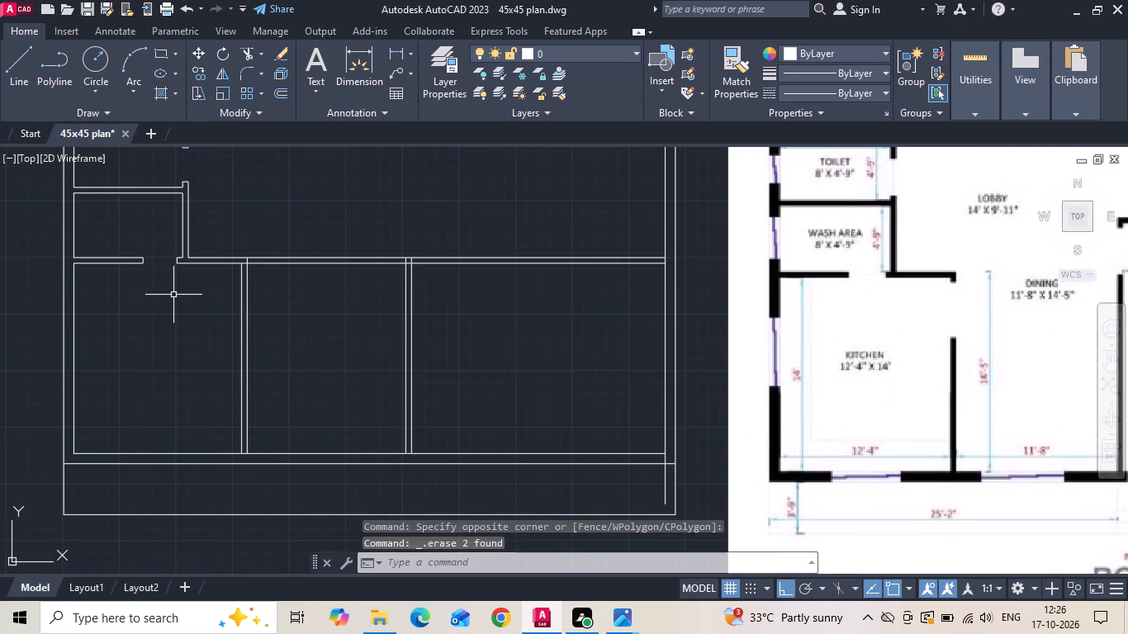
pyautogui.press('o')
pyautogui.press('space')
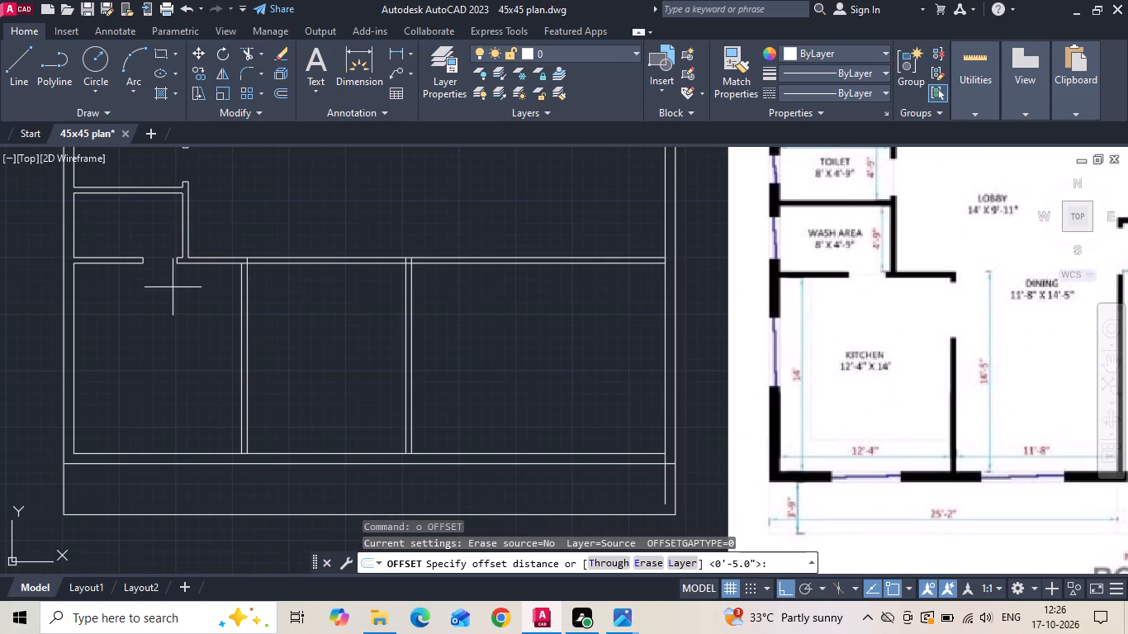
pyautogui.write('5')
pyautogui.press('space')
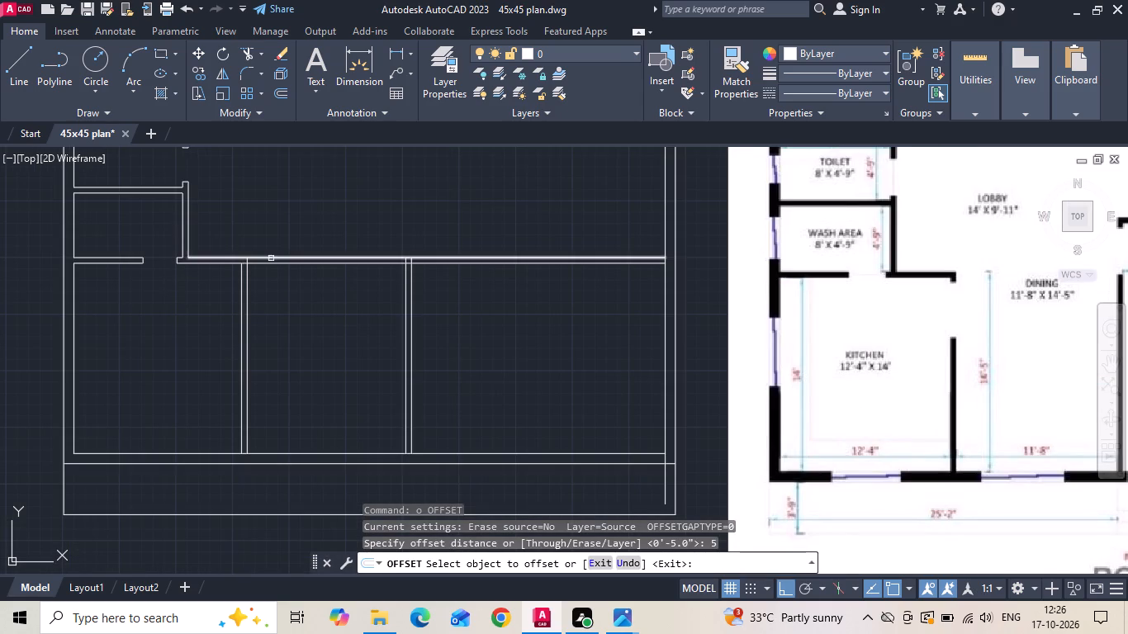
pyautogui.click(268, 262)
pyautogui.click(259, 312)
pyautogui.press('Escape')
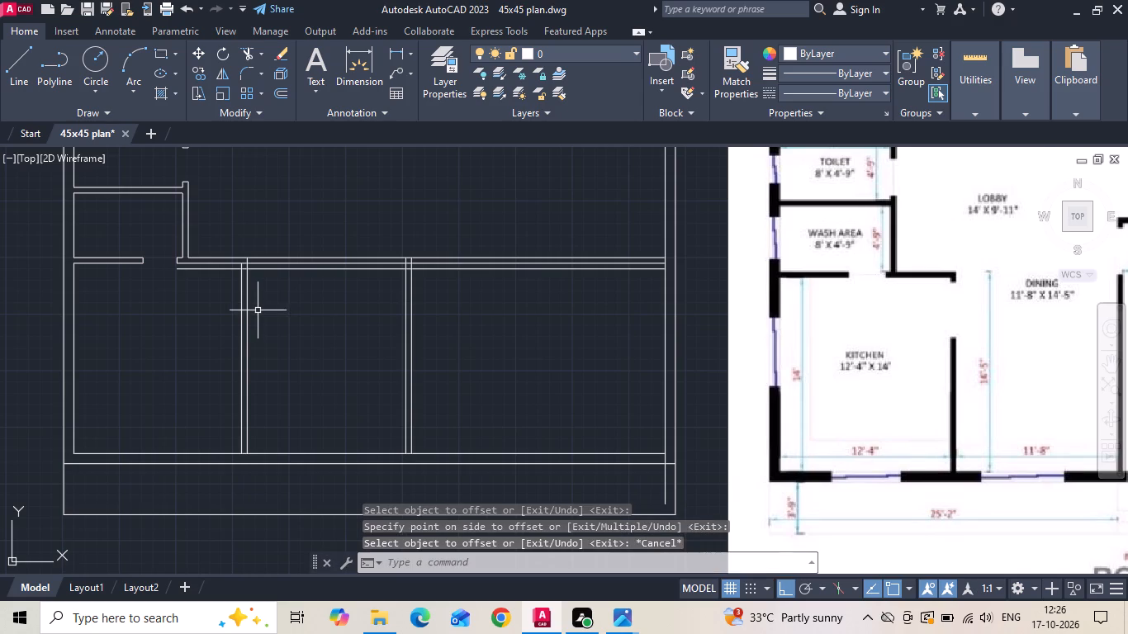
# Offset the kitchen door's upper jamb line 4' down to mark the other end of the opening.
pyautogui.scroll(-1, 459, 452)
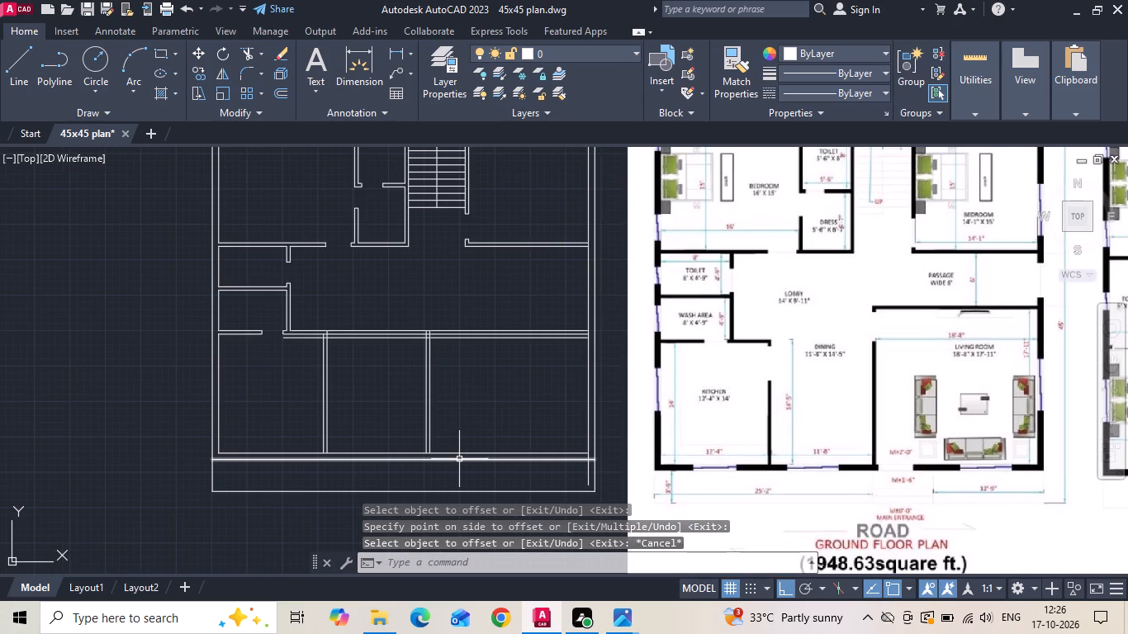
pyautogui.scroll(1, 375, 362)
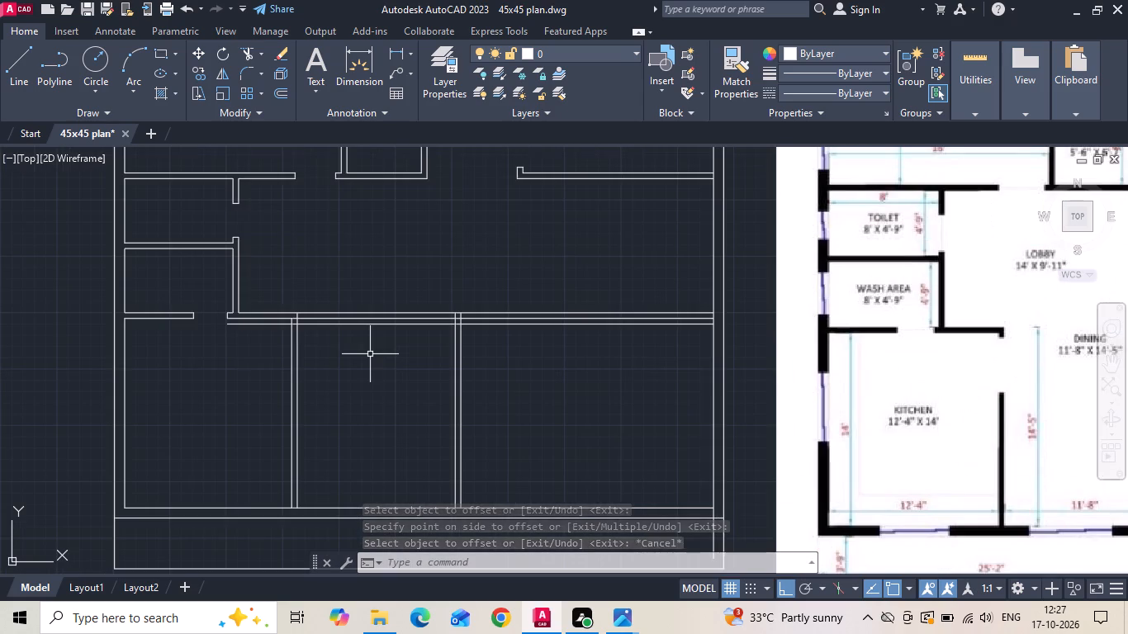
pyautogui.write('o')
pyautogui.press('space')
pyautogui.press('4')
pyautogui.press("'")
pyautogui.press('Return')
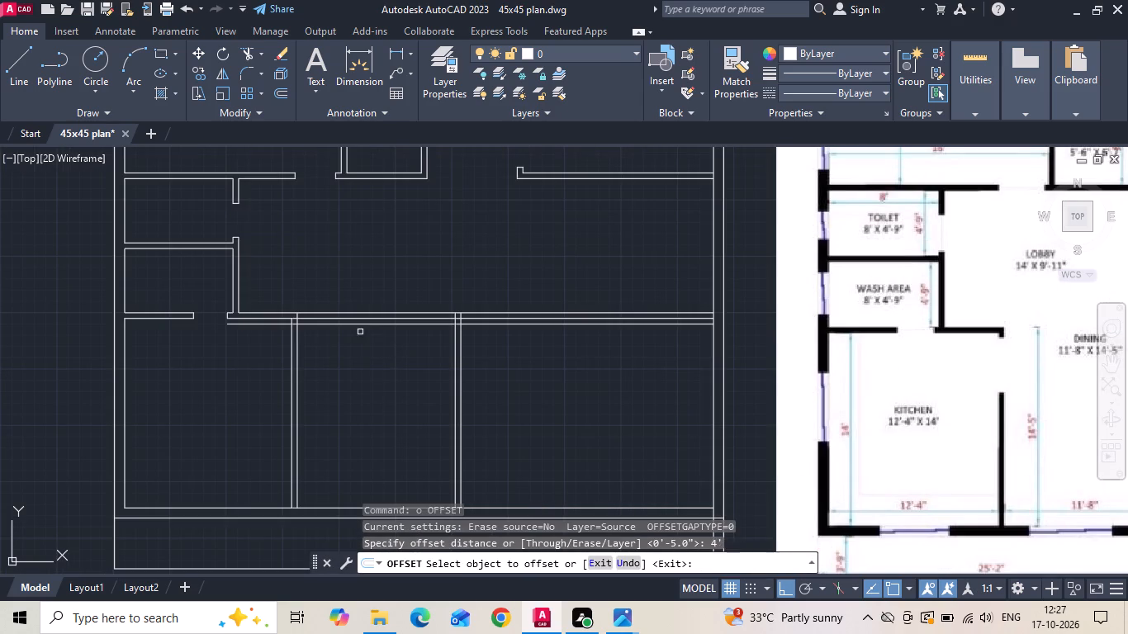
pyautogui.moveTo(325, 324); pyautogui.dragTo(316, 376)
pyautogui.click(313, 391)
pyautogui.scroll(2, 301, 376)
pyautogui.press('Escape')
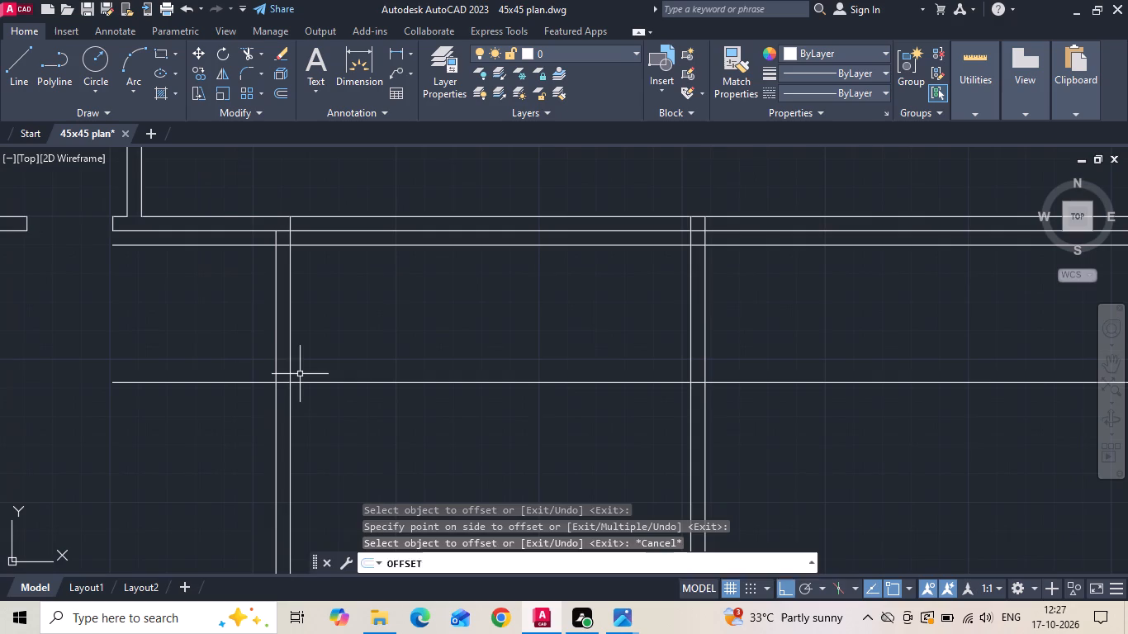
# Trim the kitchen door's jamb lines back to the wall and cut away the wall between them to form the opening.
pyautogui.press('t')
pyautogui.press('r')
pyautogui.press('space')
pyautogui.press('space')
pyautogui.moveTo(259, 234); pyautogui.dragTo(256, 265)
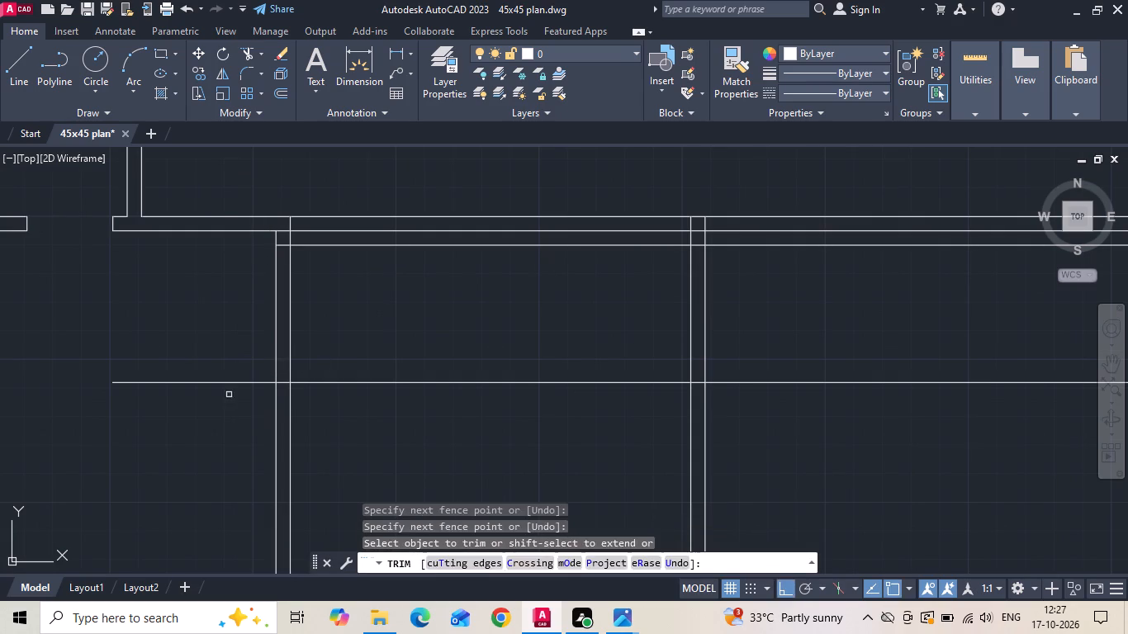
pyautogui.click(220, 419)
pyautogui.click(231, 353)
pyautogui.moveTo(229, 352); pyautogui.dragTo(332, 348)
pyautogui.moveTo(333, 350); pyautogui.dragTo(344, 428)
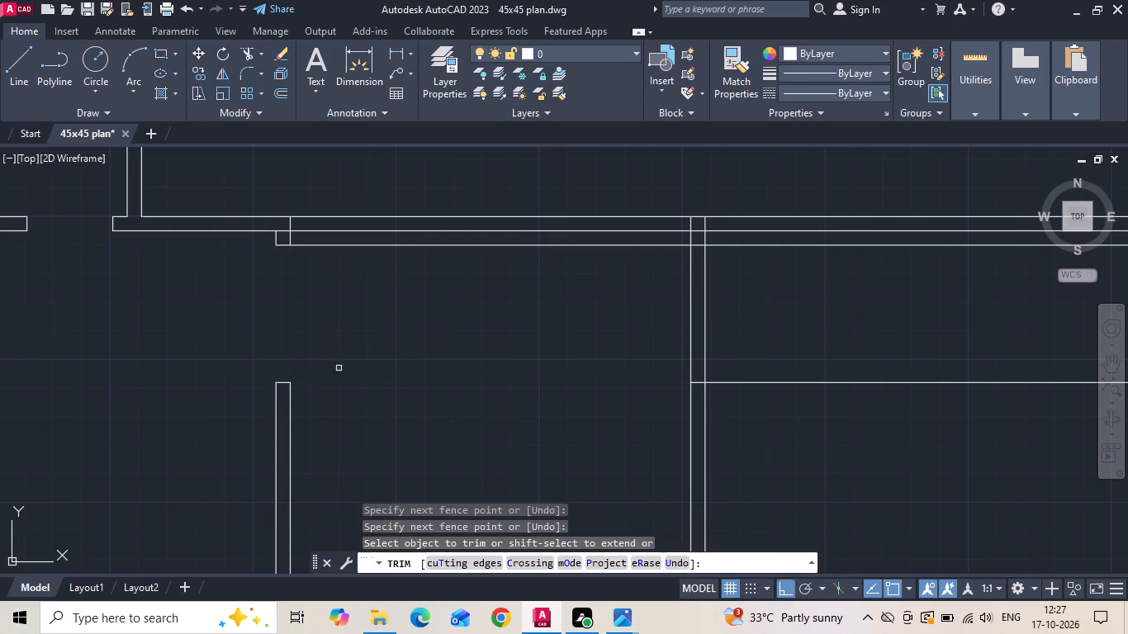
# Trim the horizontal lines crossing the dining area and clean up the wall corner above the kitchen door.
pyautogui.moveTo(348, 275); pyautogui.dragTo(363, 190)
pyautogui.scroll(1, 303, 200)
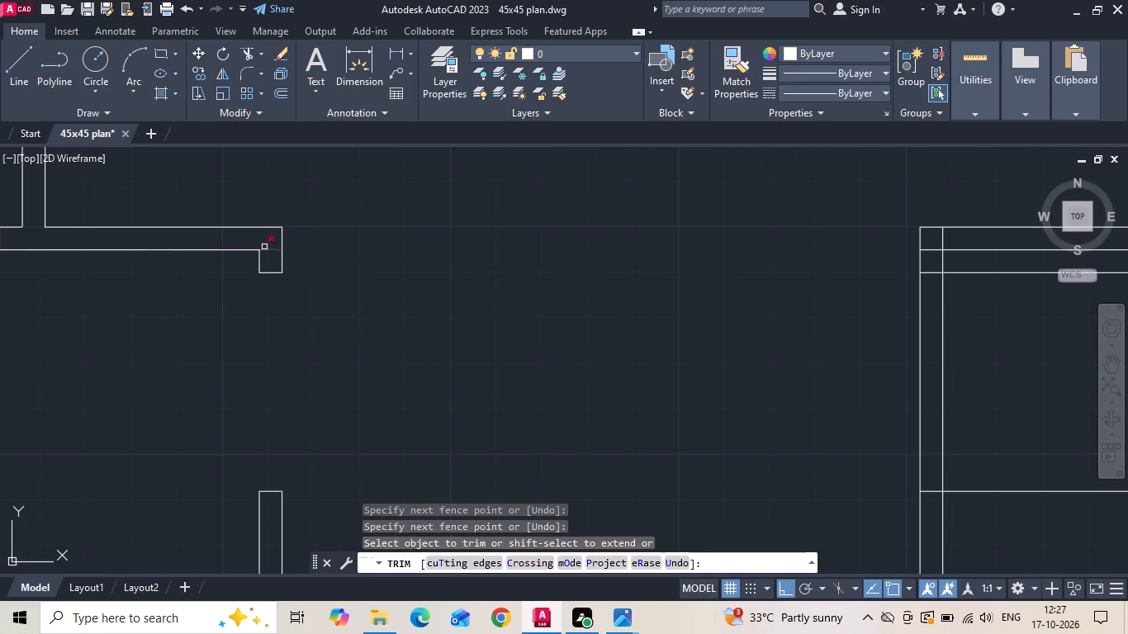
pyautogui.click(264, 251)
pyautogui.scroll(-4, 384, 355)
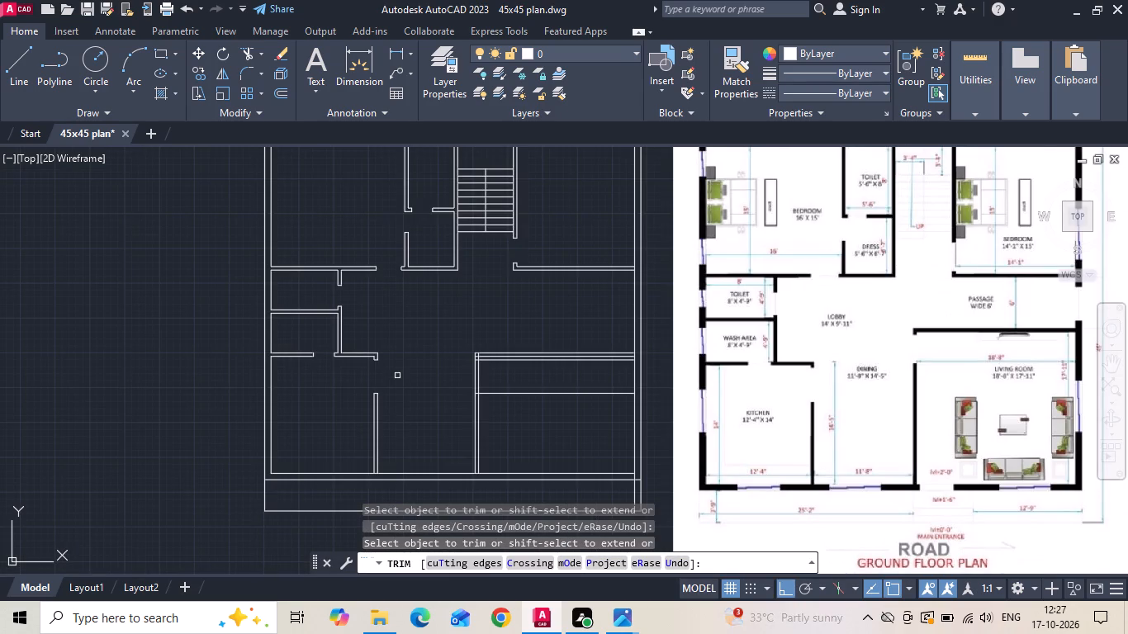
pyautogui.press('Escape')
# Trim the front wall's inner line where the kitchen and living room partition walls meet it.
pyautogui.scroll(1, 1127, 390)
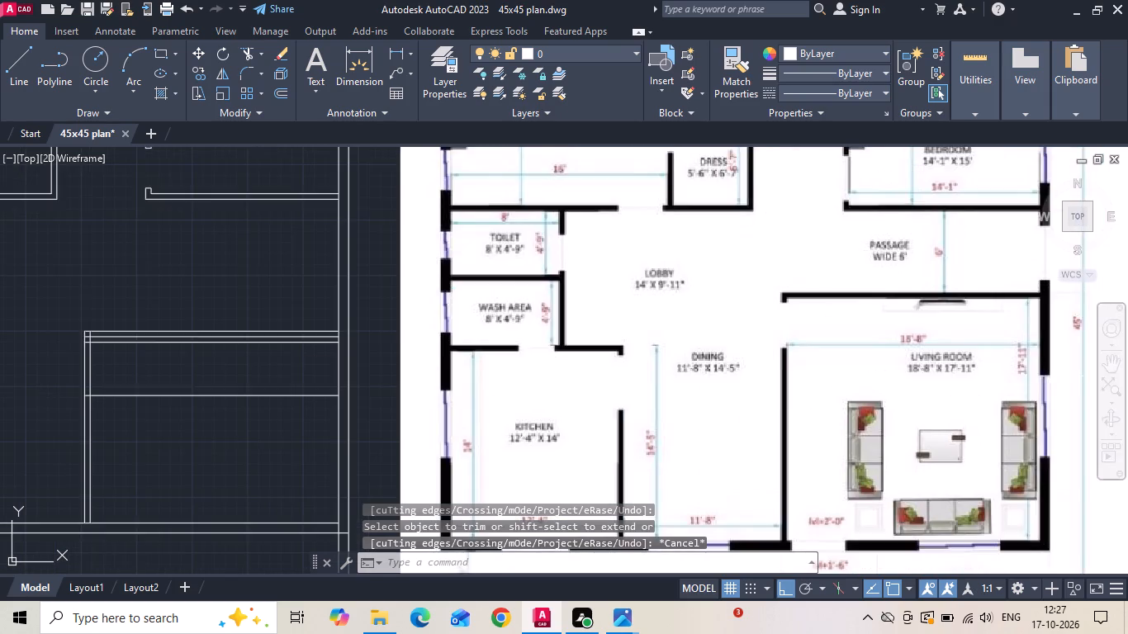
pyautogui.scroll(1, 1029, 360)
pyautogui.scroll(-1, 800, 431)
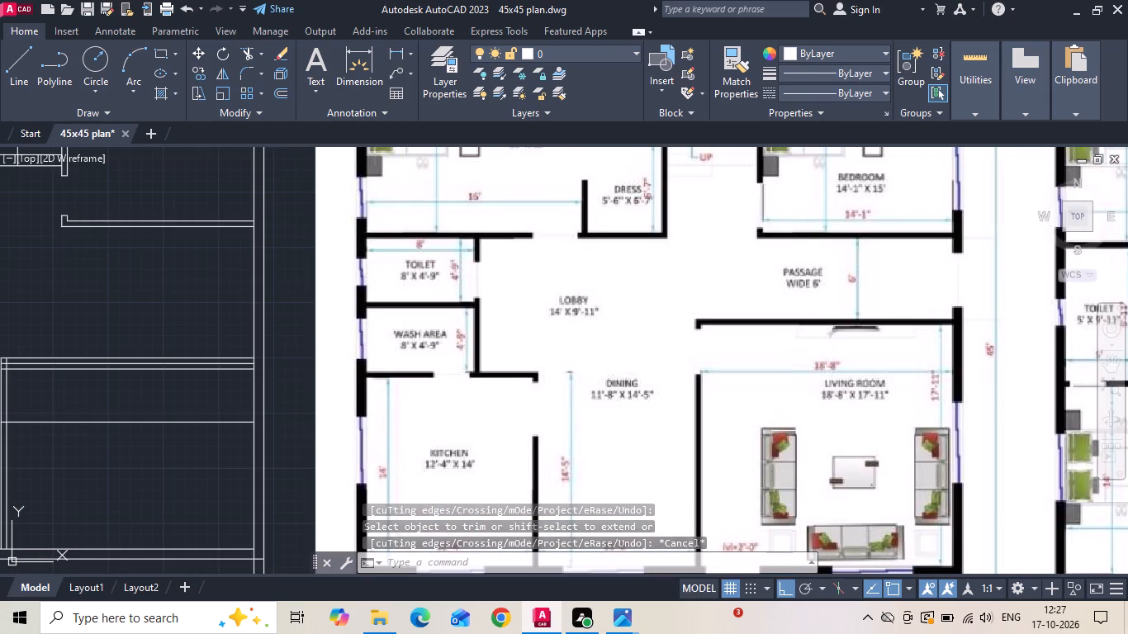
pyautogui.scroll(-2, 862, 384)
pyautogui.press('Escape')
pyautogui.scroll(2, 646, 429)
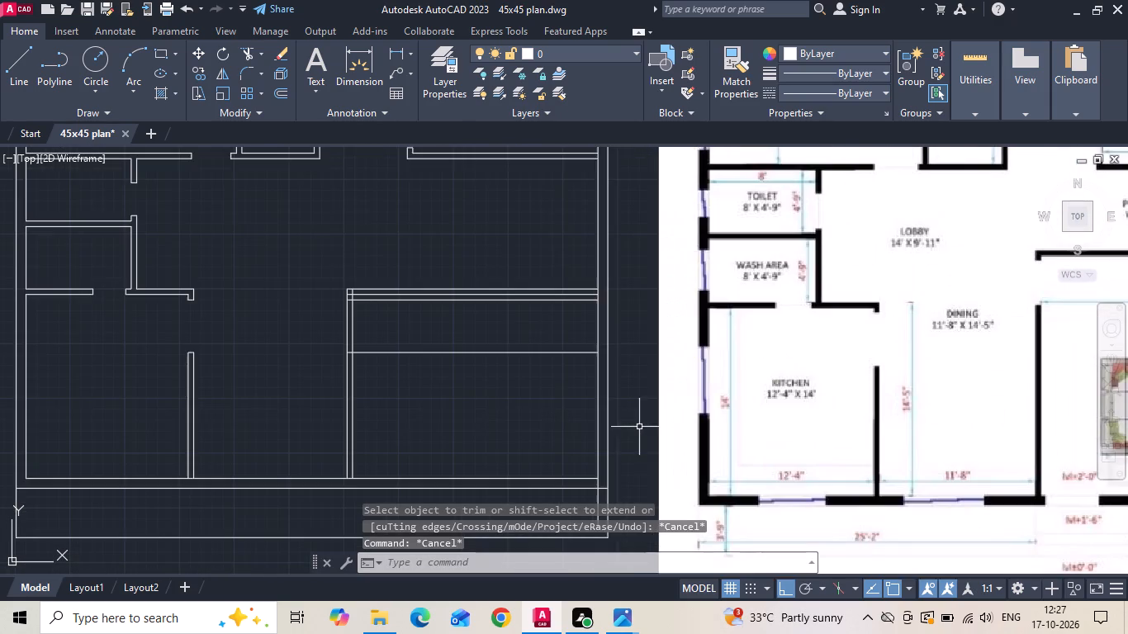
pyautogui.middleClick(557, 399)
pyautogui.press('t')
pyautogui.press('r')
pyautogui.press('space')
pyautogui.press('space')
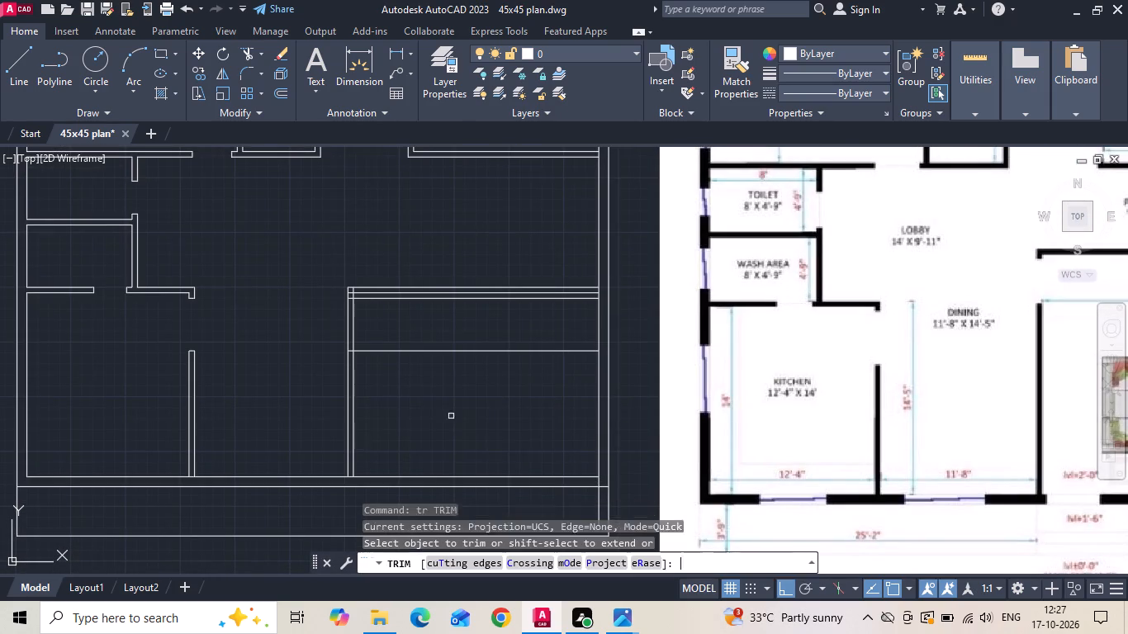
pyautogui.scroll(2, 206, 487)
pyautogui.click(165, 461)
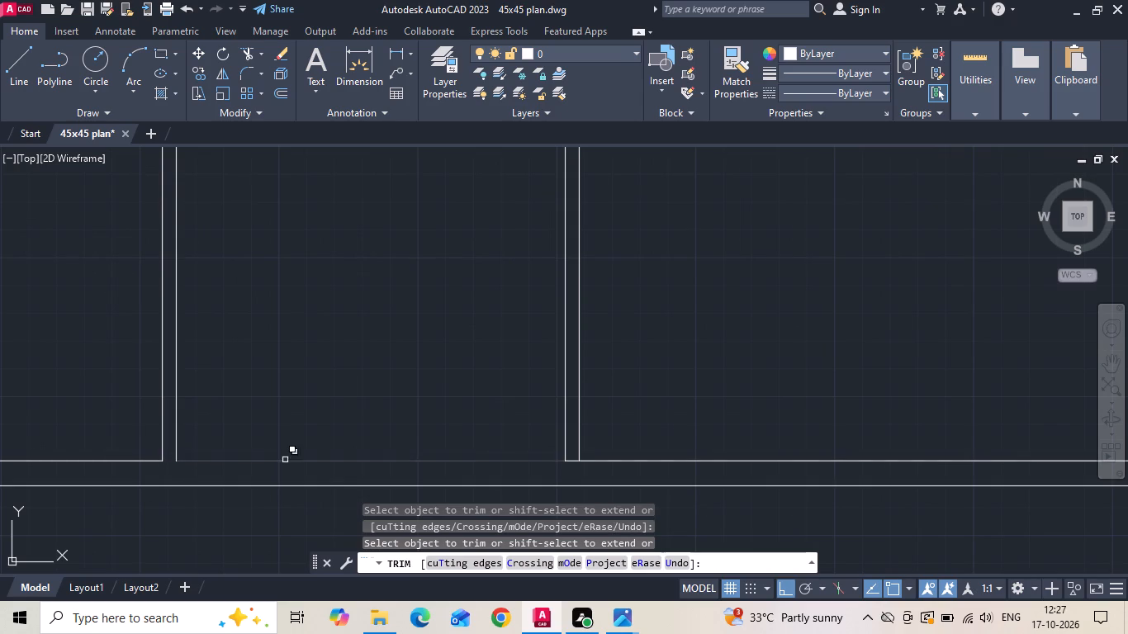
pyautogui.click(570, 460)
pyautogui.scroll(-2, 491, 461)
pyautogui.press('Escape')
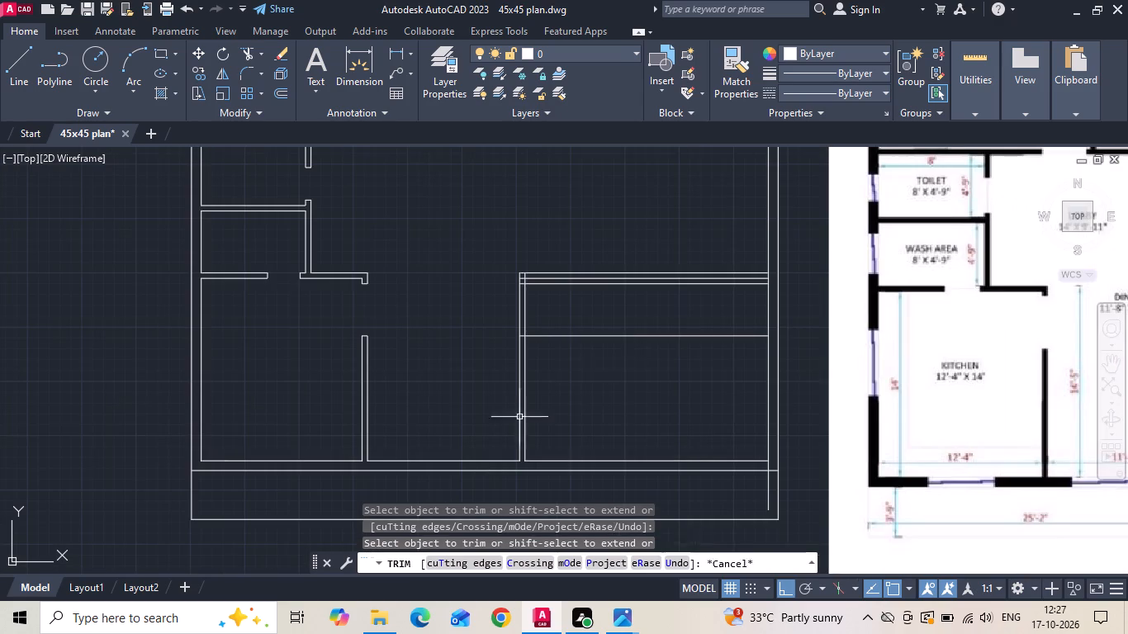
# Delete the four horizontal lines across the upper part of the living room.
pyautogui.click(704, 350)
pyautogui.click(675, 229)
pyautogui.press('Insert')
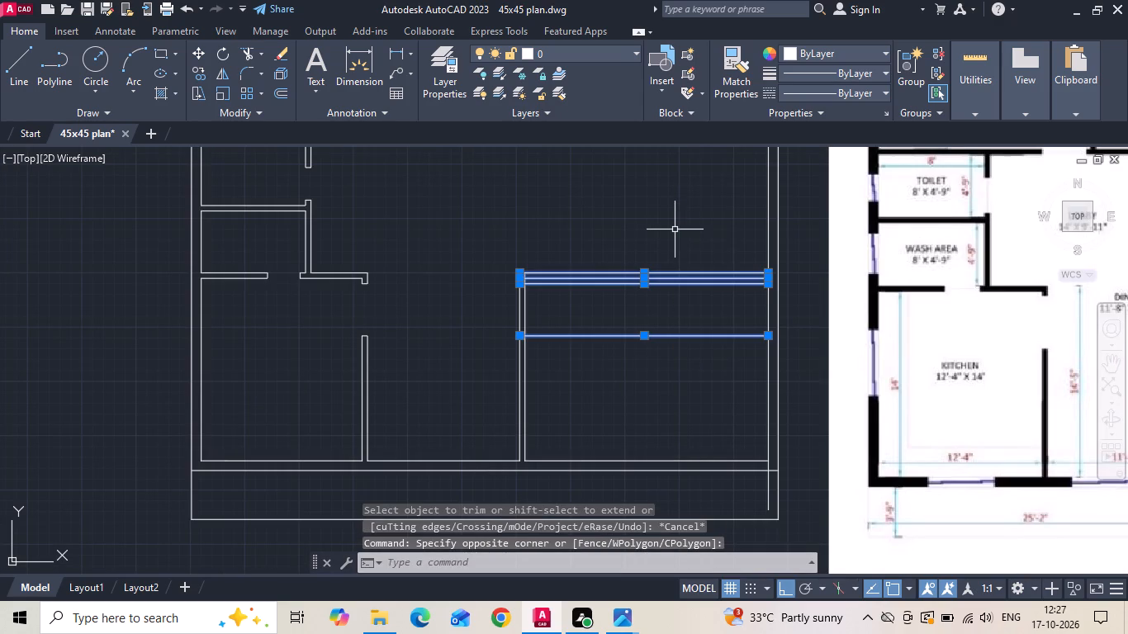
pyautogui.press('Delete')
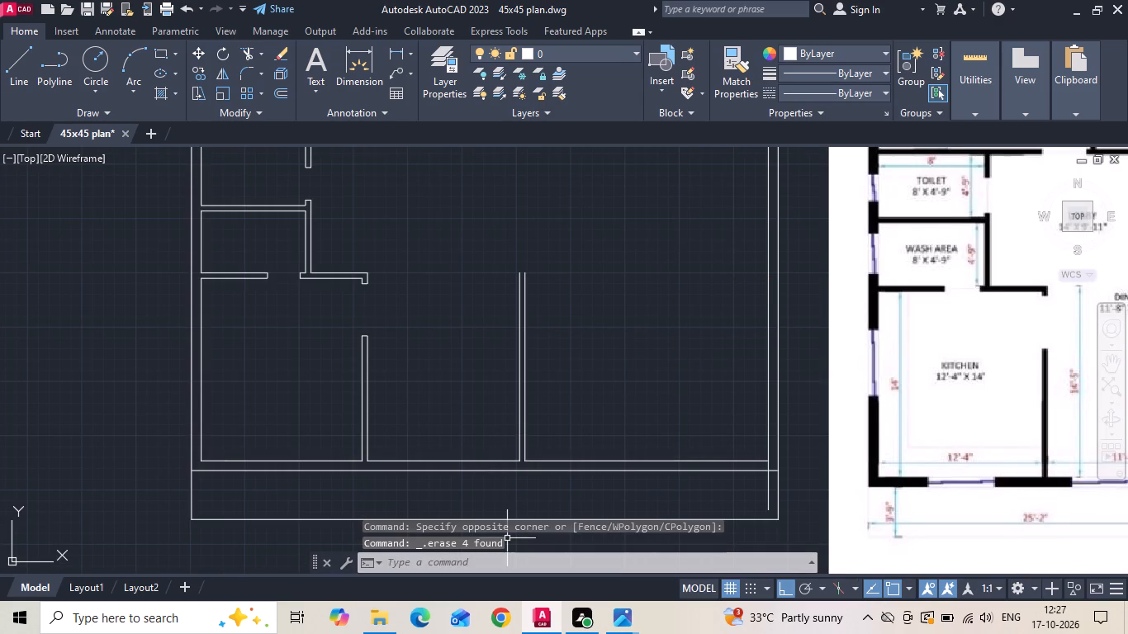
# Turn on command log file recording with LOGFILEON.
pyautogui.click(552, 568)
pyautogui.press('l')
pyautogui.press('o')
pyautogui.press('g')
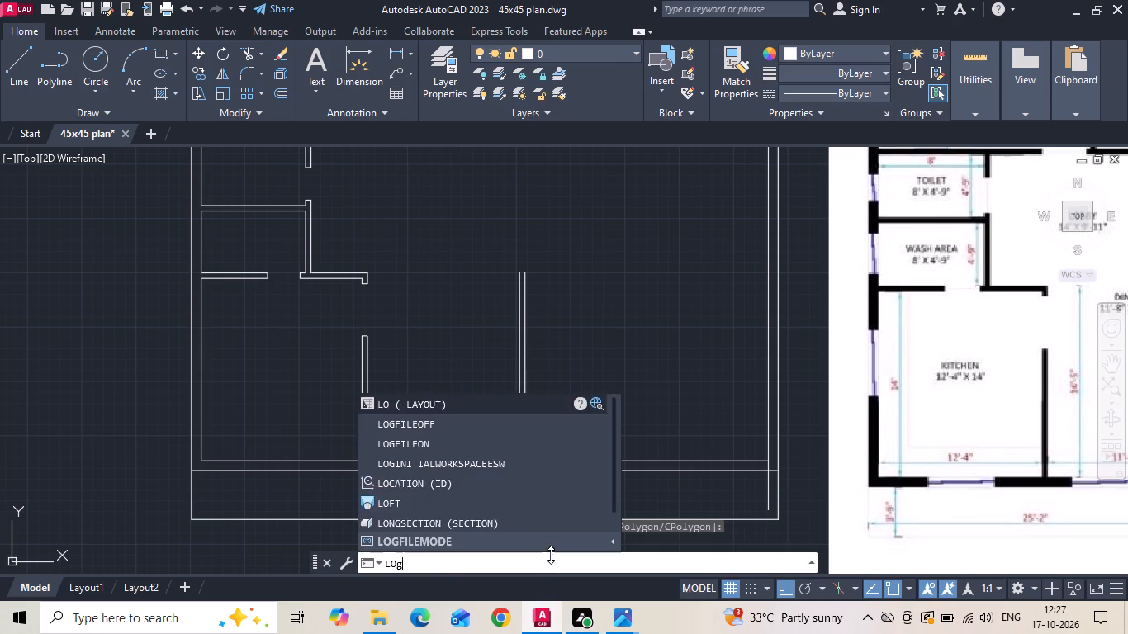
pyautogui.click(468, 443)
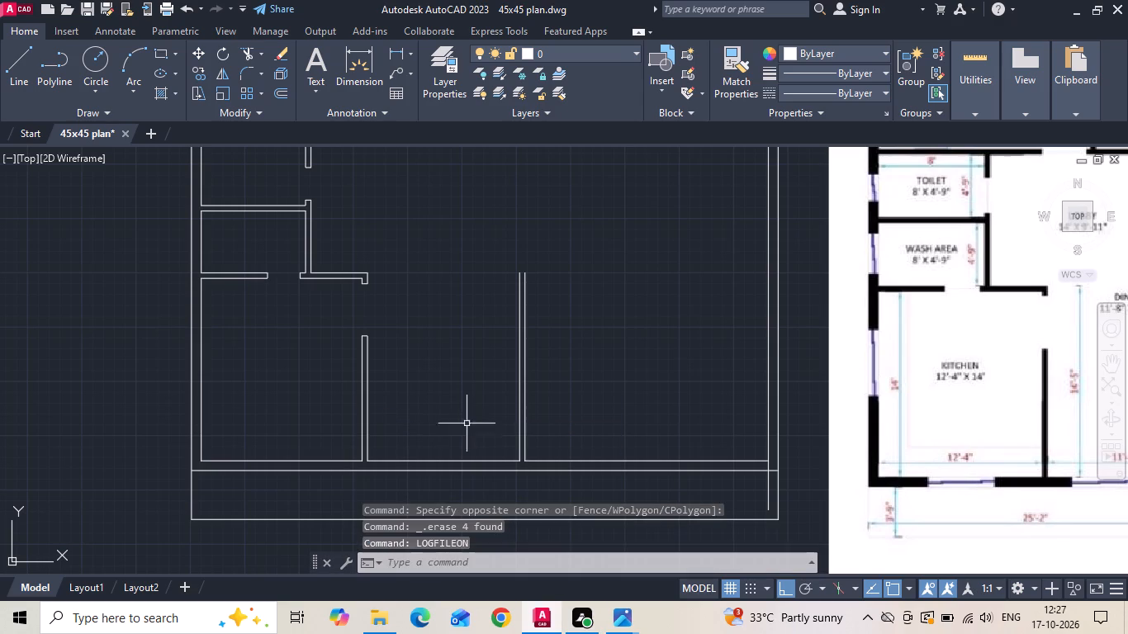
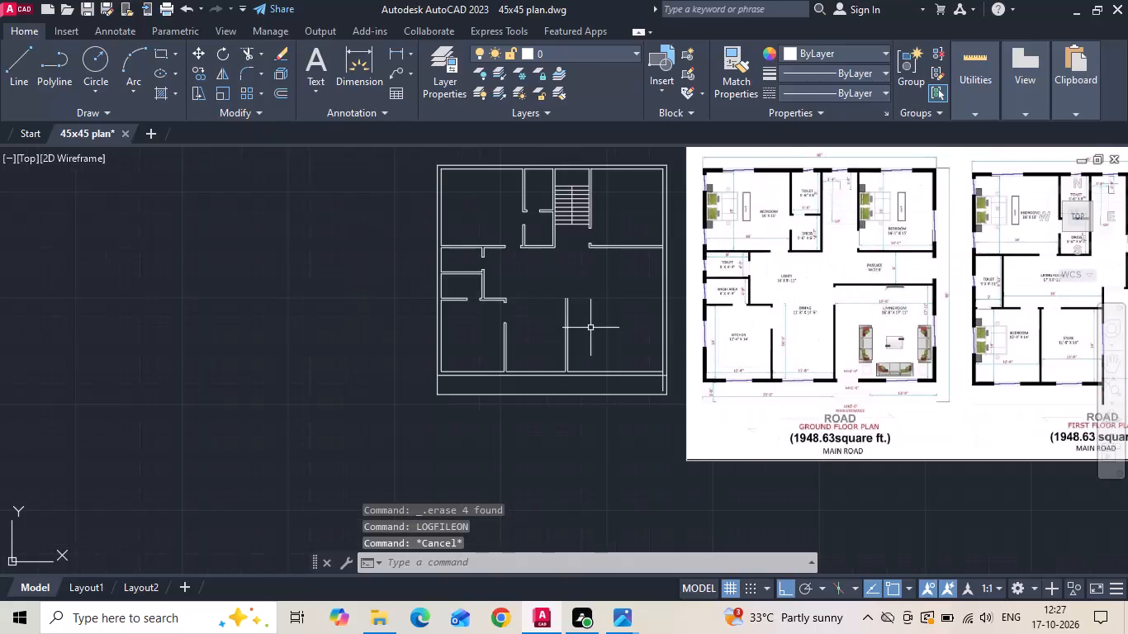
# Offset the front wall's inner line in the living room 17'11" up, and offset the copy 5" up for the wall thickness.
pyautogui.scroll(2, 590, 329)
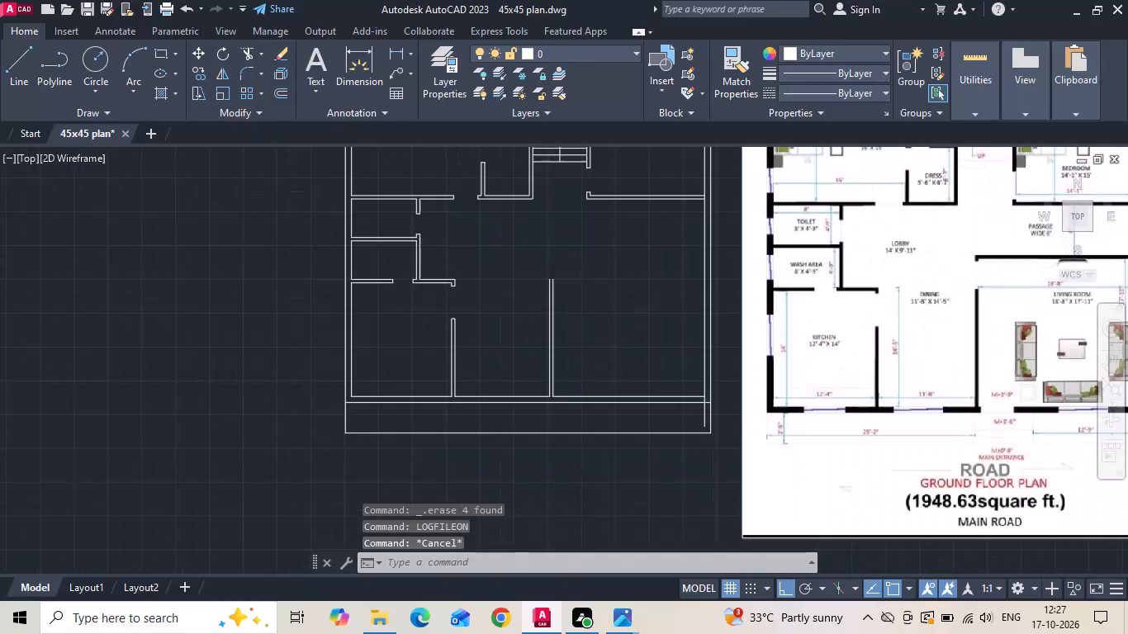
pyautogui.moveTo(589, 329); pyautogui.dragTo(520, 376, button='middle')
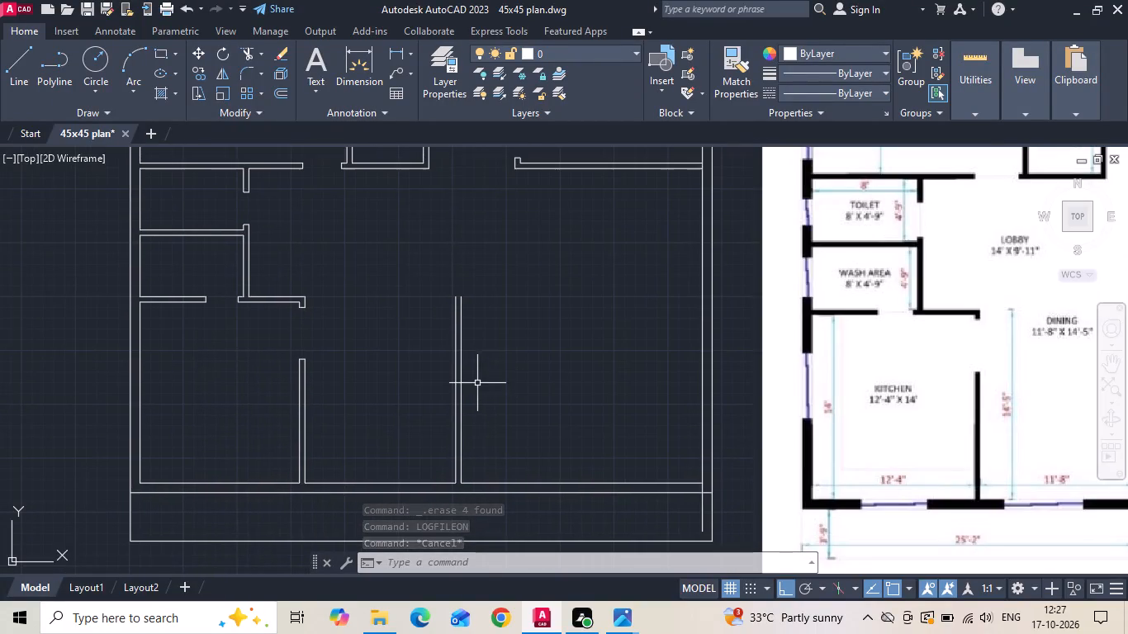
pyautogui.scroll(-1, 476, 377)
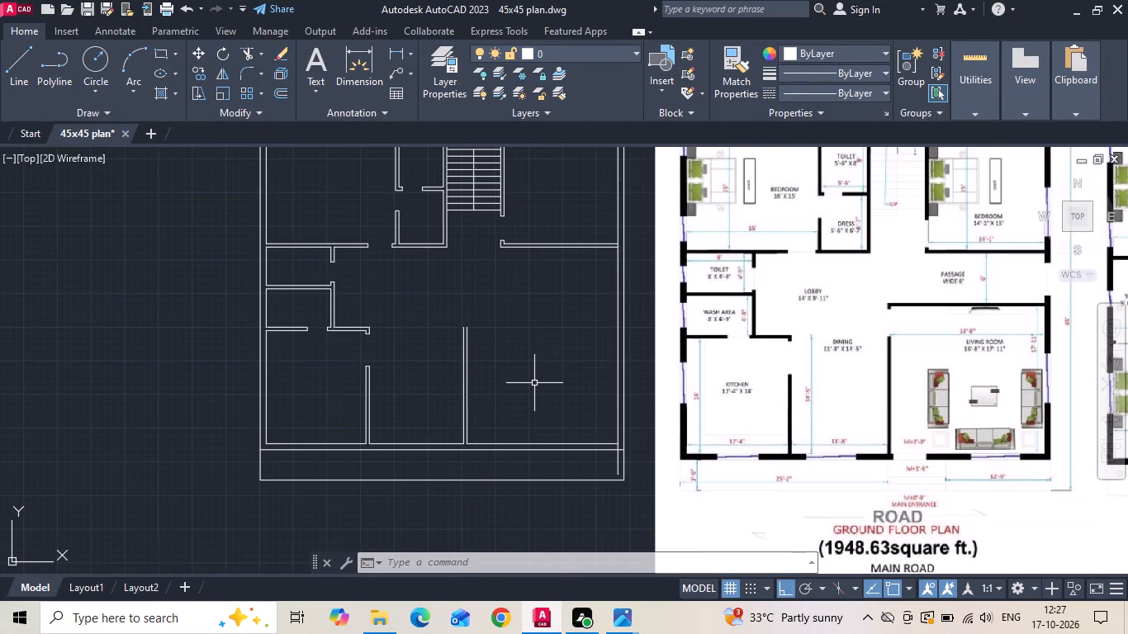
pyautogui.write('o 1')
pyautogui.write("7'")
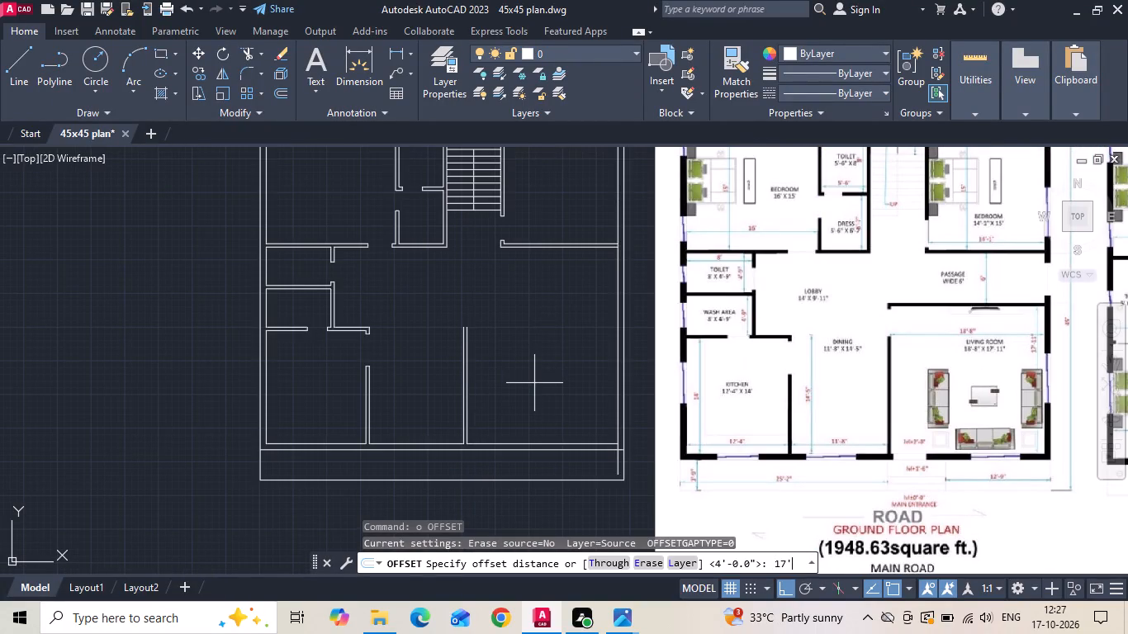
pyautogui.write('11')
pyautogui.press('space')
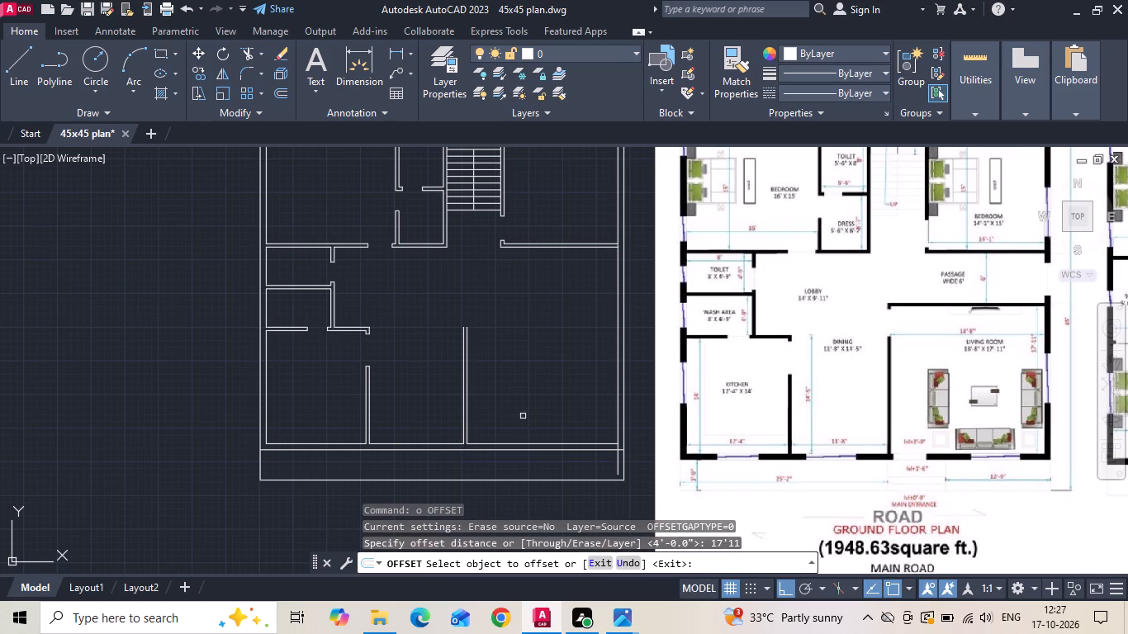
pyautogui.click(518, 443)
pyautogui.click(547, 362)
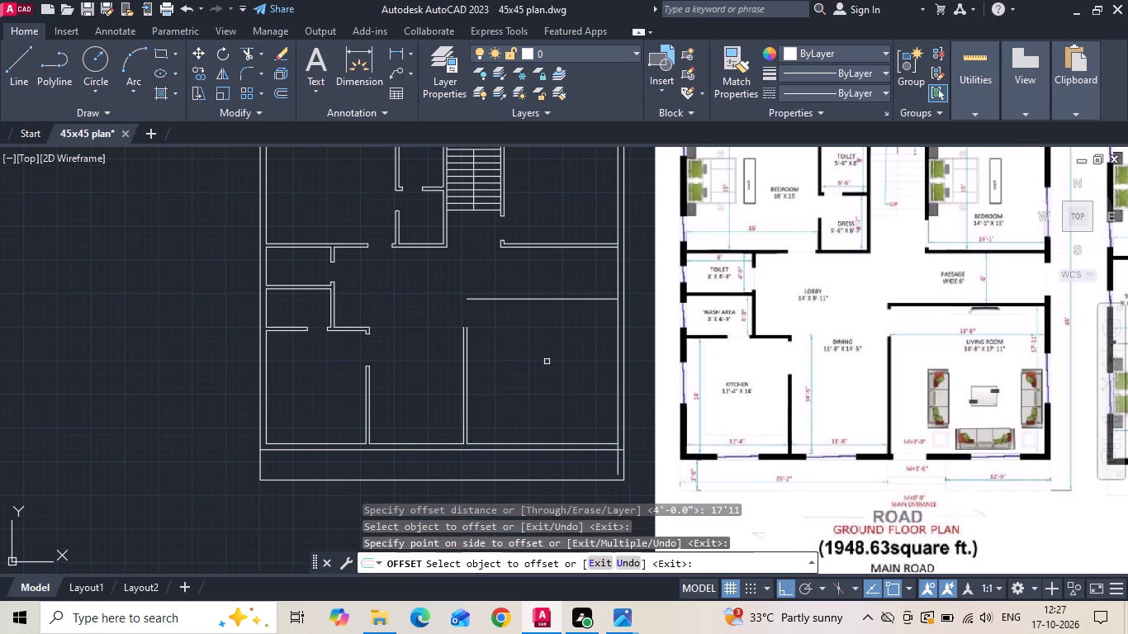
pyautogui.press('Escape')
pyautogui.write('o 5')
pyautogui.press('space')
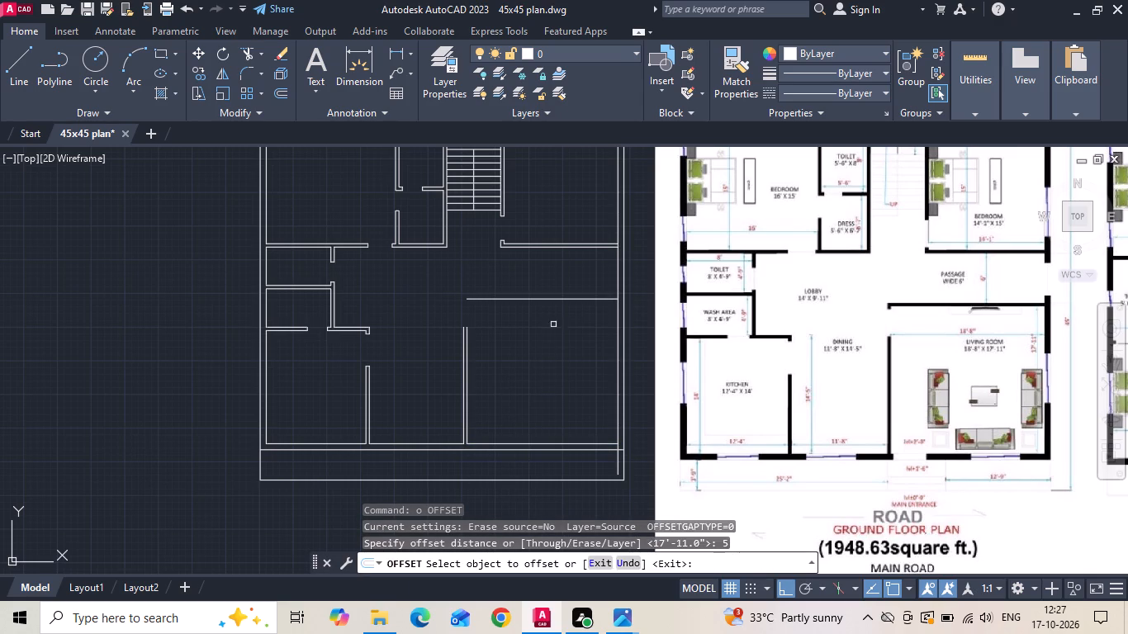
pyautogui.click(551, 296)
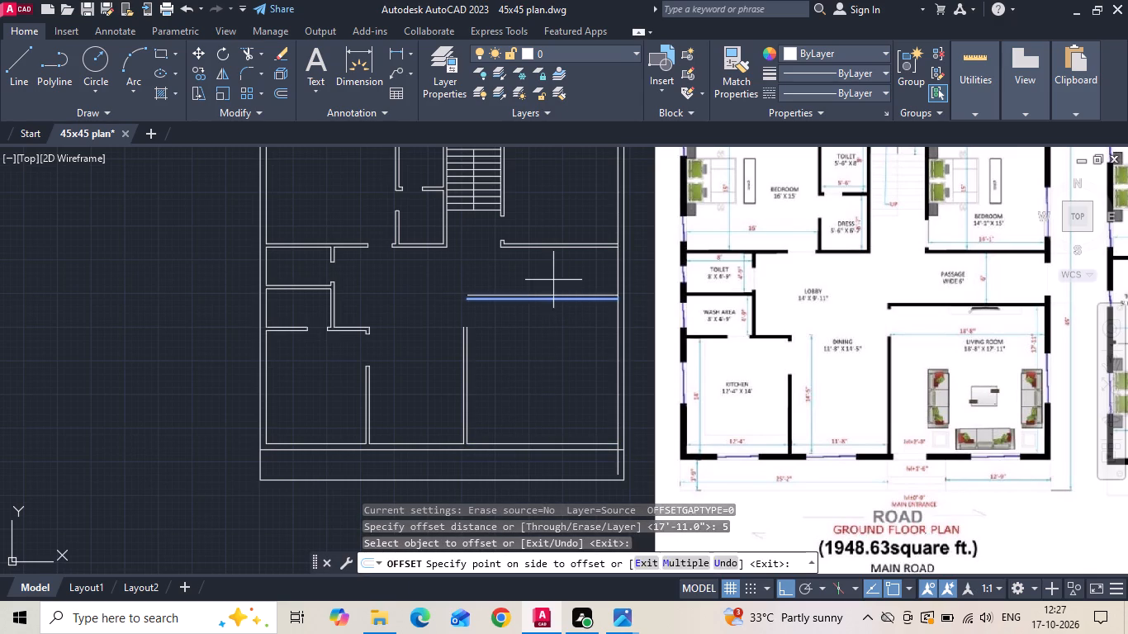
pyautogui.click(554, 277)
pyautogui.press('Escape')
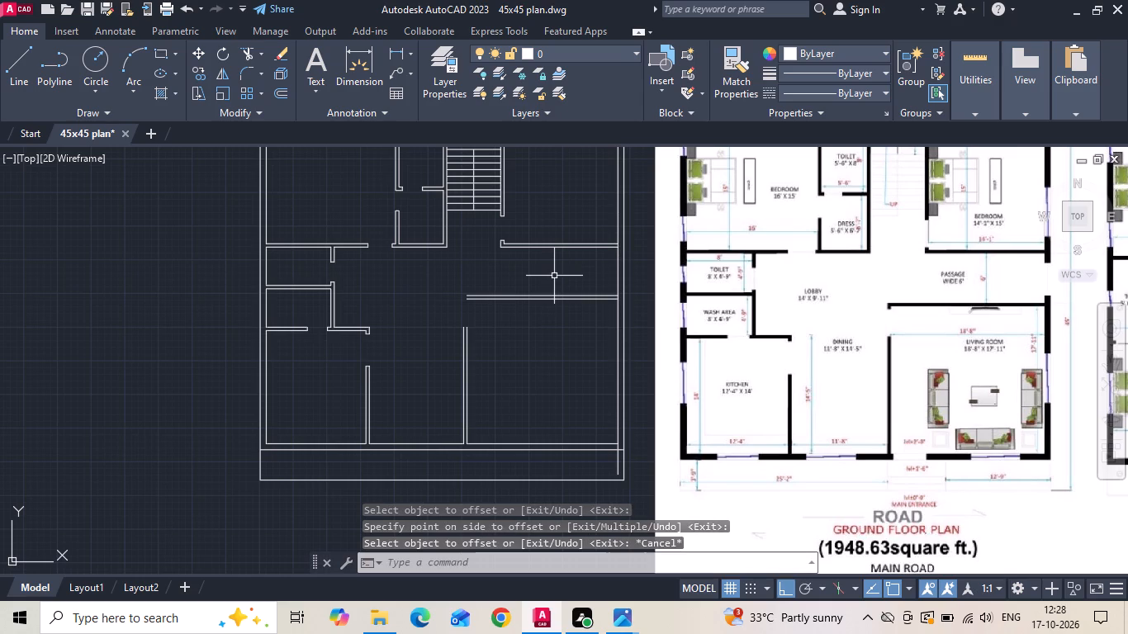
# Fillet both line pairs where the living room's side partition meets its new upper wall into square corners with radius 0.
pyautogui.scroll(2, 520, 282)
pyautogui.write('f')
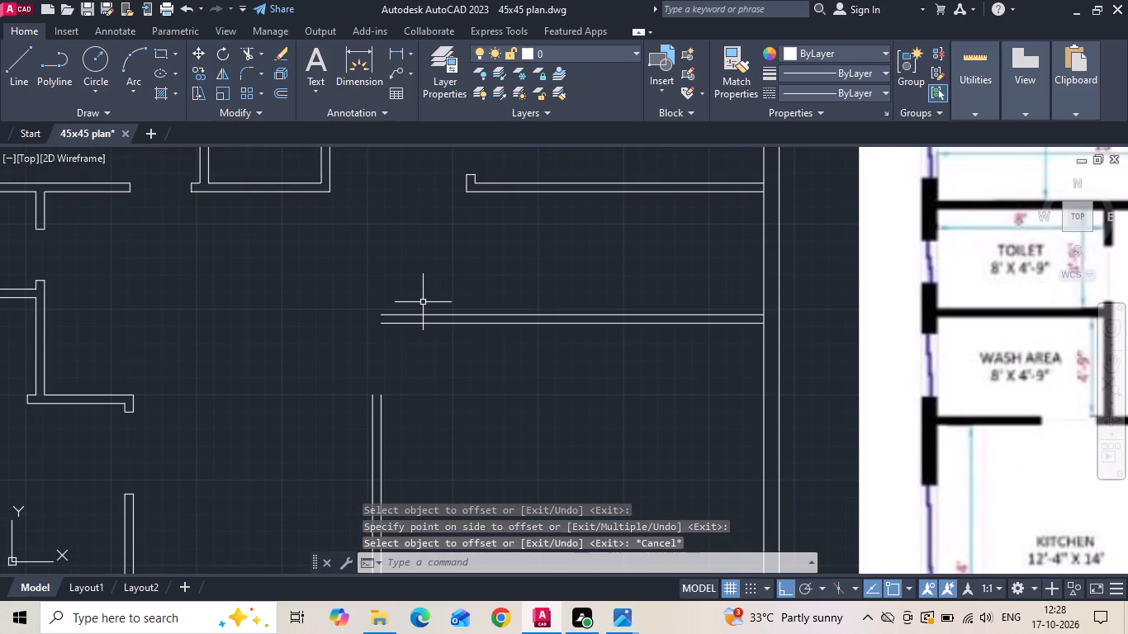
pyautogui.press('space')
pyautogui.click(372, 433)
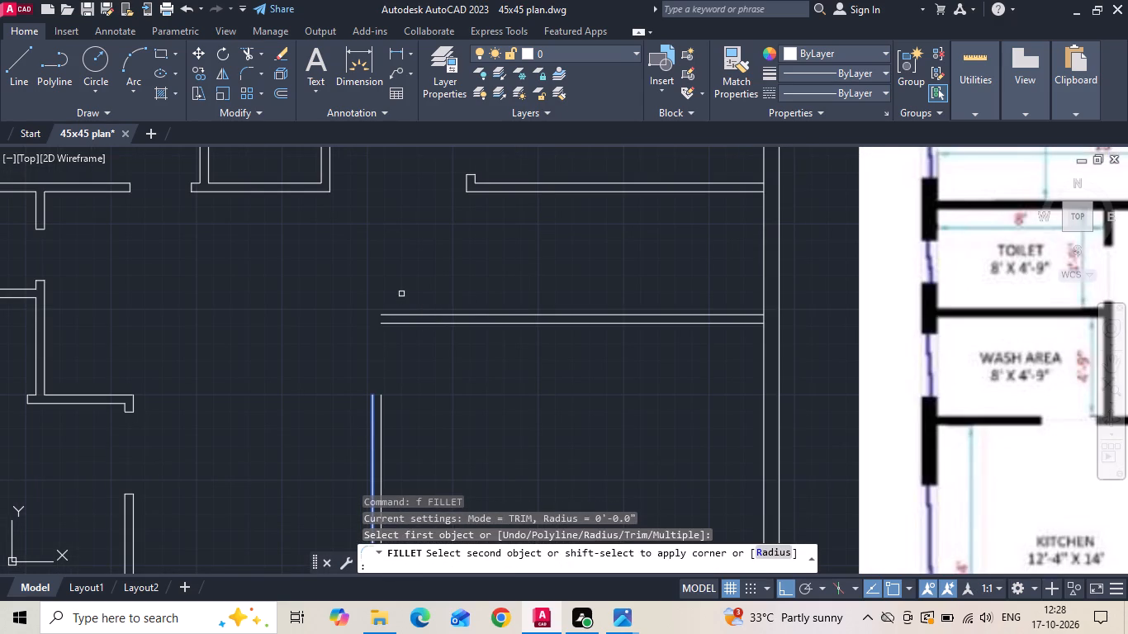
pyautogui.click(398, 315)
pyautogui.press('space')
pyautogui.click(396, 321)
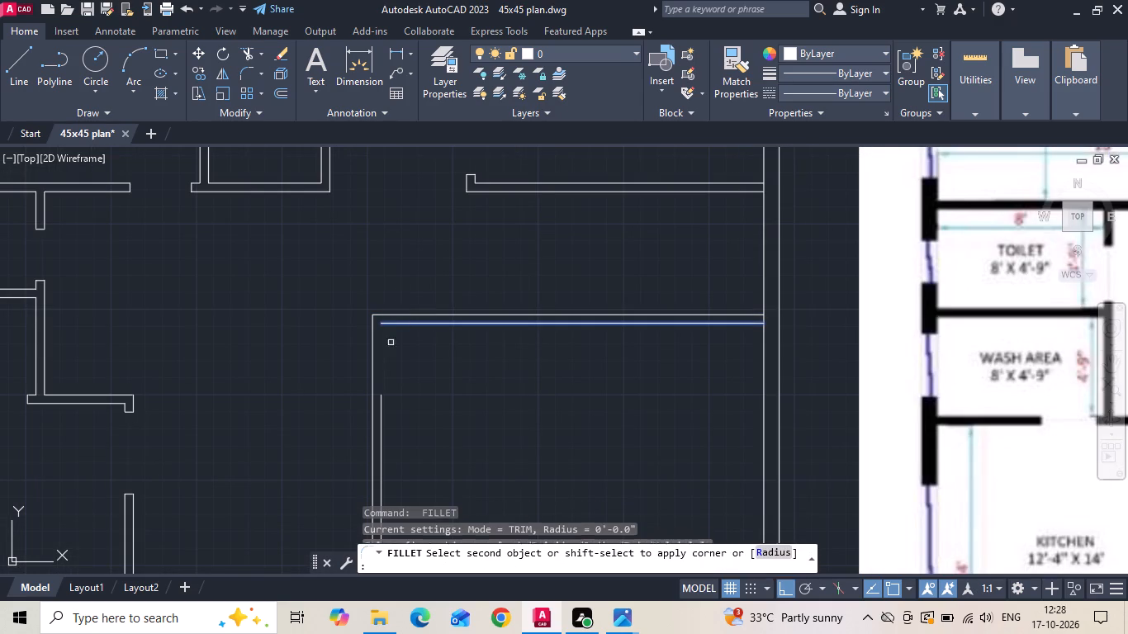
pyautogui.click(380, 410)
pyautogui.press('Escape')
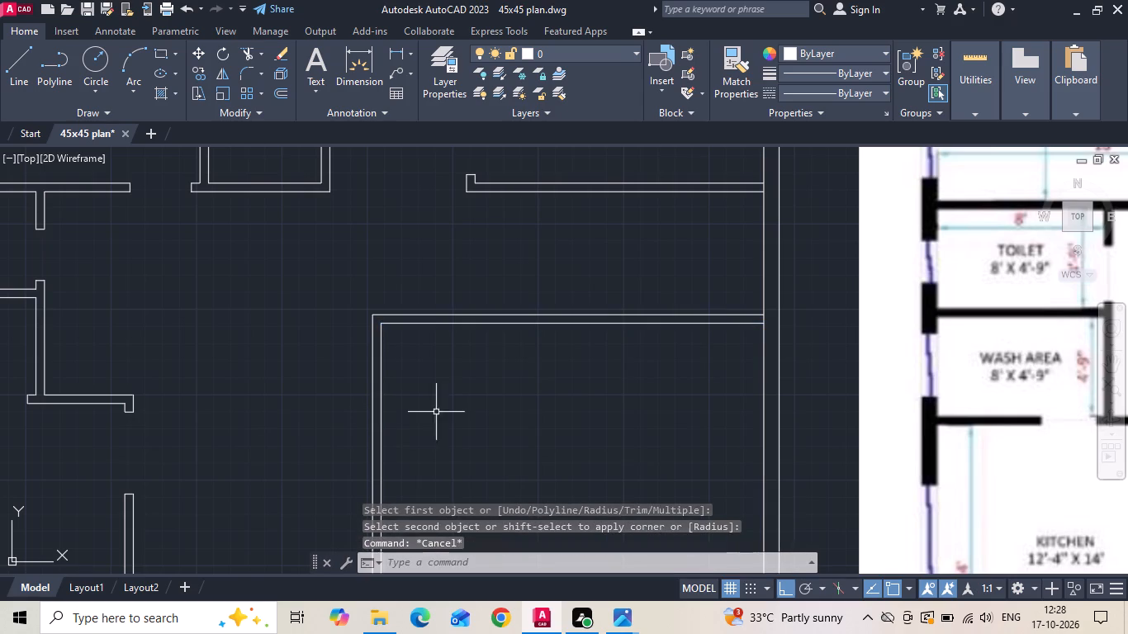
# Mark the living room door opening by offsetting the upper wall's inner line 5" down and that copy 3' further down.
pyautogui.press('o')
pyautogui.press('space')
pyautogui.write('5')
pyautogui.press('space')
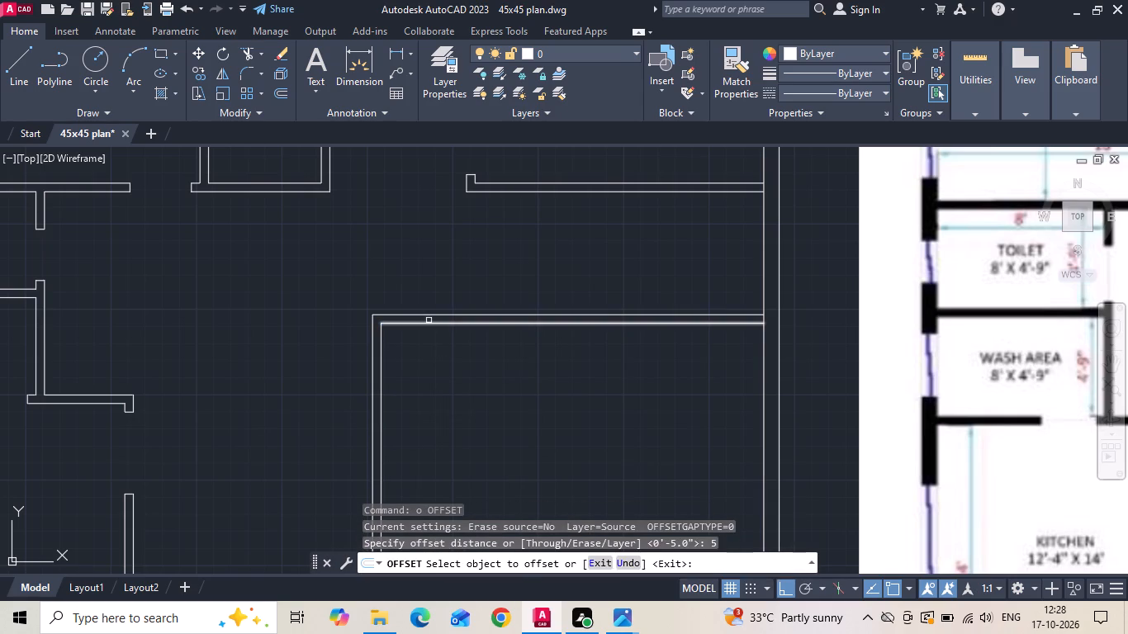
pyautogui.moveTo(425, 325); pyautogui.dragTo(424, 348)
pyautogui.click(418, 377)
pyautogui.press('Escape')
pyautogui.write('o')
pyautogui.press('space')
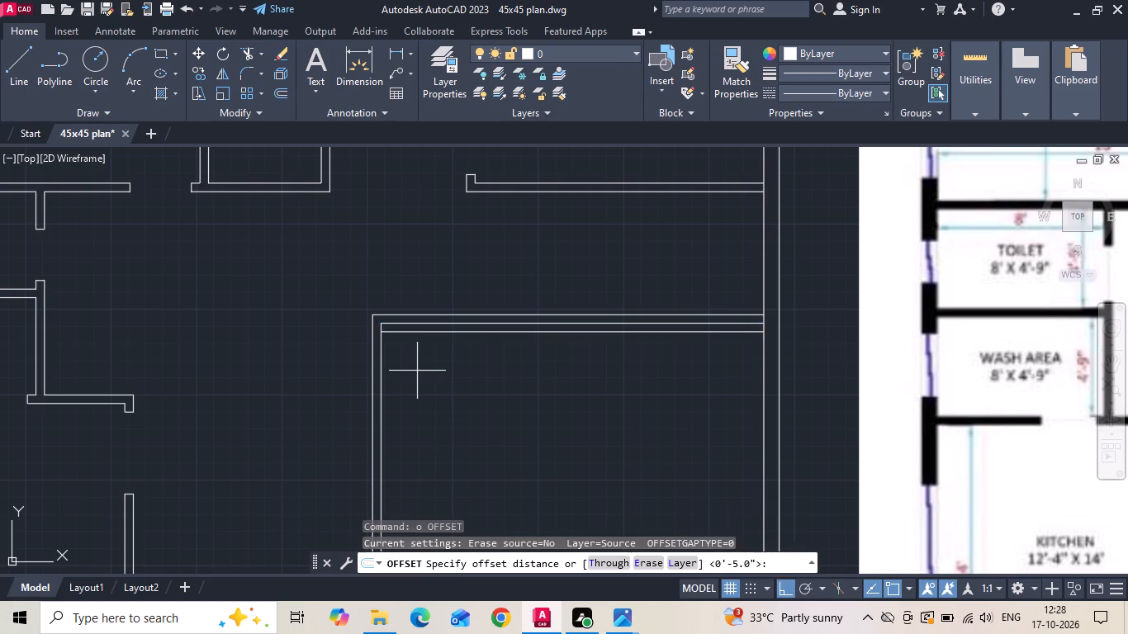
pyautogui.press('3')
pyautogui.press("'")
pyautogui.press('Return')
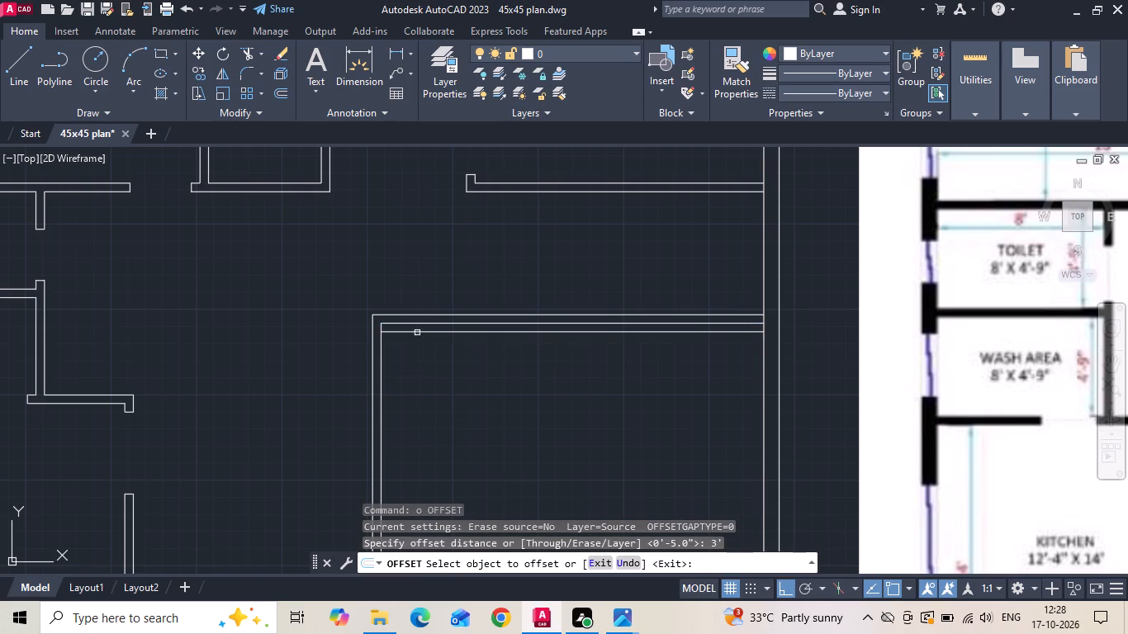
pyautogui.click(417, 332)
pyautogui.click(399, 429)
pyautogui.press('Escape')
# Extend the two door lines across the living room's side partition and trim them and the wall between to open the doorway.
pyautogui.write('ex')
pyautogui.press('space')
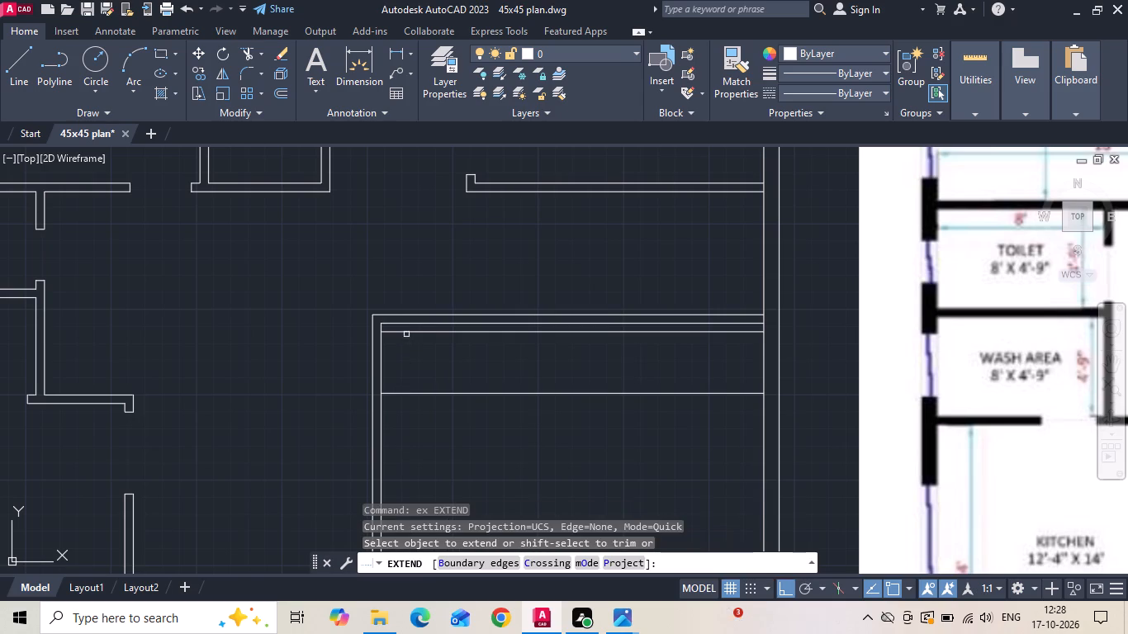
pyautogui.click(406, 332)
pyautogui.moveTo(403, 377); pyautogui.dragTo(408, 428)
pyautogui.press('t')
pyautogui.press('r')
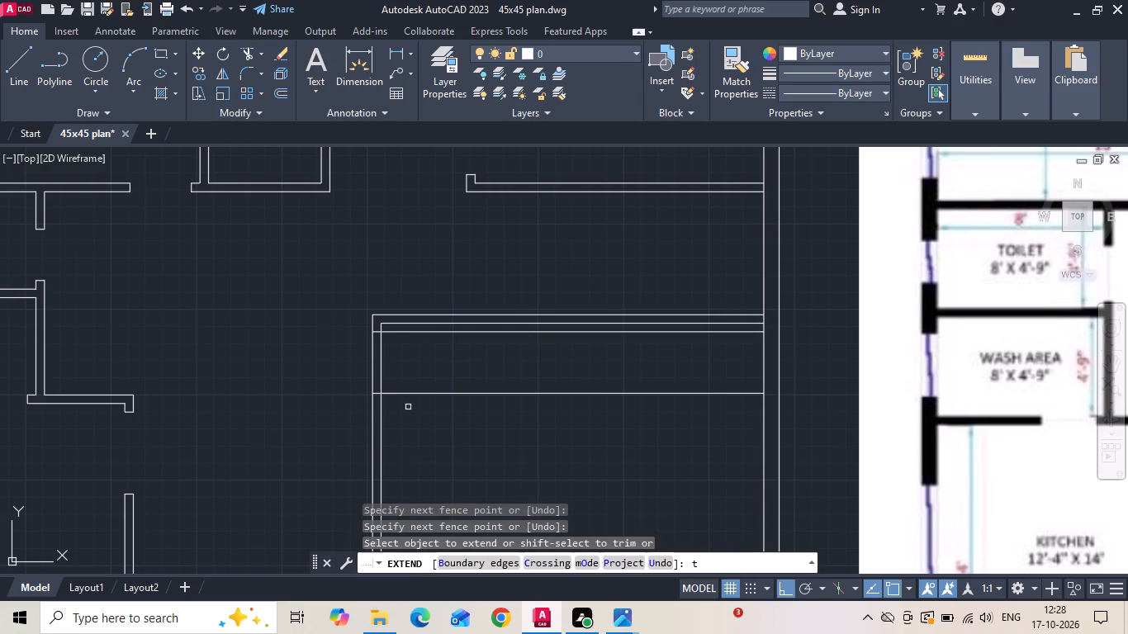
pyautogui.press('space')
pyautogui.press('space')
pyautogui.press('Escape')
pyautogui.write('tr')
pyautogui.press('space')
pyautogui.press('space')
pyautogui.moveTo(407, 373); pyautogui.dragTo(357, 376)
pyautogui.click(402, 329)
pyautogui.moveTo(410, 386); pyautogui.dragTo(410, 442)
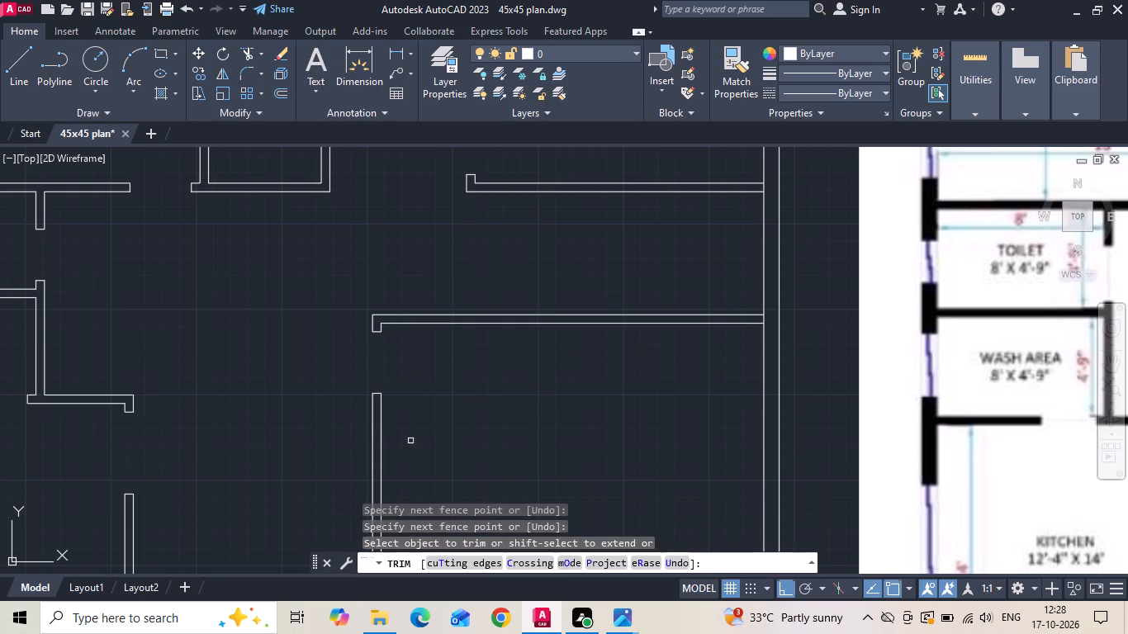
pyautogui.scroll(-2, 423, 400)
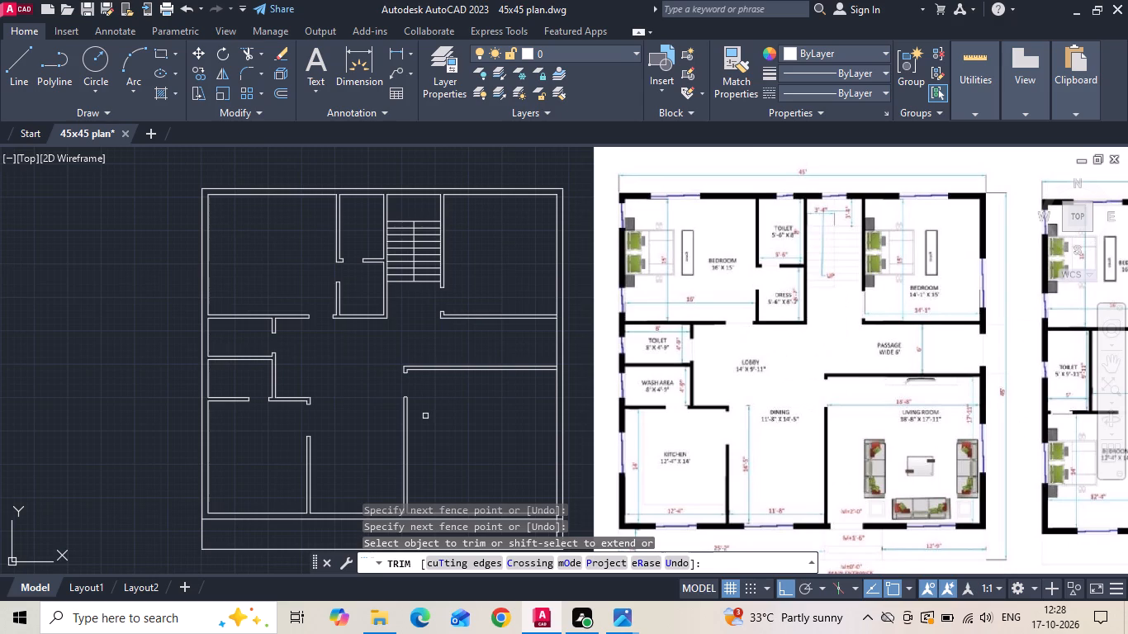
pyautogui.press('Escape')
# Move the lower end line of the living room doorway 6" down and trim the partition lines projecting above it.
pyautogui.scroll(4, 415, 415)
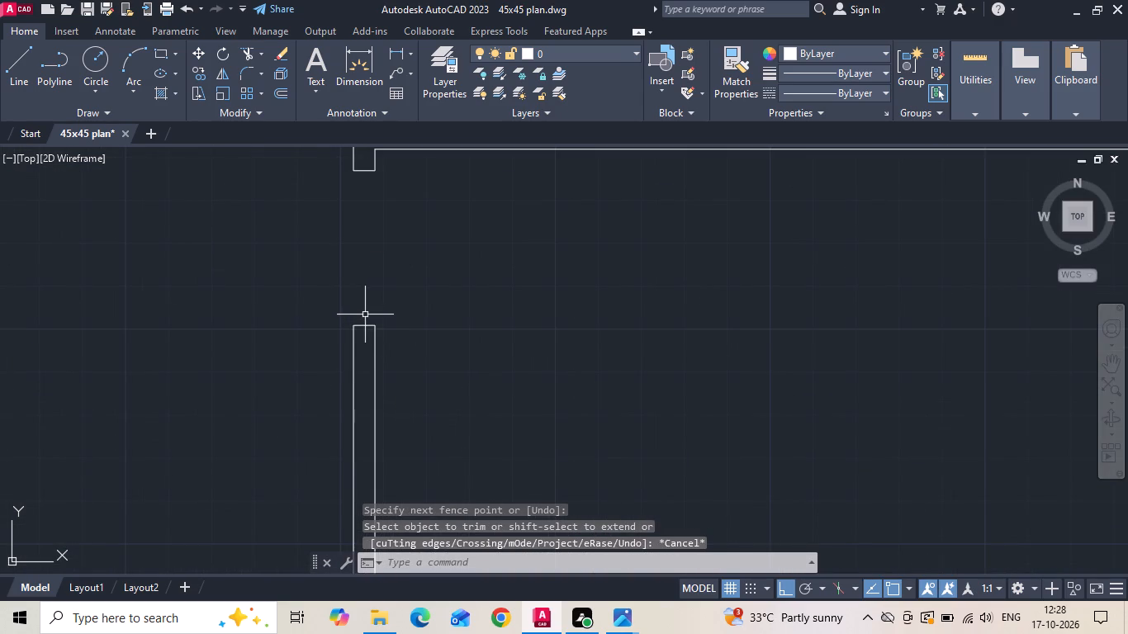
pyautogui.click(363, 325)
pyautogui.rightClick(420, 289)
pyautogui.click(493, 300)
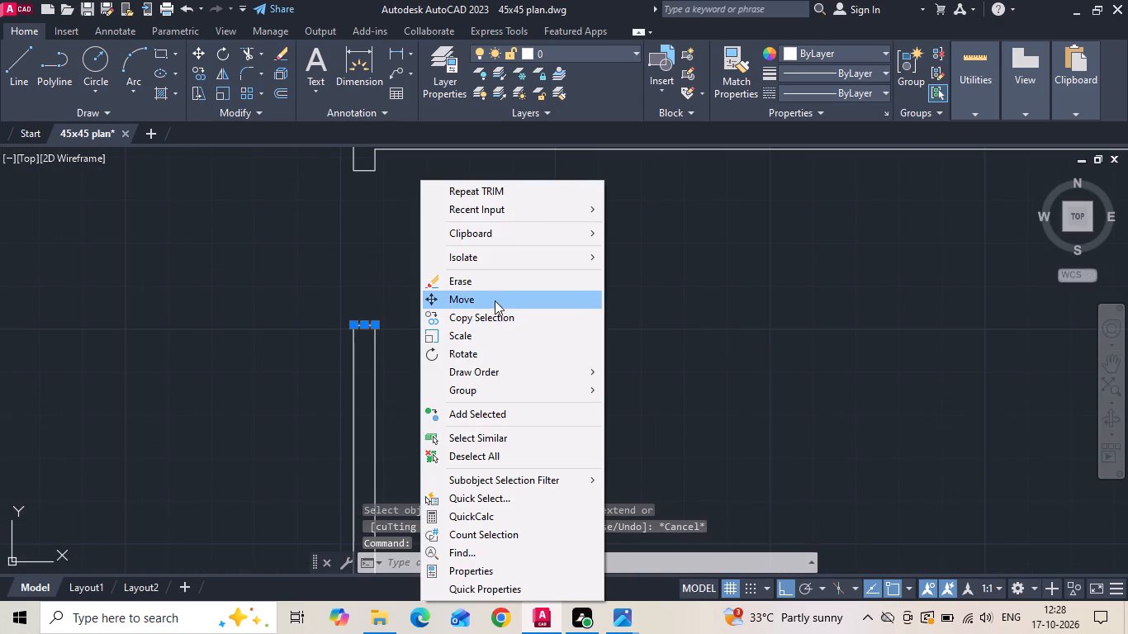
pyautogui.moveTo(608, 349); pyautogui.dragTo(603, 380)
pyautogui.write('6')
pyautogui.press('space')
pyautogui.press('Escape')
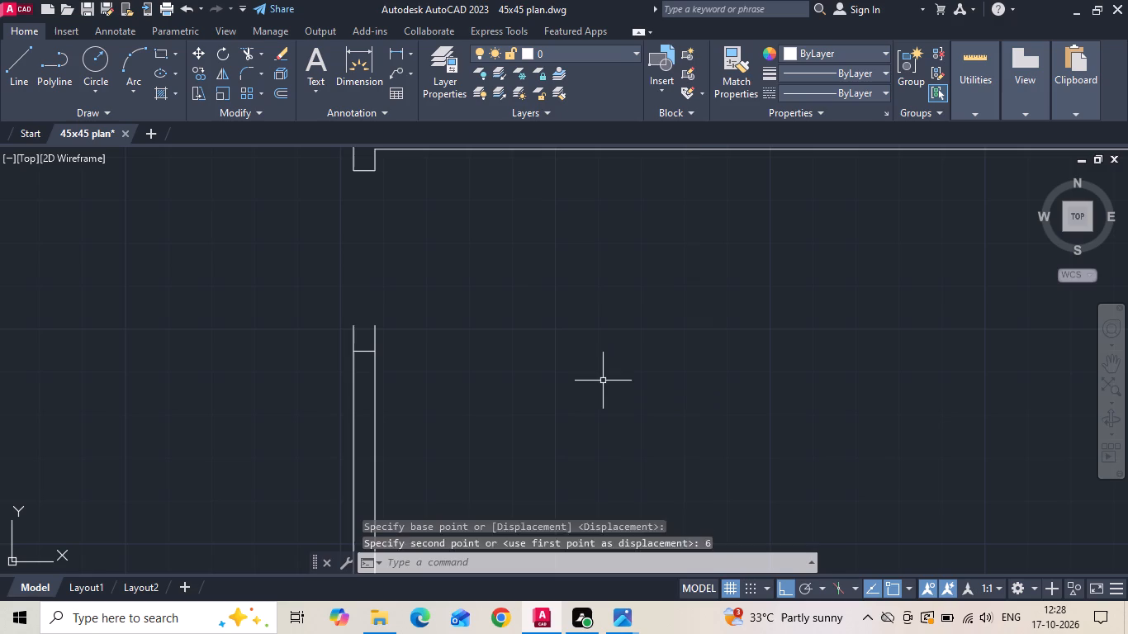
pyautogui.write('tr')
pyautogui.press('space')
pyautogui.press('space')
pyautogui.click(433, 332)
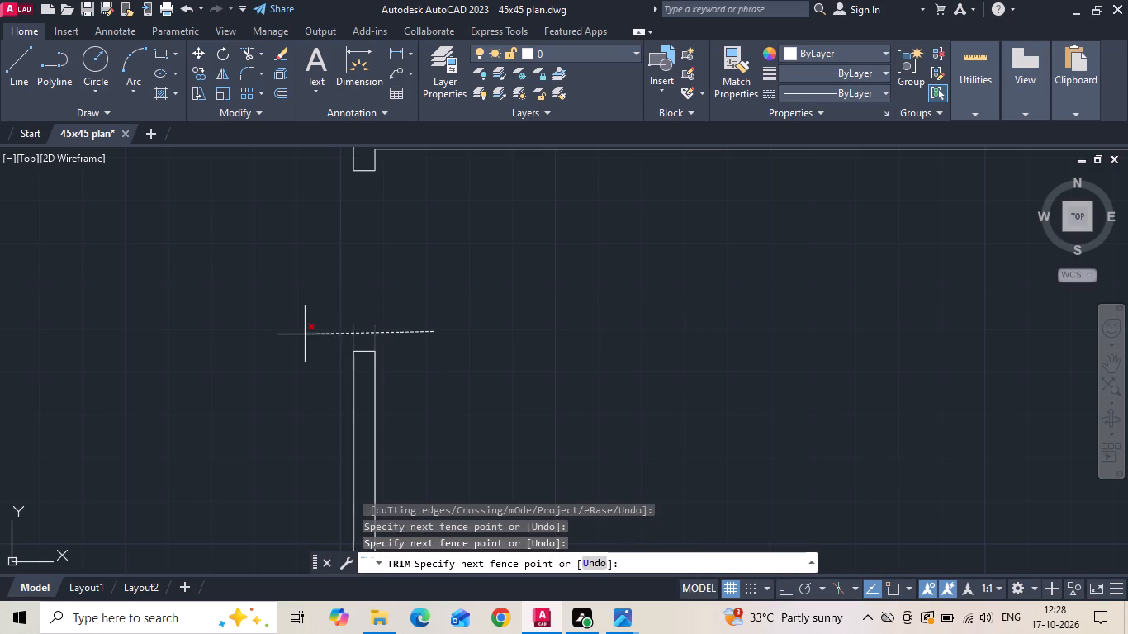
pyautogui.click(305, 334)
pyautogui.press('Escape')
# Save the drawing.
pyautogui.hotkey('ctrl', 's')
# Offset the two wall lines facing the passage 1' into it and extend the copies to the outer line of the right exterior wall.
pyautogui.scroll(-4, 318, 371)
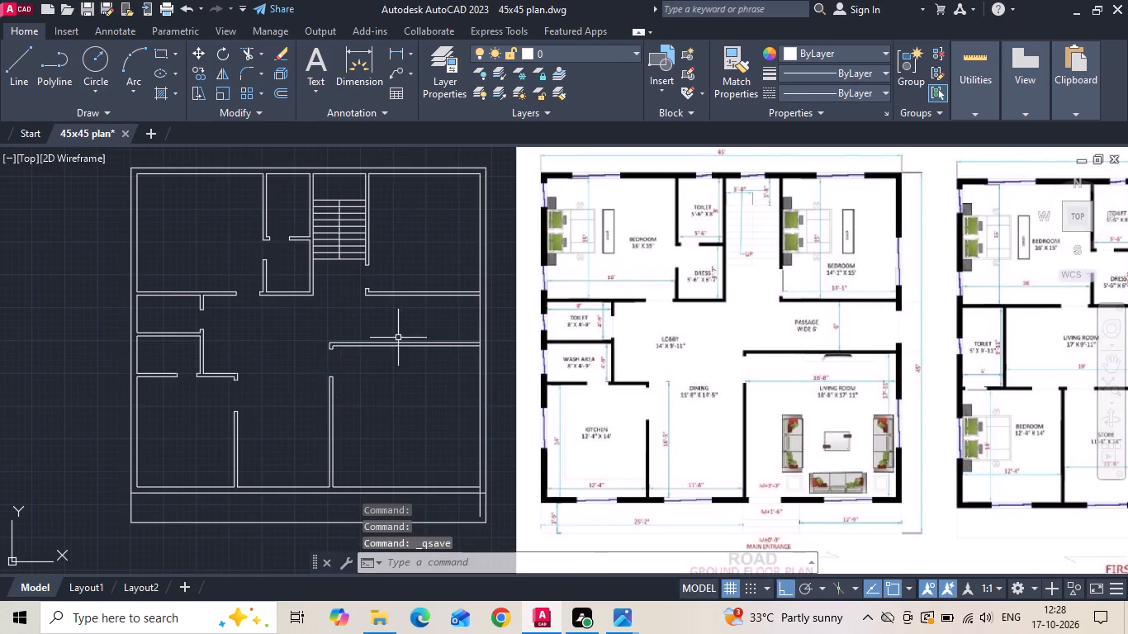
pyautogui.scroll(2, 523, 319)
pyautogui.write("o 1'")
pyautogui.press('Return')
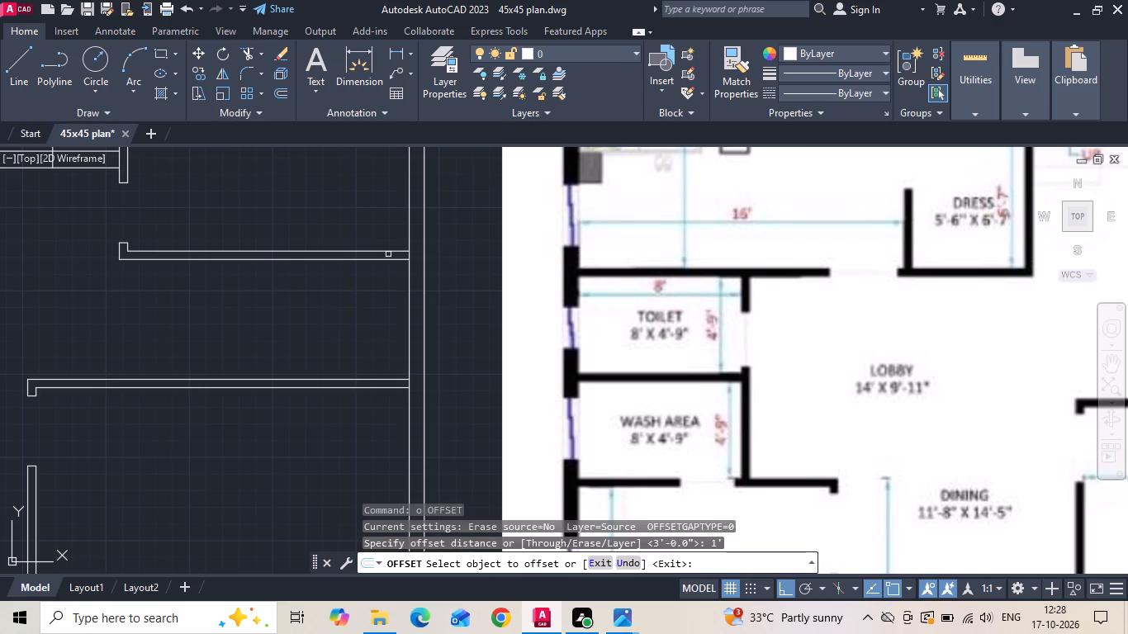
pyautogui.moveTo(385, 258); pyautogui.dragTo(376, 302)
pyautogui.click(368, 335)
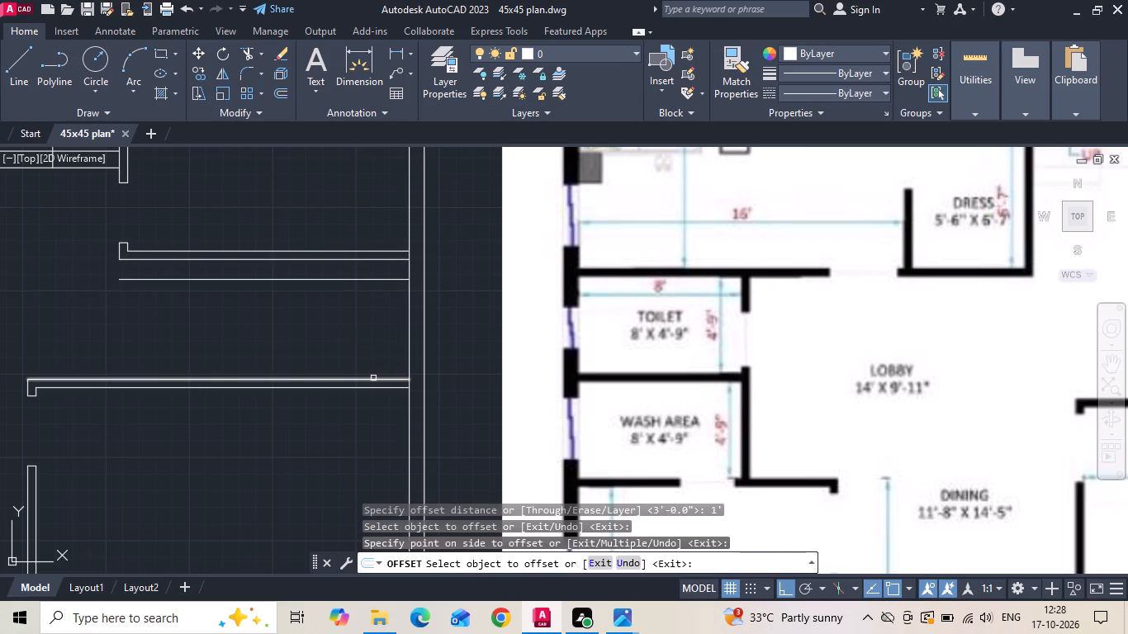
pyautogui.moveTo(373, 378); pyautogui.dragTo(378, 371)
pyautogui.click(393, 331)
pyautogui.press('Escape')
pyautogui.write('ex')
pyautogui.press('space')
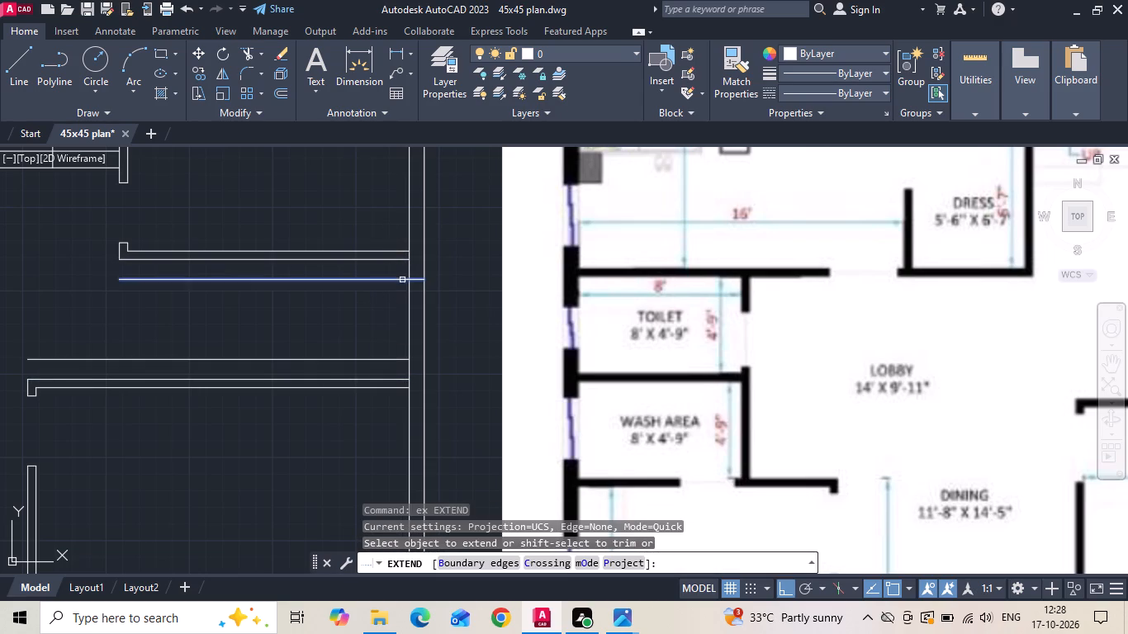
pyautogui.click(401, 279)
pyautogui.click(386, 362)
pyautogui.press('Escape')
# Trim the offset lines and exterior wall to open the passage's end, and clean up the two adjoining partition wall junctions.
pyautogui.press('t')
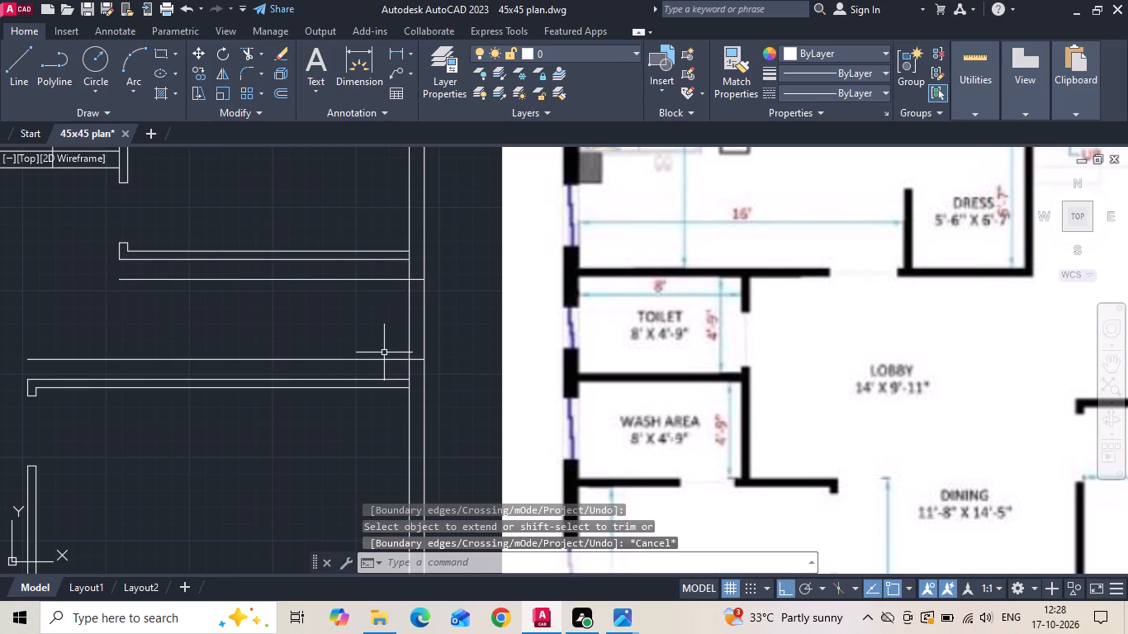
pyautogui.press('r')
pyautogui.press('space')
pyautogui.moveTo(384, 273); pyautogui.dragTo(384, 364)
pyautogui.moveTo(396, 321); pyautogui.dragTo(406, 321)
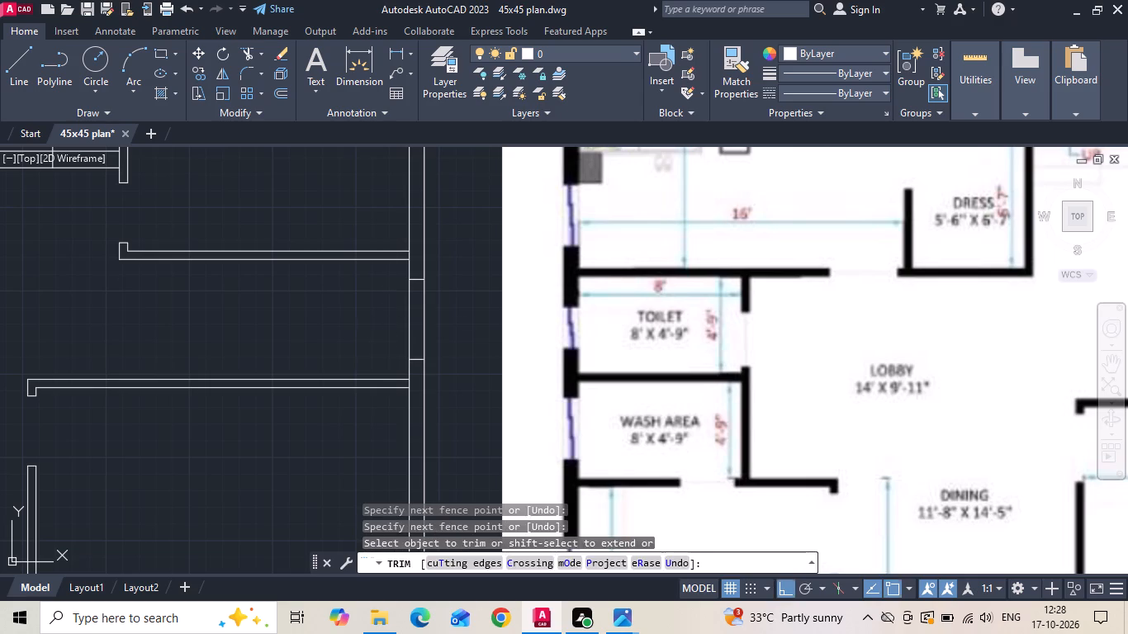
pyautogui.moveTo(406, 321); pyautogui.dragTo(455, 321)
pyautogui.scroll(1, 423, 256)
pyautogui.click(398, 251)
pyautogui.scroll(-1, 399, 255)
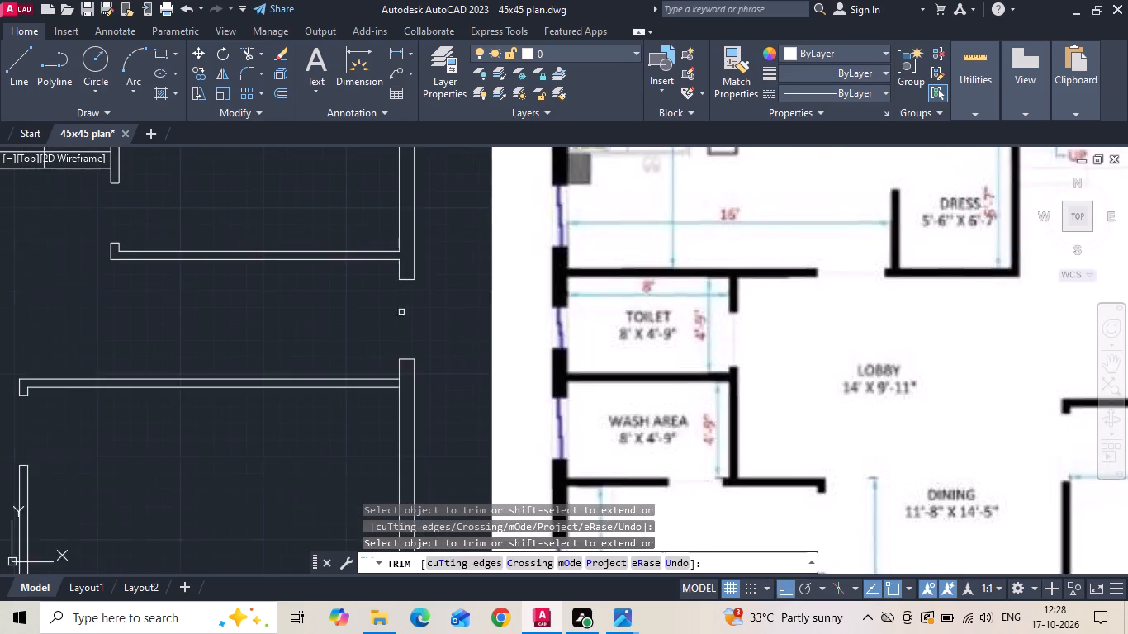
pyautogui.scroll(2, 398, 364)
pyautogui.click(396, 411)
pyautogui.scroll(-4, 486, 304)
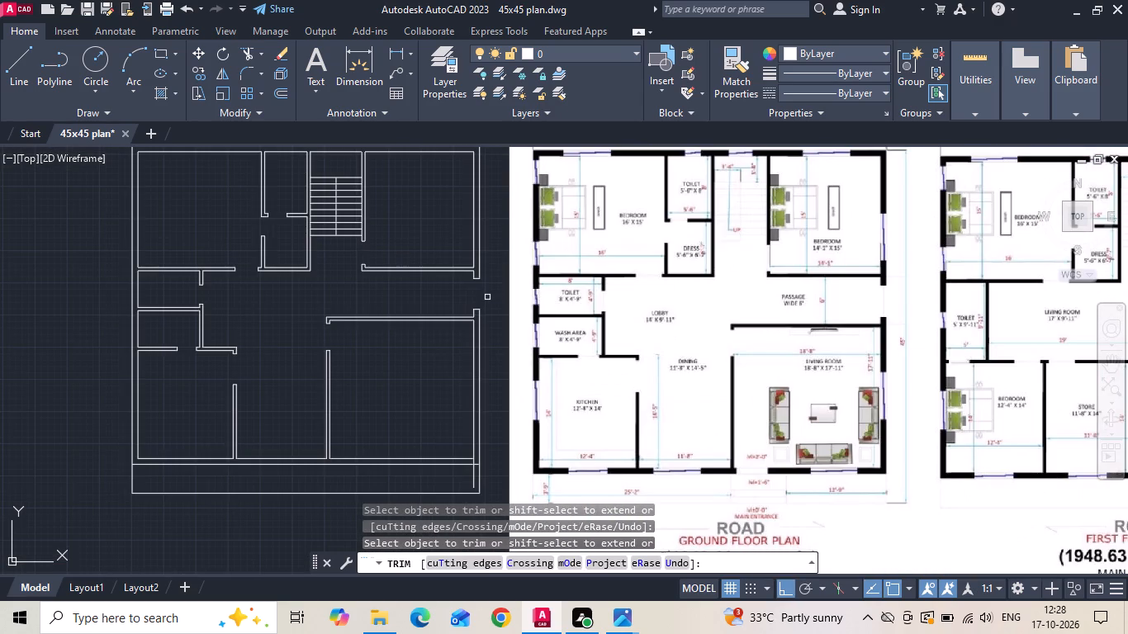
pyautogui.press('Escape')
# Trim away the right exterior wall's inner line where it runs past the front wall's inner line into the front strip.
pyautogui.scroll(1, 451, 474)
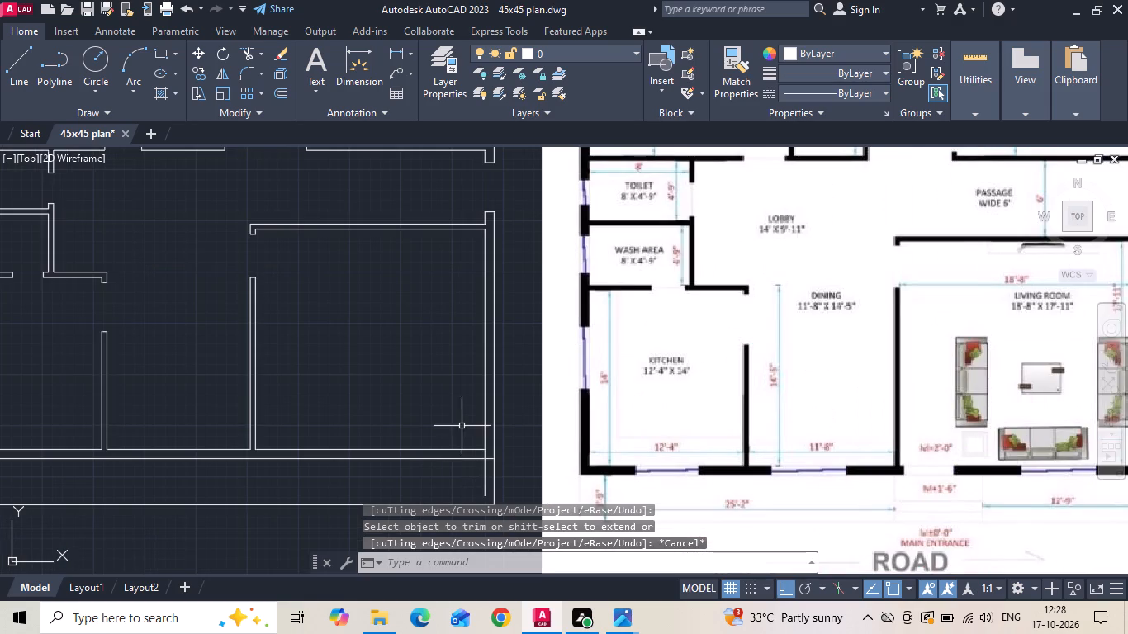
pyautogui.scroll(-1, 466, 399)
pyautogui.scroll(1, 477, 492)
pyautogui.write('tr')
pyautogui.press('space')
pyautogui.press('space')
pyautogui.scroll(2, 481, 424)
pyautogui.click(465, 365)
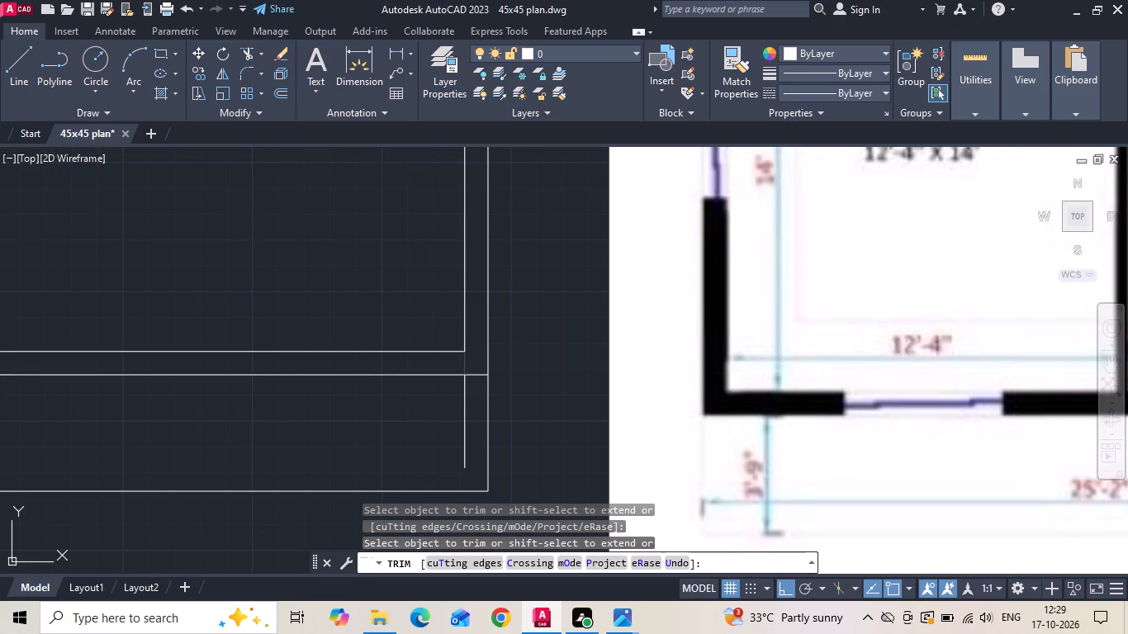
pyautogui.click(467, 400)
pyautogui.click(437, 429)
pyautogui.scroll(-2, 438, 428)
pyautogui.press('Escape')
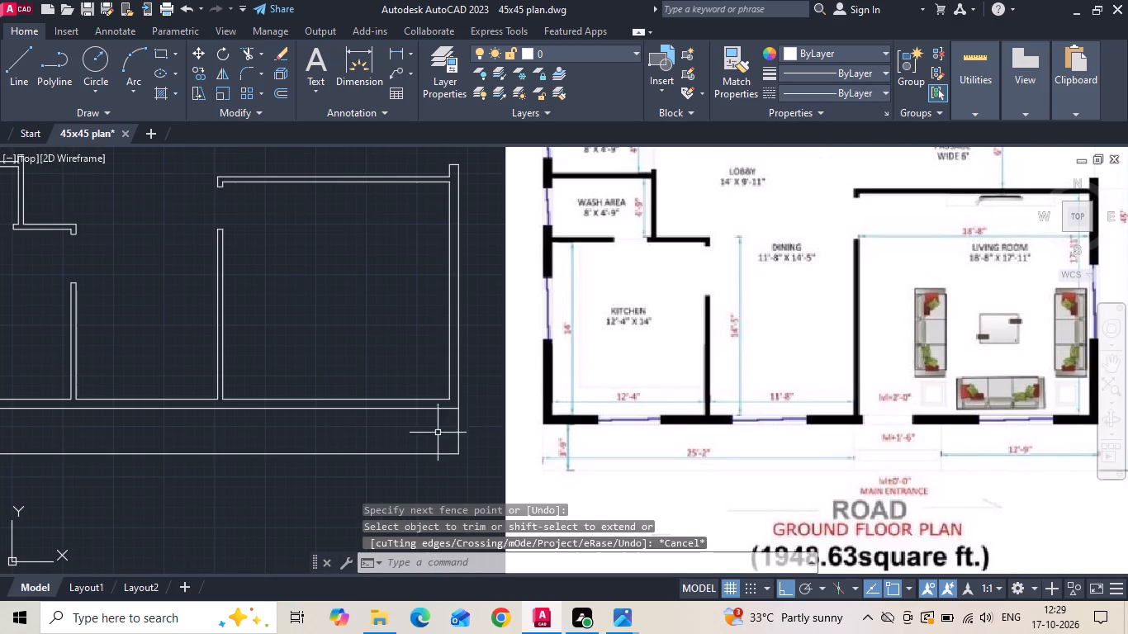
# Offset the living room's left partition line 5" into the living room, beside the front wall.
pyautogui.moveTo(306, 395); pyautogui.dragTo(413, 404, button='middle')
pyautogui.write('o 5')
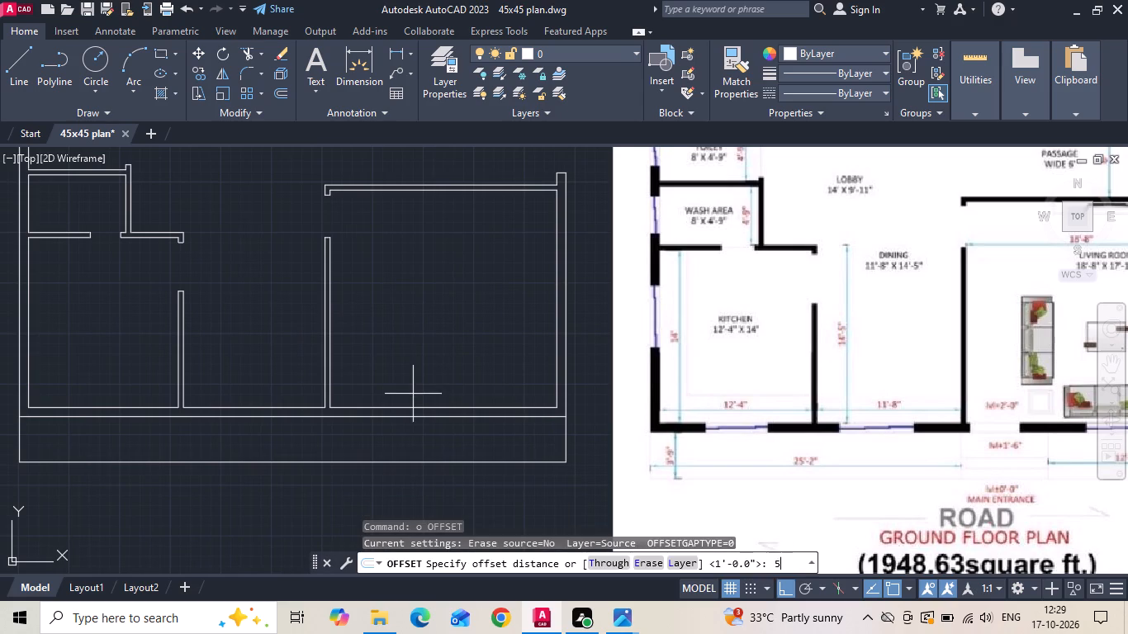
pyautogui.press('space')
pyautogui.scroll(1, 338, 385)
pyautogui.moveTo(324, 390); pyautogui.dragTo(358, 381)
pyautogui.click(386, 364)
pyautogui.press('Escape')
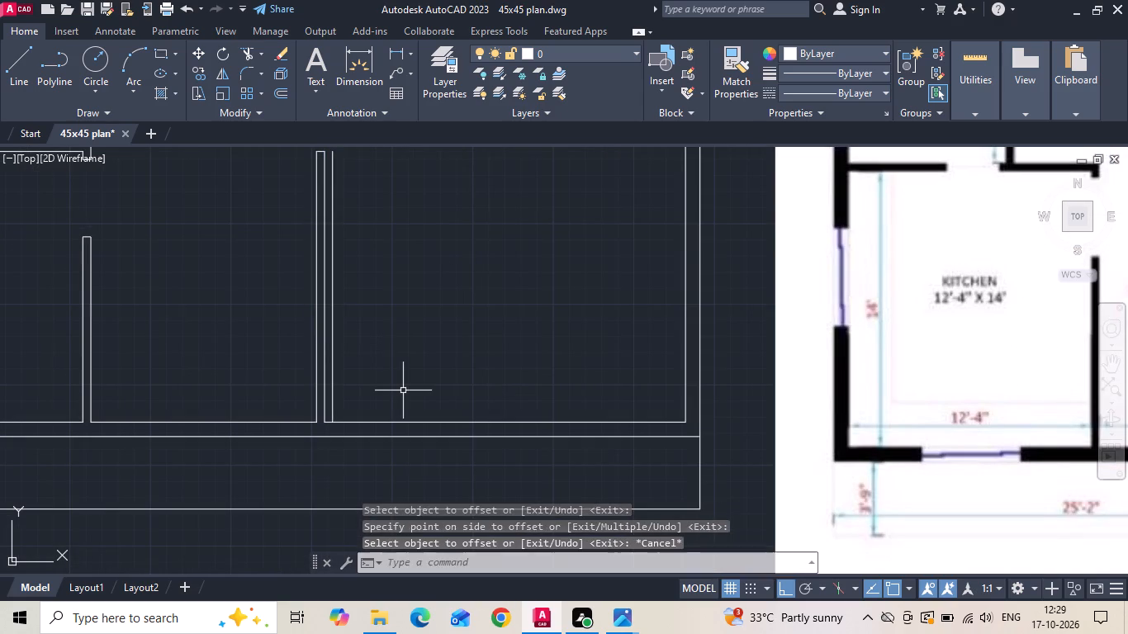
# Offset the new line another 4' into the living room to mark the main entrance width.
pyautogui.press('o')
pyautogui.press('space')
pyautogui.scroll(-1, 404, 390)
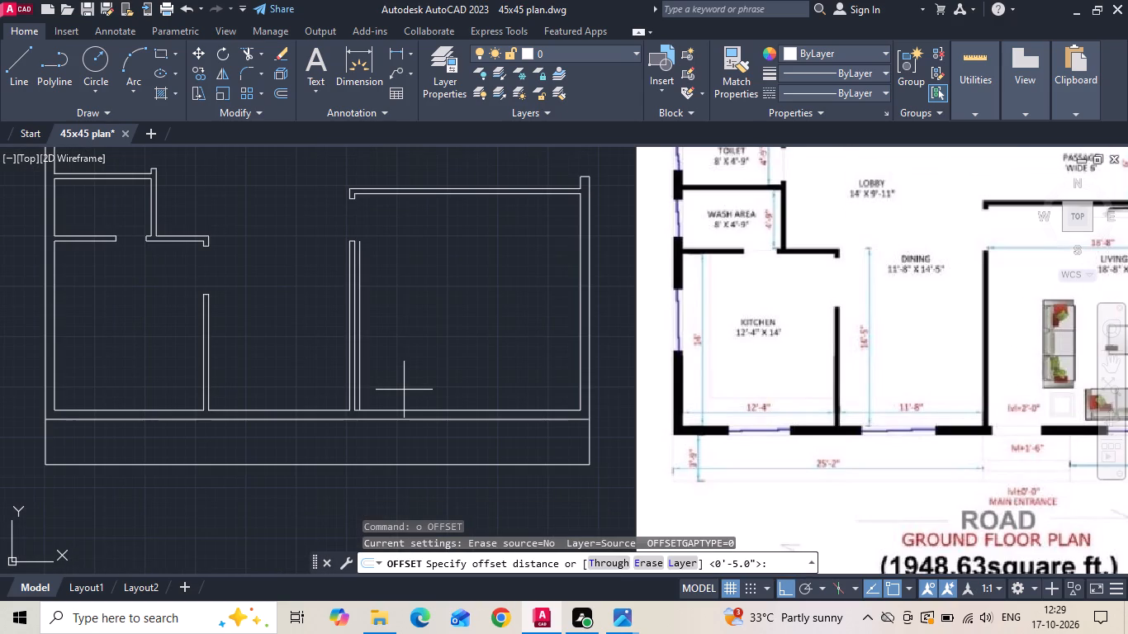
pyautogui.press('4')
pyautogui.press("'")
pyautogui.press('Return')
pyautogui.moveTo(358, 395); pyautogui.dragTo(419, 381)
pyautogui.click(458, 368)
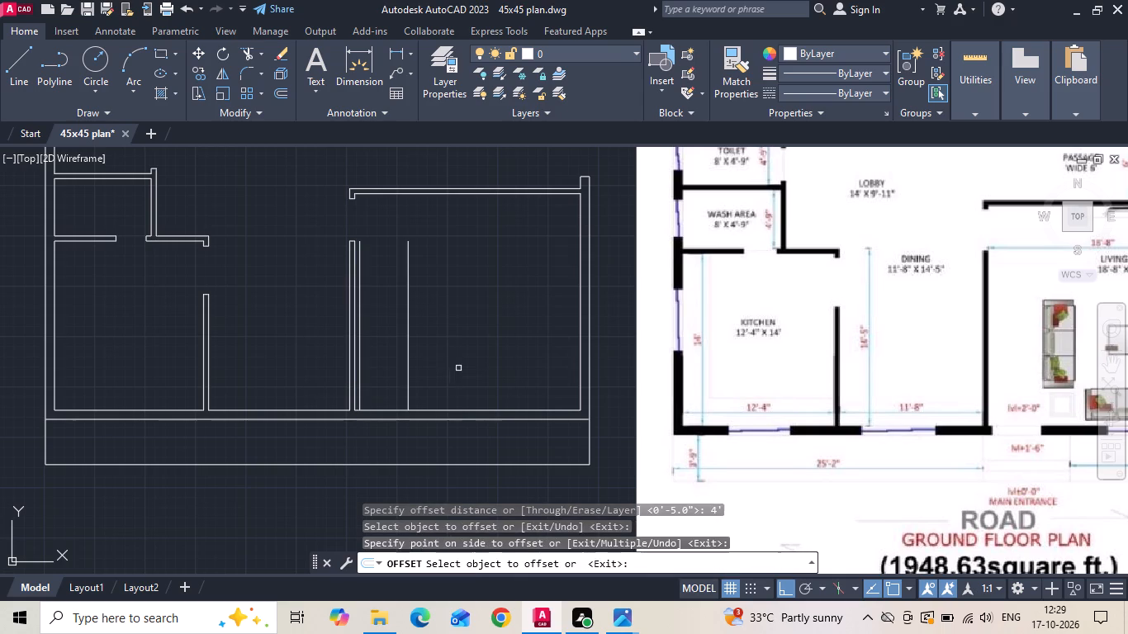
pyautogui.press('Escape')
# Extend both entrance lines through the front wall to its outer line.
pyautogui.write('ex')
pyautogui.press('space')
pyautogui.scroll(1, 376, 394)
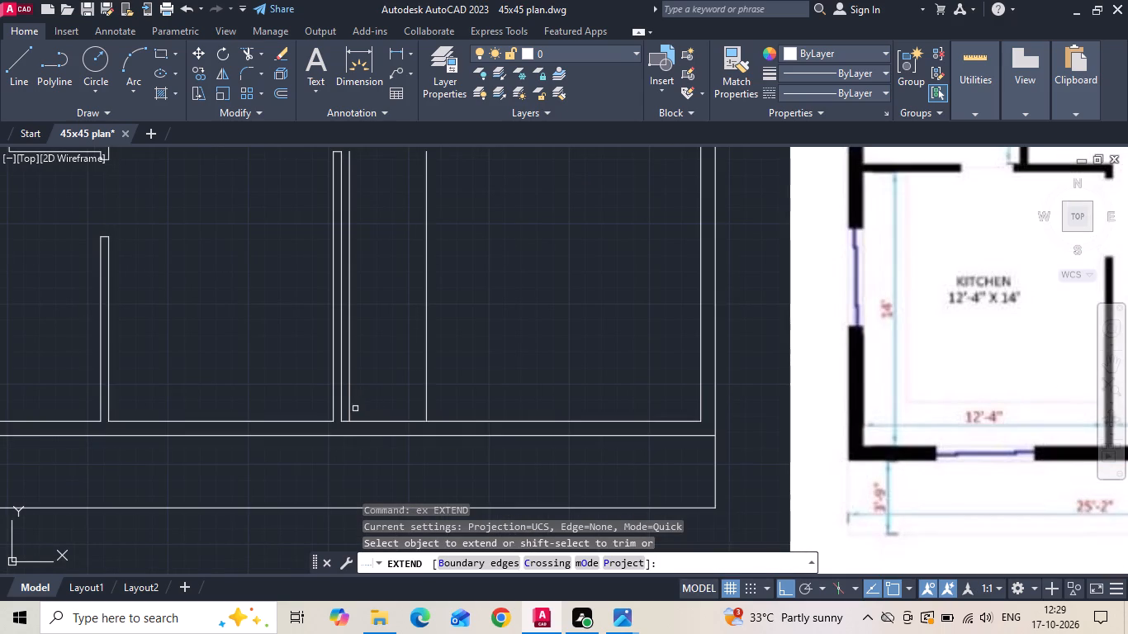
pyautogui.click(350, 406)
pyautogui.moveTo(391, 386); pyautogui.dragTo(479, 369)
pyautogui.press('Escape')
# Trim the front wall between the entrance lines and the leftover line portions inside the living room to open the main entrance.
pyautogui.press('t')
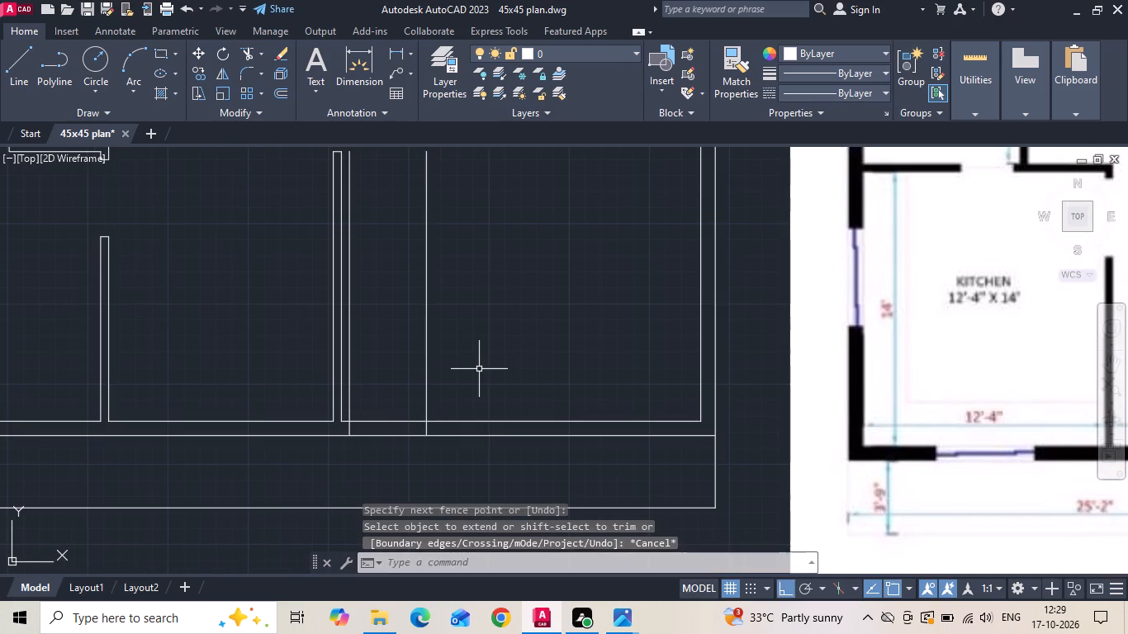
pyautogui.press('r')
pyautogui.press('space')
pyautogui.moveTo(446, 370); pyautogui.dragTo(390, 485)
pyautogui.hotkey('ctrl', 'z')
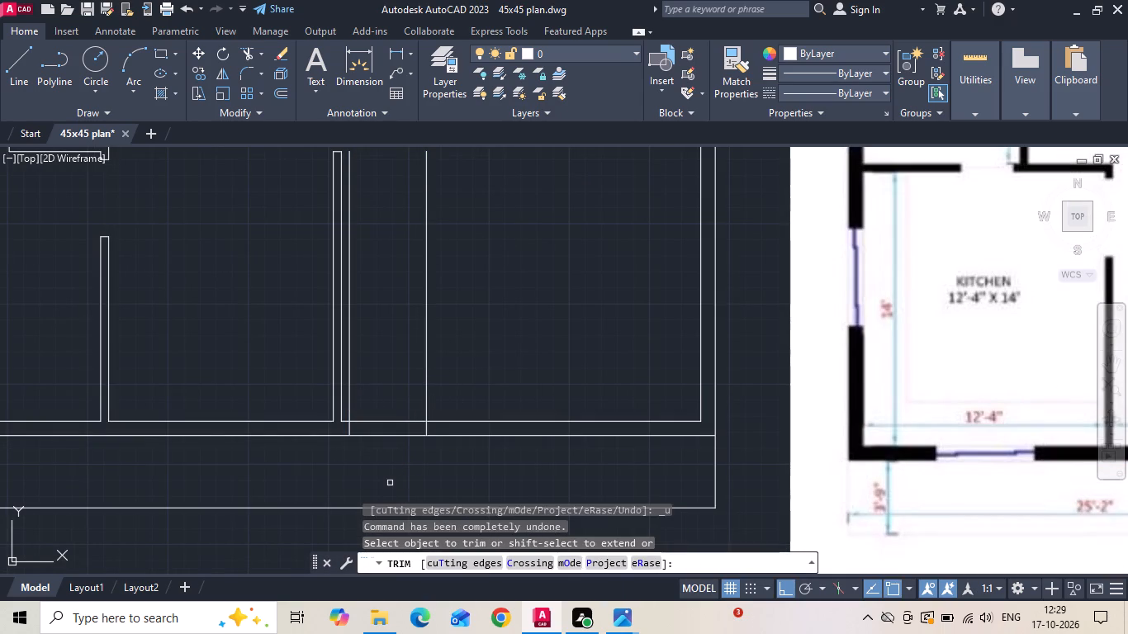
pyautogui.moveTo(384, 485); pyautogui.dragTo(513, 302)
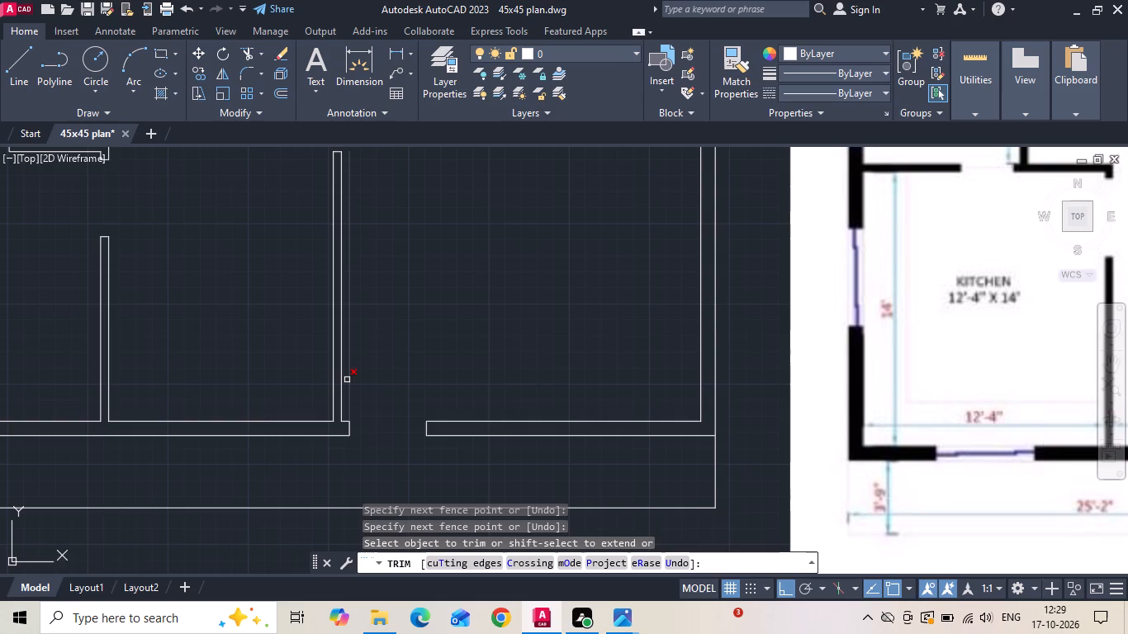
pyautogui.click(347, 380)
pyautogui.scroll(-2, 444, 367)
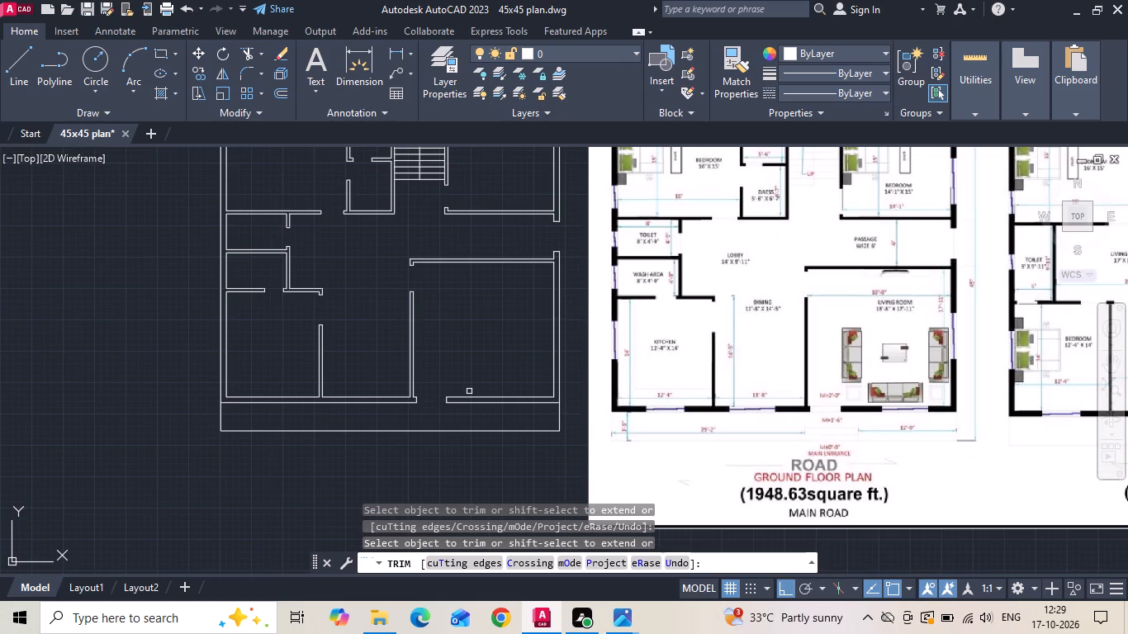
pyautogui.press('Escape')
# Save the drawing.
pyautogui.hotkey('ctrl', 's')
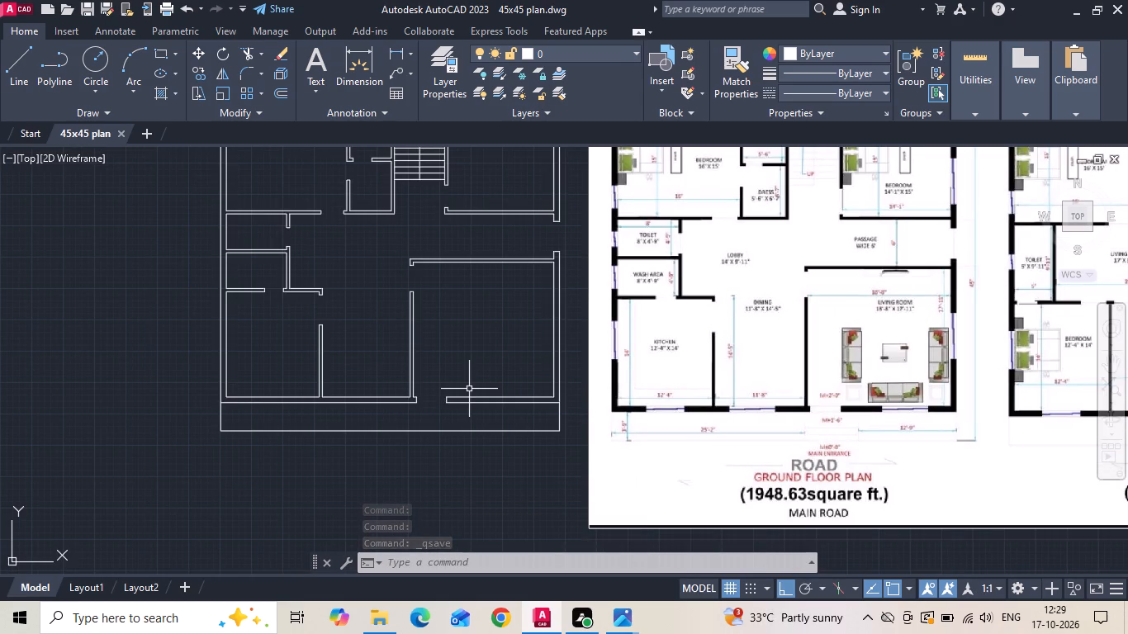
# Copy the entire ground floor plan horizontally to the empty area on the far side of the reference image.
pyautogui.scroll(-1, 415, 404)
pyautogui.moveTo(513, 194); pyautogui.dragTo(498, 228)
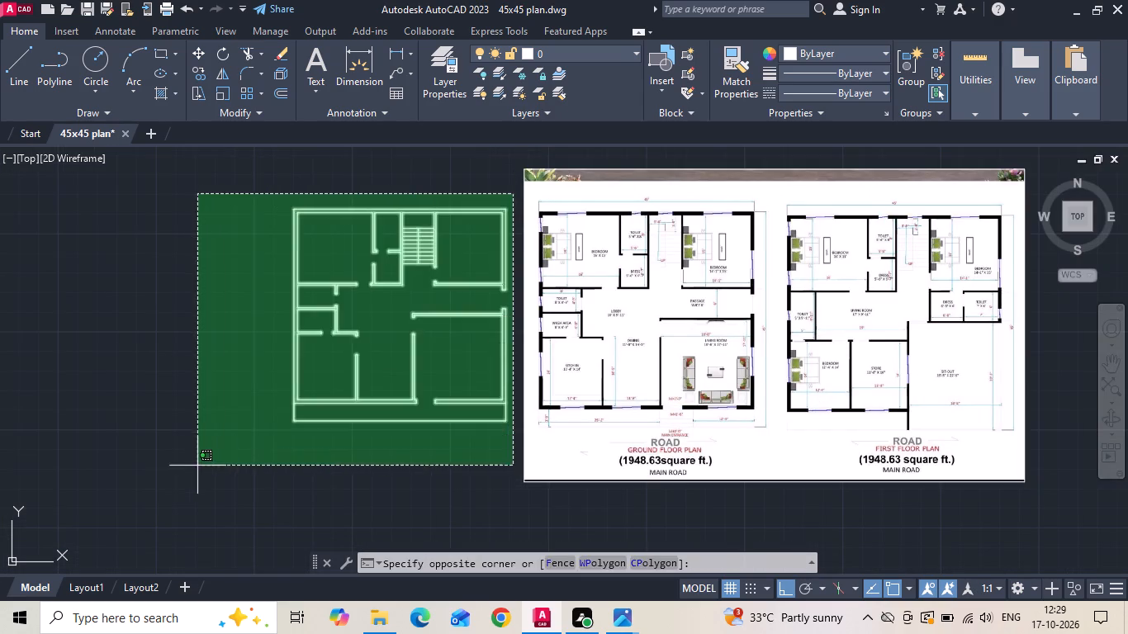
pyautogui.click(197, 466)
pyautogui.rightClick(391, 300)
pyautogui.click(425, 337)
pyautogui.moveTo(381, 334); pyautogui.dragTo(415, 336)
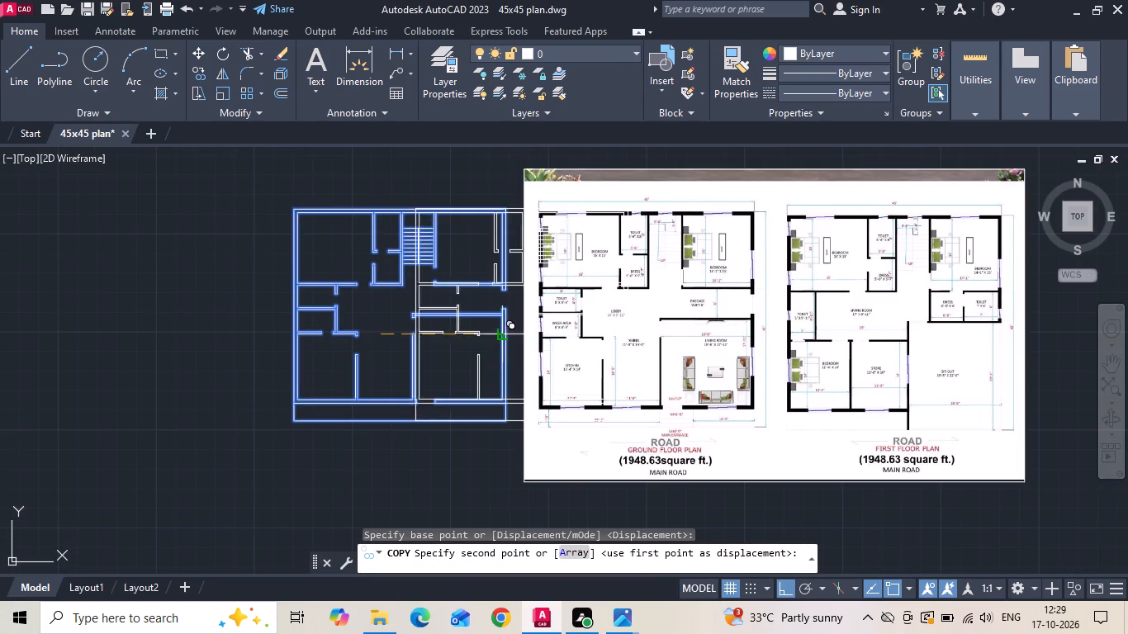
pyautogui.moveTo(474, 340); pyautogui.dragTo(145, 309, button='middle')
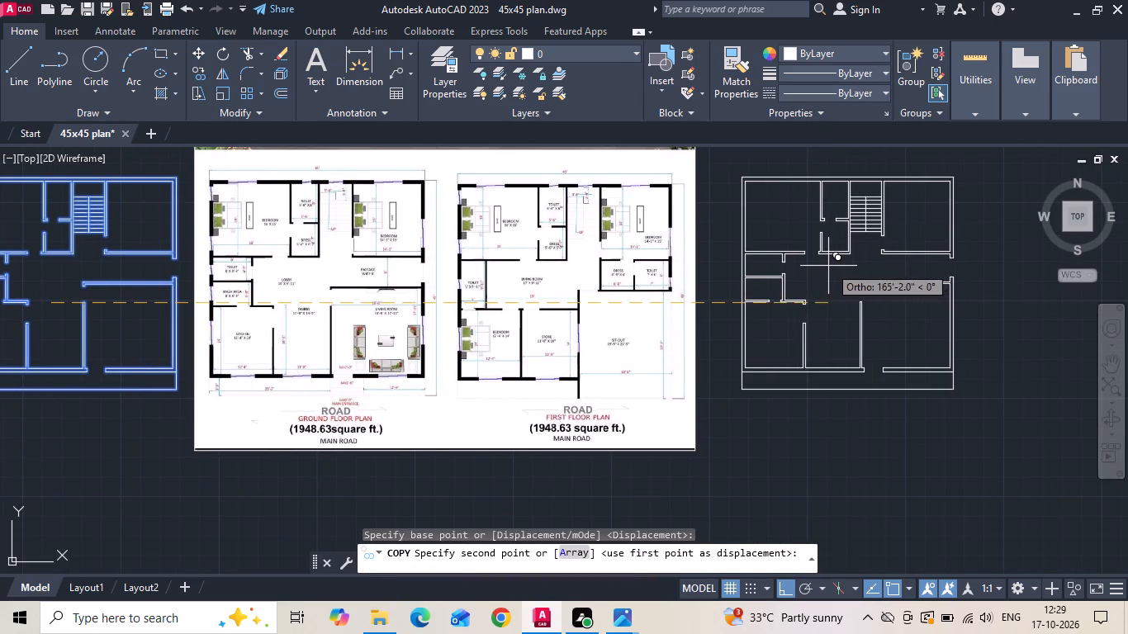
pyautogui.click(806, 266)
pyautogui.press('Escape')
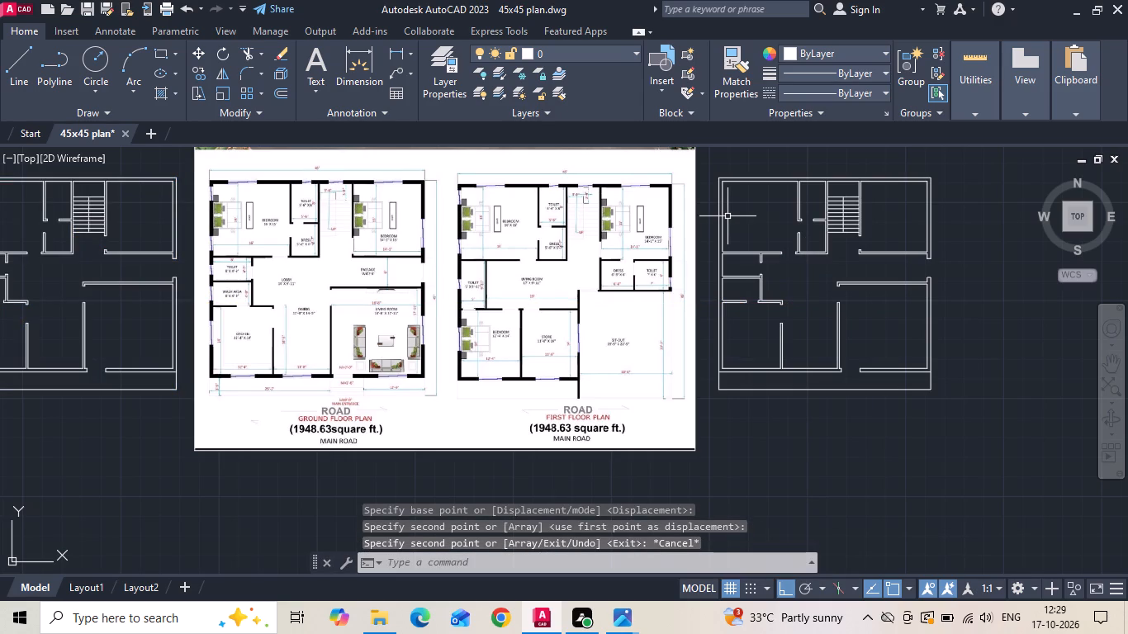
# Examine the first floor reference and measure the depth of the copied plan's kitchen.
pyautogui.scroll(2, 499, 260)
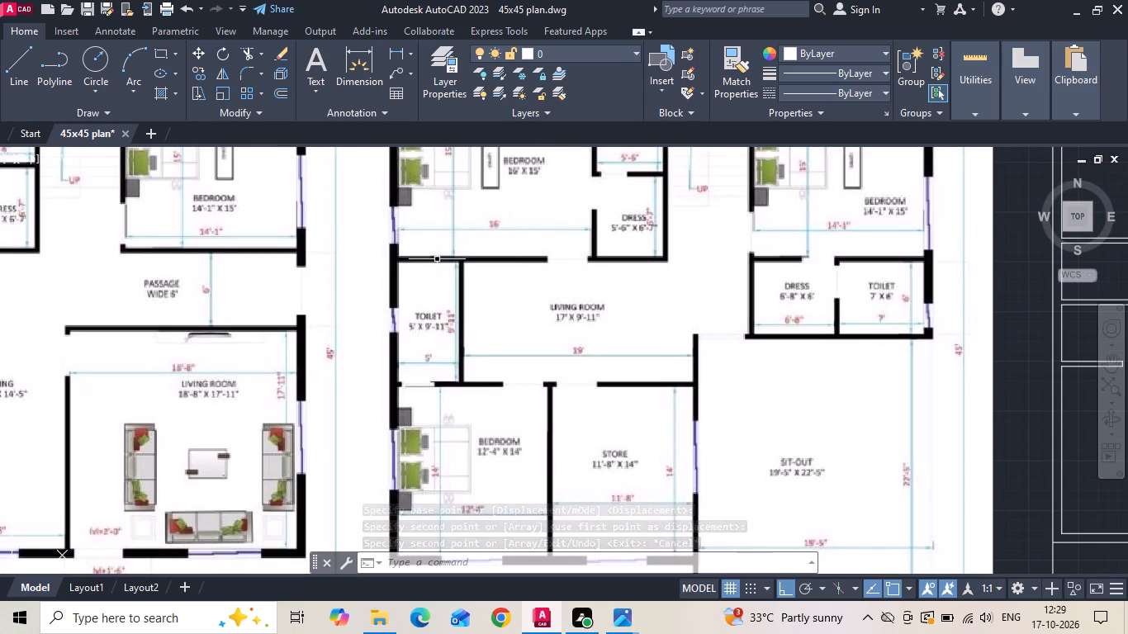
pyautogui.scroll(-2, 435, 258)
pyautogui.scroll(2, 685, 301)
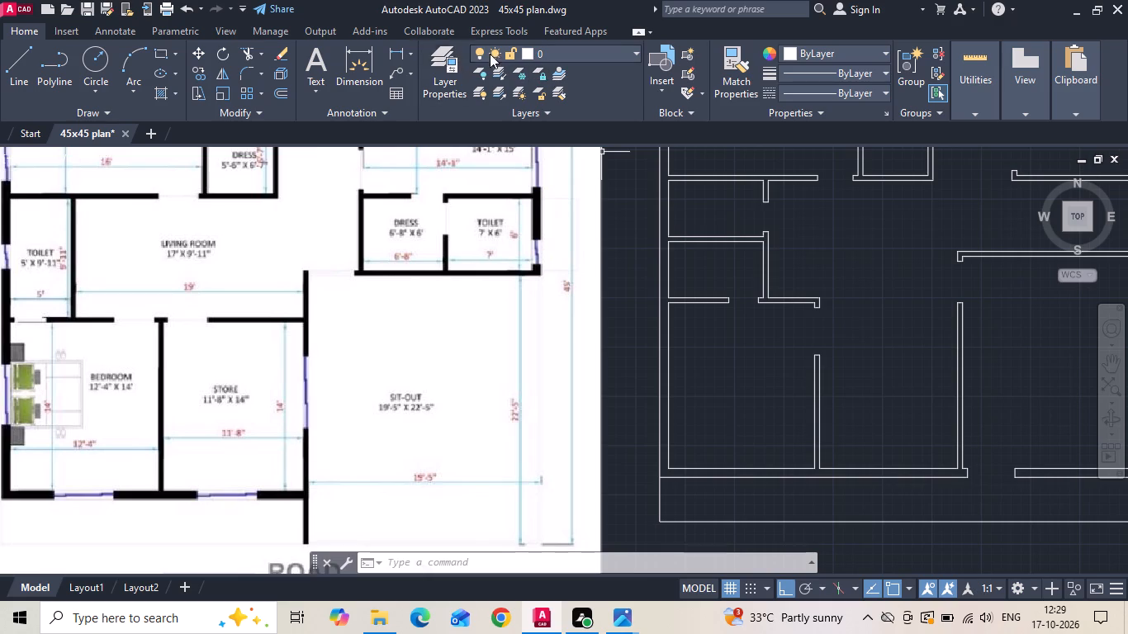
pyautogui.click(394, 50)
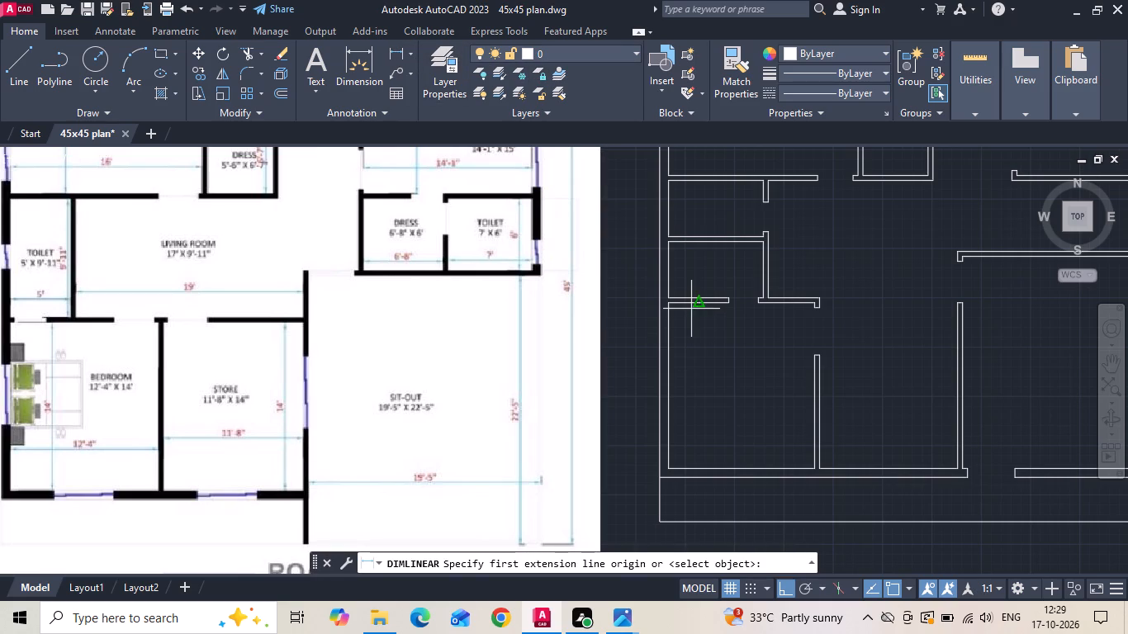
pyautogui.moveTo(690, 305); pyautogui.dragTo(690, 315)
pyautogui.click(684, 470)
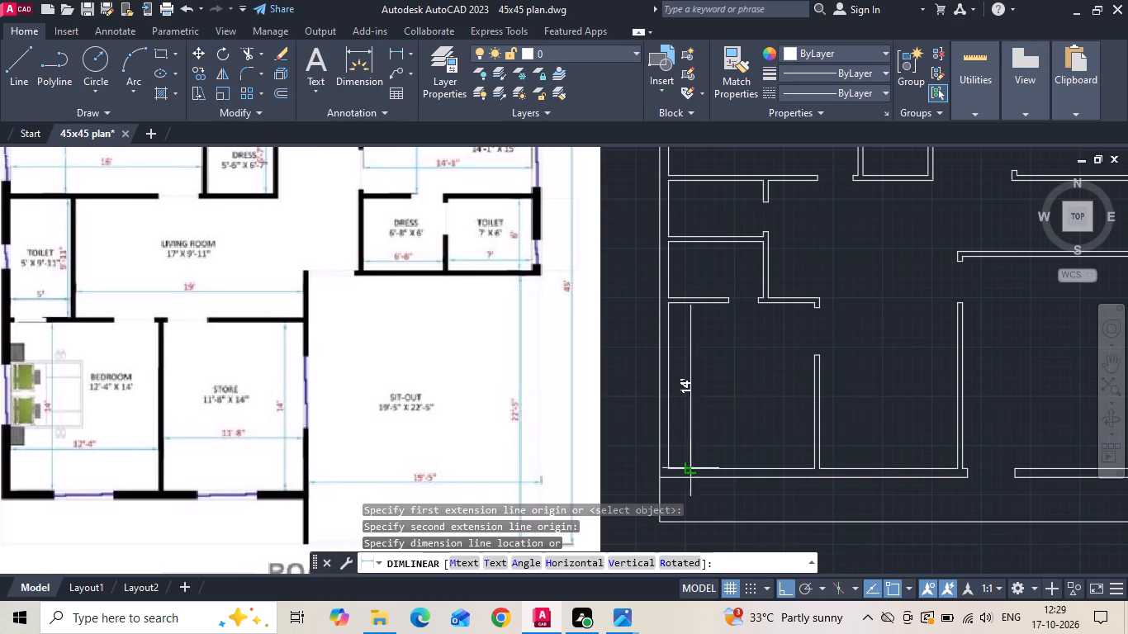
pyautogui.press('Escape')
# In the copied plan, erase the toilet and wash area partitions and the kitchen's back wall piece beyond the door opening.
pyautogui.moveTo(734, 364); pyautogui.dragTo(774, 457, button='middle')
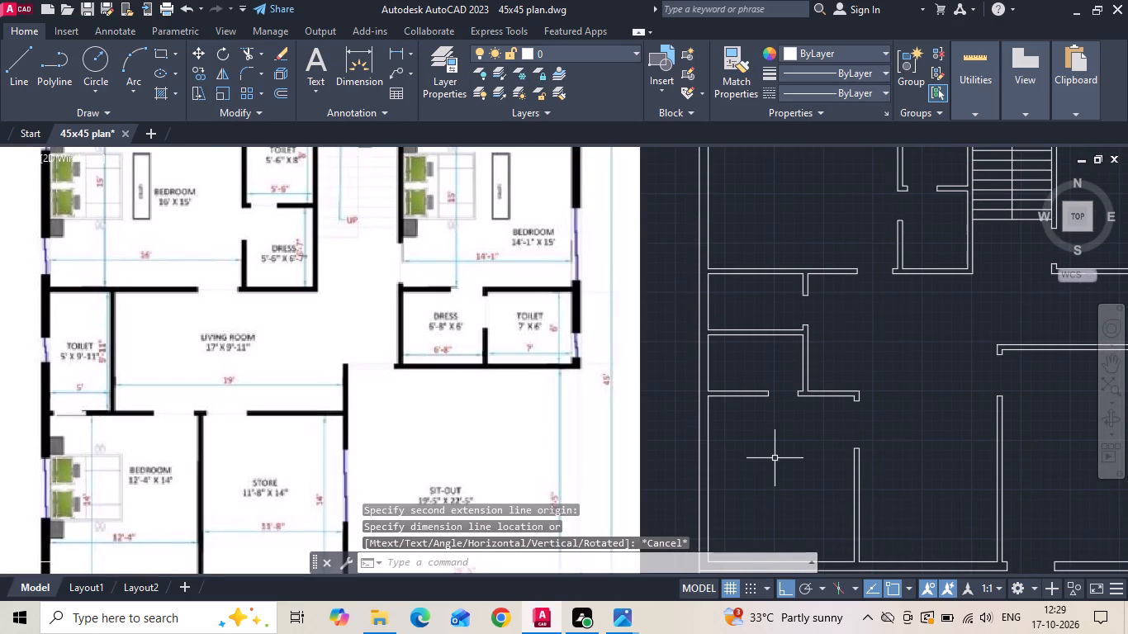
pyautogui.scroll(1, 864, 367)
pyautogui.moveTo(773, 229); pyautogui.dragTo(770, 246)
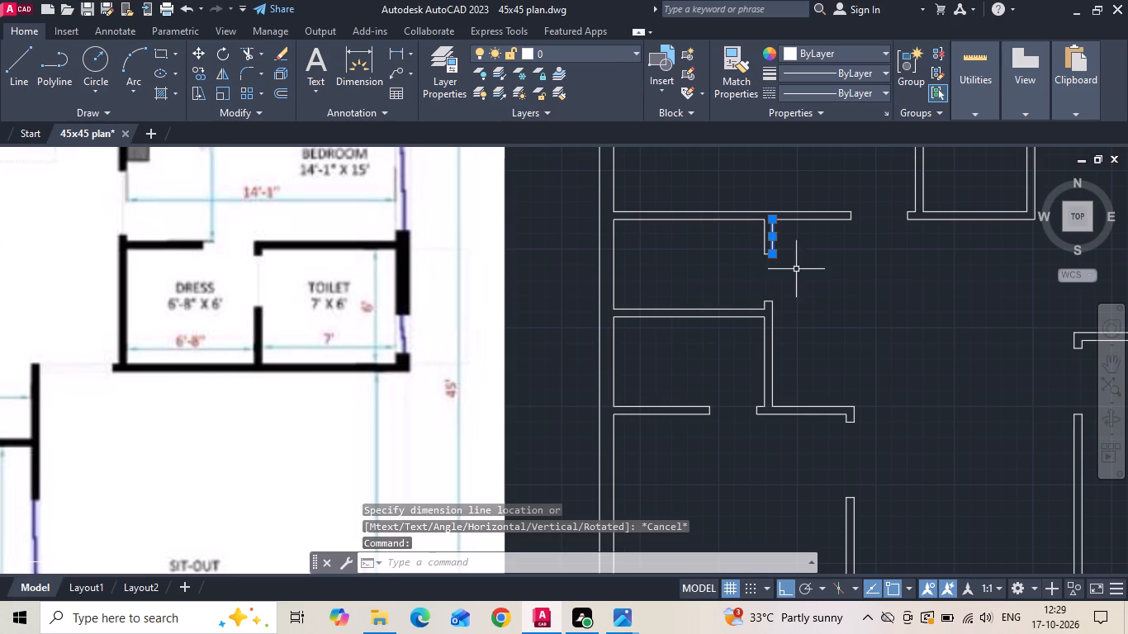
pyautogui.click(799, 247)
pyautogui.click(705, 377)
pyautogui.press('Delete')
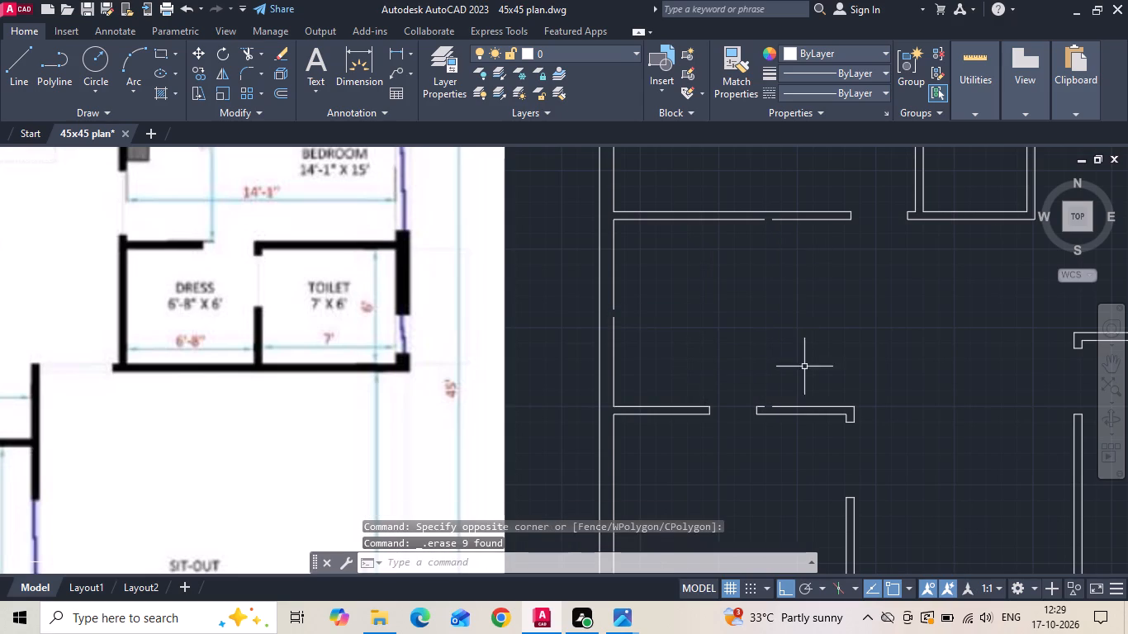
pyautogui.moveTo(801, 373); pyautogui.dragTo(769, 434)
pyautogui.click(747, 451)
pyautogui.press('Delete')
# Erase the leftover wall stub above the kitchen's side partition in the copied plan.
pyautogui.moveTo(879, 397); pyautogui.dragTo(755, 490)
pyautogui.click(726, 503)
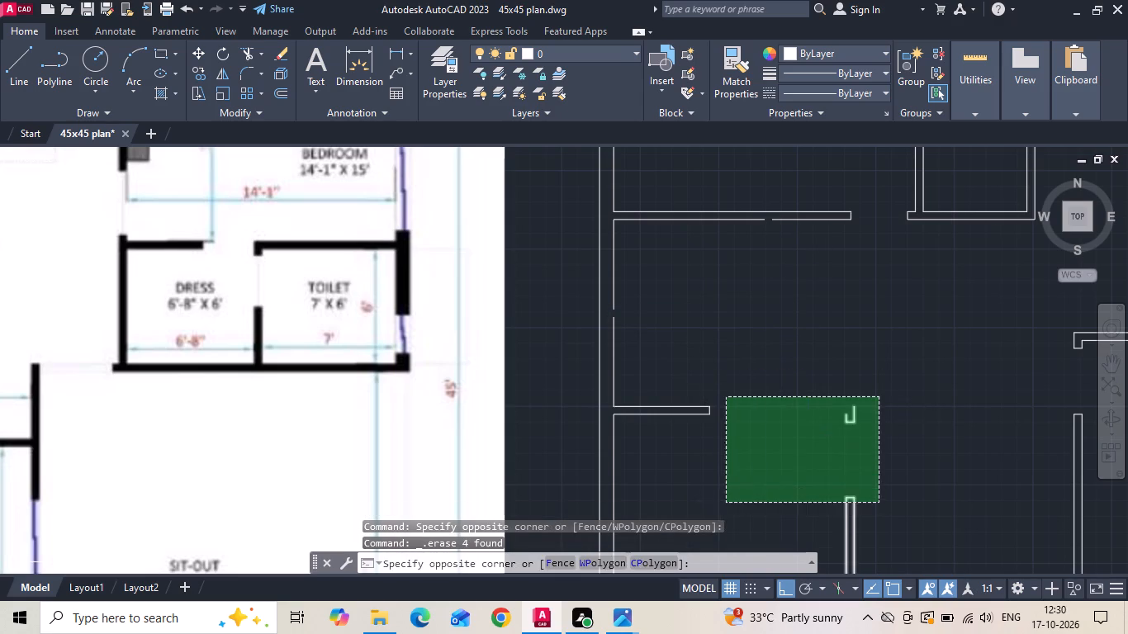
pyautogui.press('Escape')
pyautogui.moveTo(860, 457); pyautogui.dragTo(854, 444)
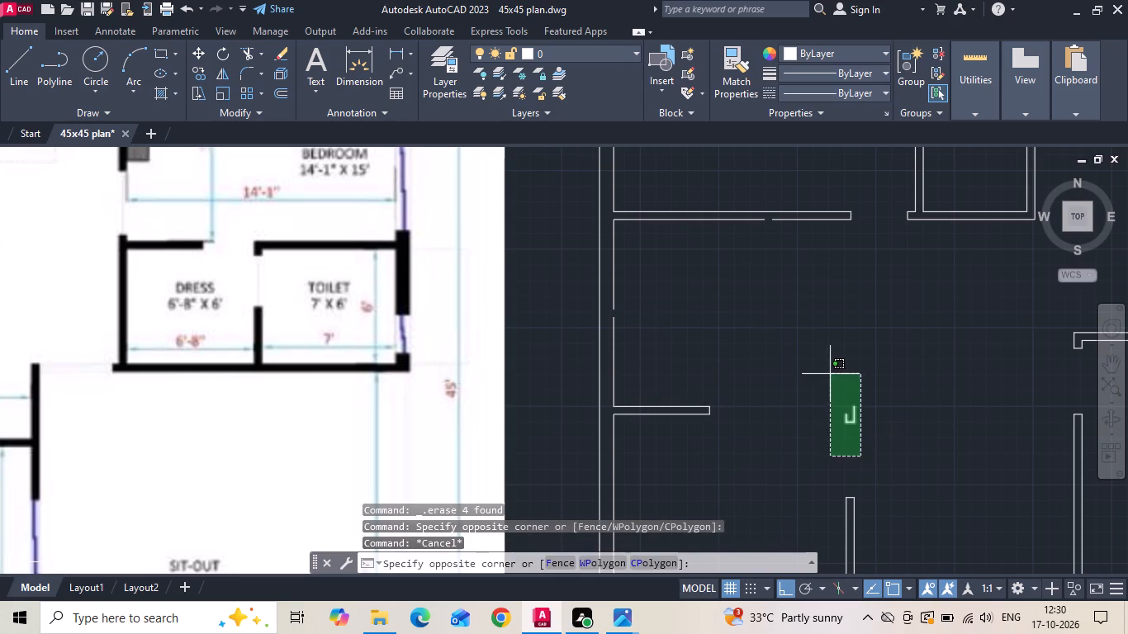
pyautogui.click(830, 373)
pyautogui.press('Delete')
# Erase the end caps of the kitchen's back wall and side partition at the former door openings.
pyautogui.scroll(2, 753, 405)
pyautogui.click(642, 428)
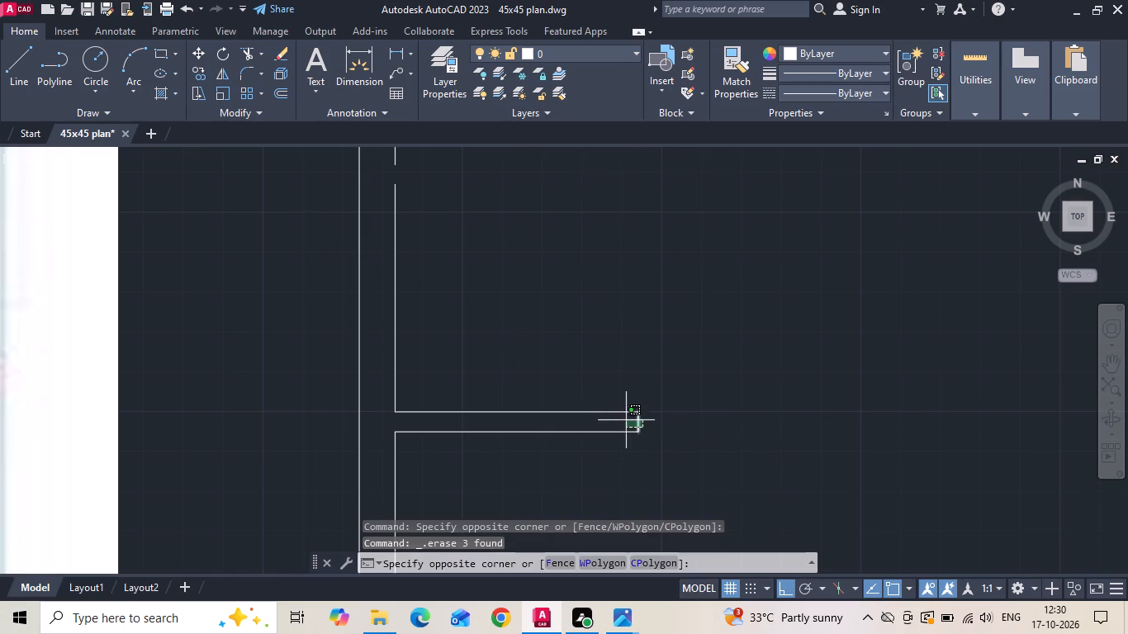
pyautogui.click(625, 420)
pyautogui.press('Delete')
pyautogui.scroll(-2, 614, 401)
pyautogui.scroll(2, 763, 501)
pyautogui.moveTo(764, 503); pyautogui.dragTo(760, 495)
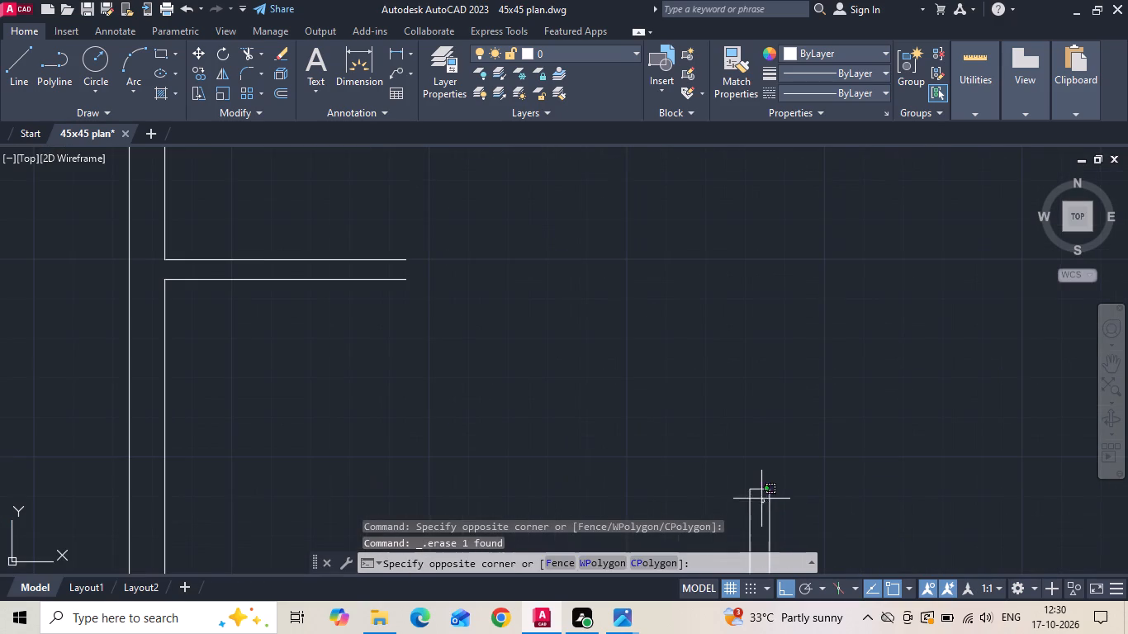
pyautogui.click(754, 465)
pyautogui.press('Delete')
# Fillet the inner and outer lines of the kitchen's back wall and side partition with zero radius to form a closed corner.
pyautogui.press('f')
pyautogui.press('space')
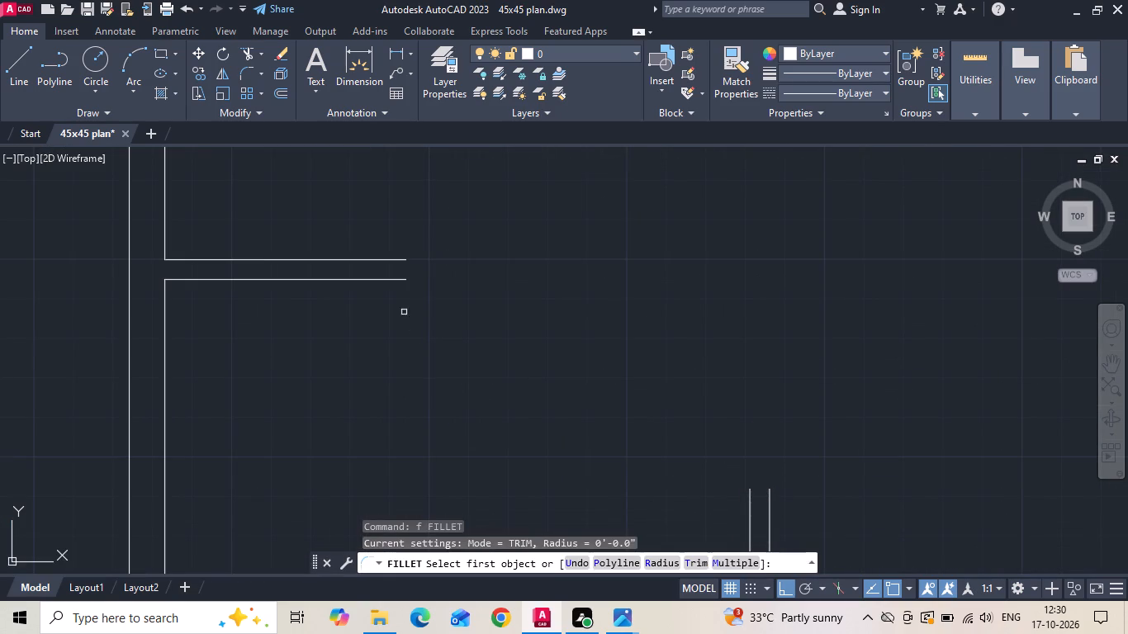
pyautogui.click(395, 280)
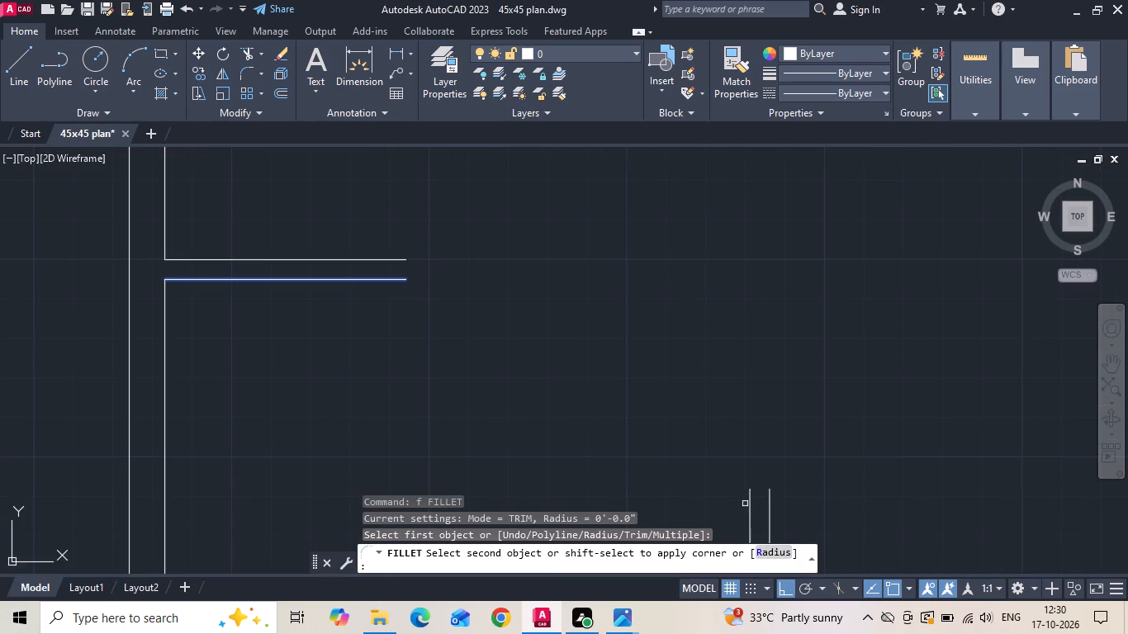
pyautogui.click(749, 500)
pyautogui.press('space')
pyautogui.click(768, 505)
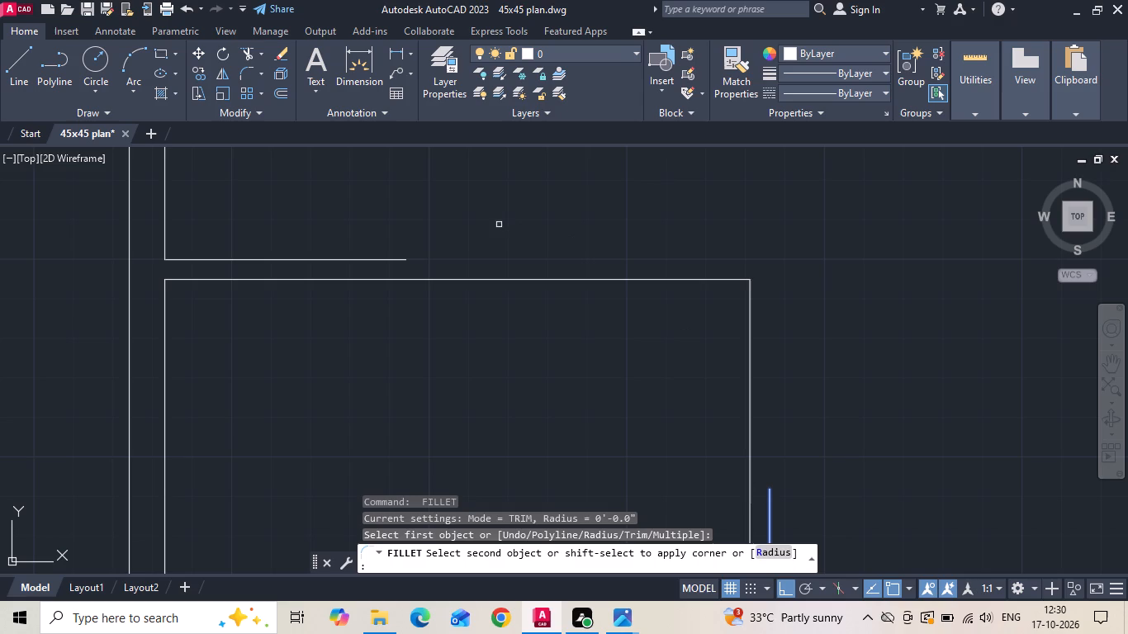
pyautogui.click(396, 258)
# Offset the left exterior wall's inner line 6' inward below the upper-left bedroom for the first floor toilet.
pyautogui.scroll(-4, 768, 367)
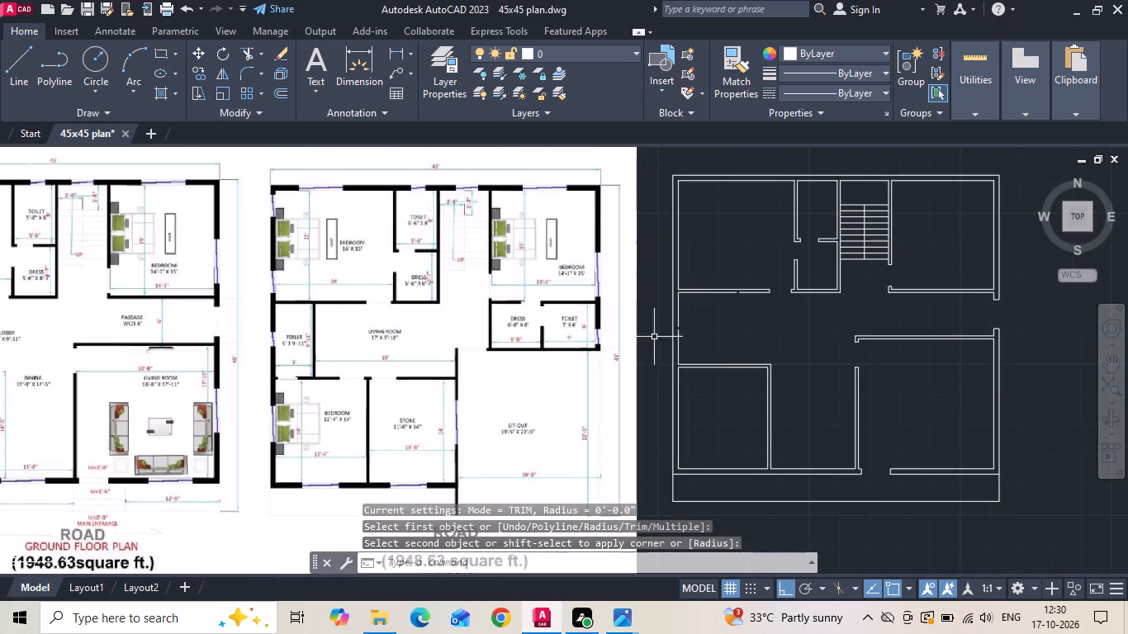
pyautogui.scroll(2, 317, 343)
pyautogui.press('Escape')
pyautogui.write('o')
pyautogui.press('space')
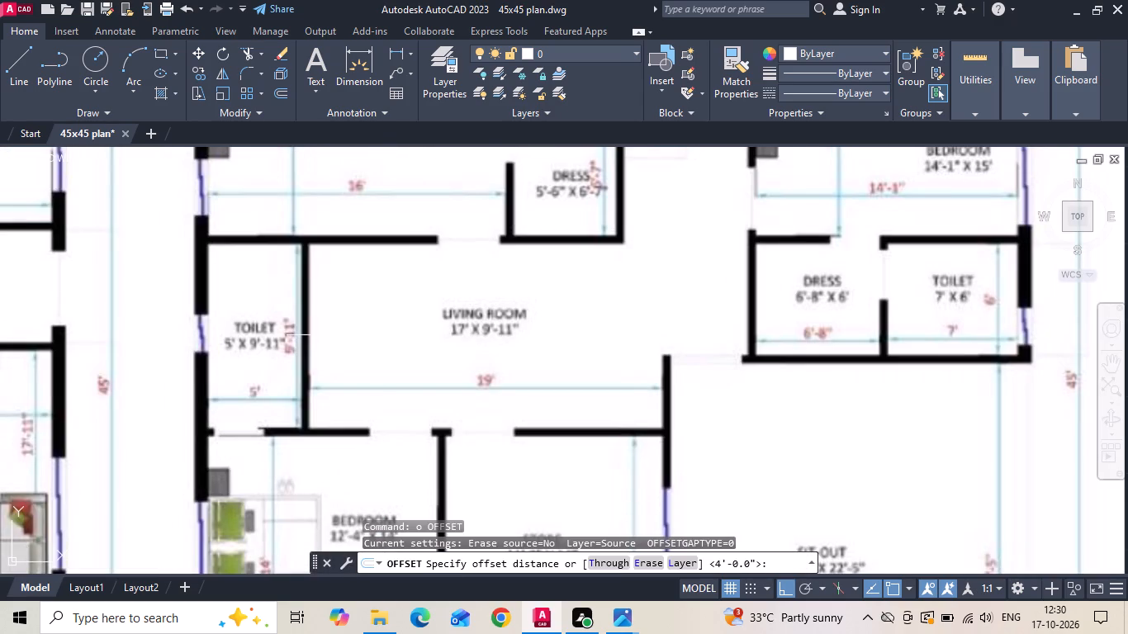
pyautogui.press('6')
pyautogui.press("'")
pyautogui.press('Return')
pyautogui.scroll(-2, 294, 338)
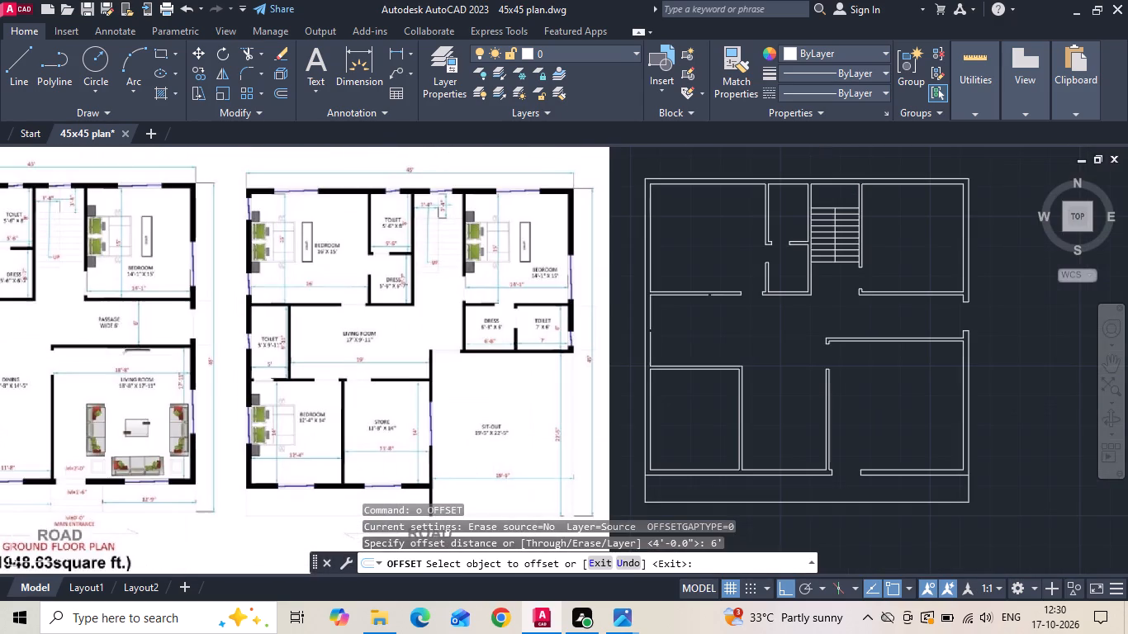
pyautogui.scroll(2, 742, 294)
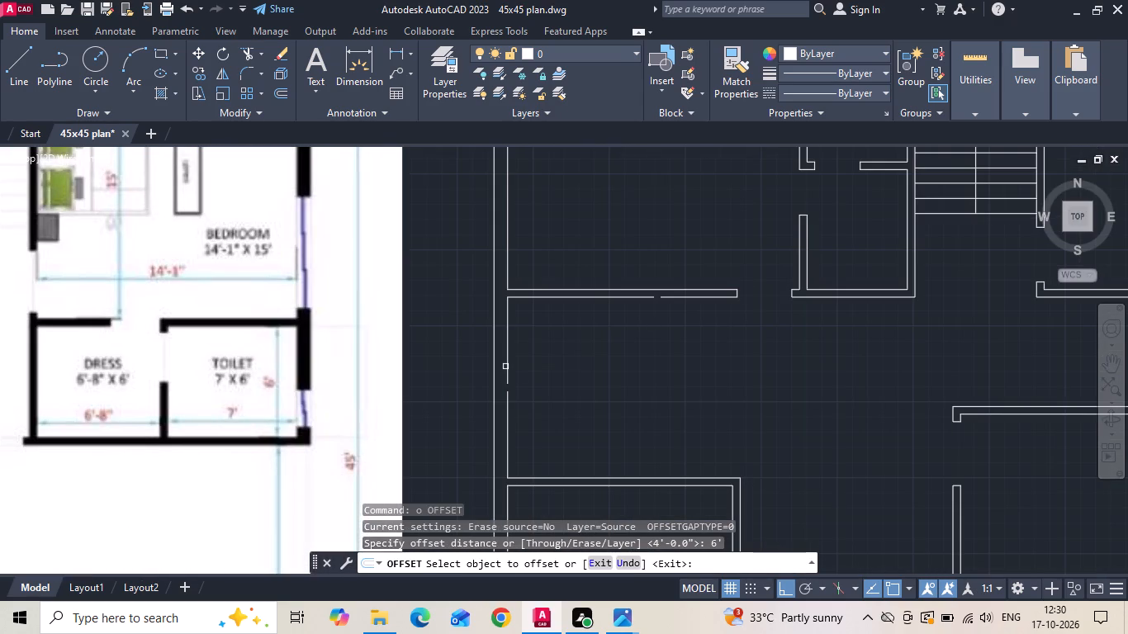
pyautogui.moveTo(509, 351); pyautogui.dragTo(519, 345)
pyautogui.click(605, 325)
pyautogui.press('Escape')
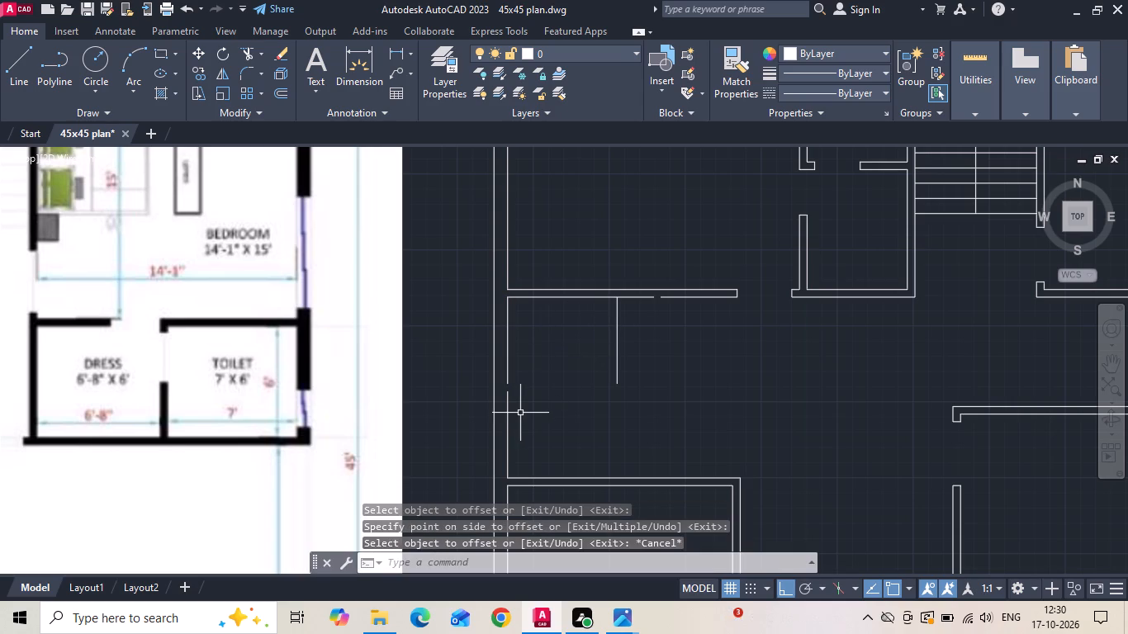
# Erase the lower broken segment of the left exterior wall's inner line beside the first floor toilet area.
pyautogui.click(509, 433)
pyautogui.press('Delete')
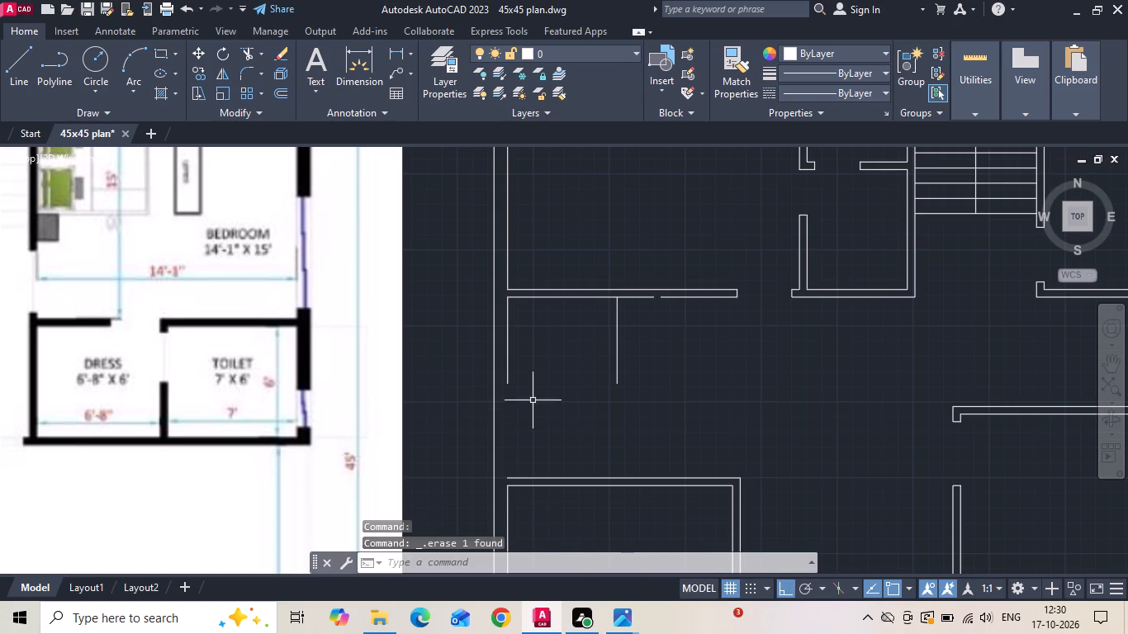
# Erase the broken lower segment of the upper-left bedroom's bottom wall, and extend the wall lines around the toilet to close their gaps.
pyautogui.click(672, 298)
pyautogui.press('Delete')
pyautogui.write('ex')
pyautogui.press('space')
pyautogui.click(649, 296)
pyautogui.moveTo(617, 358); pyautogui.dragTo(610, 368)
pyautogui.click(509, 381)
pyautogui.press('Escape')
# Offset the toilet's partition line 5" away from the toilet to give the wall its thickness.
pyautogui.press('o')
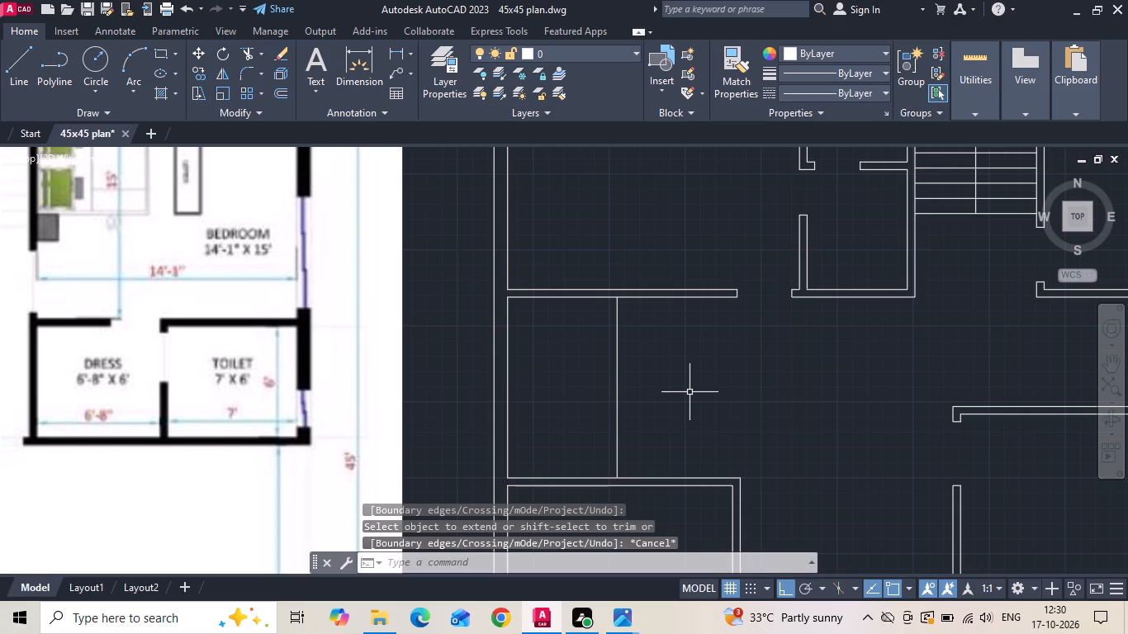
pyautogui.press('space')
pyautogui.write('5')
pyautogui.press('space')
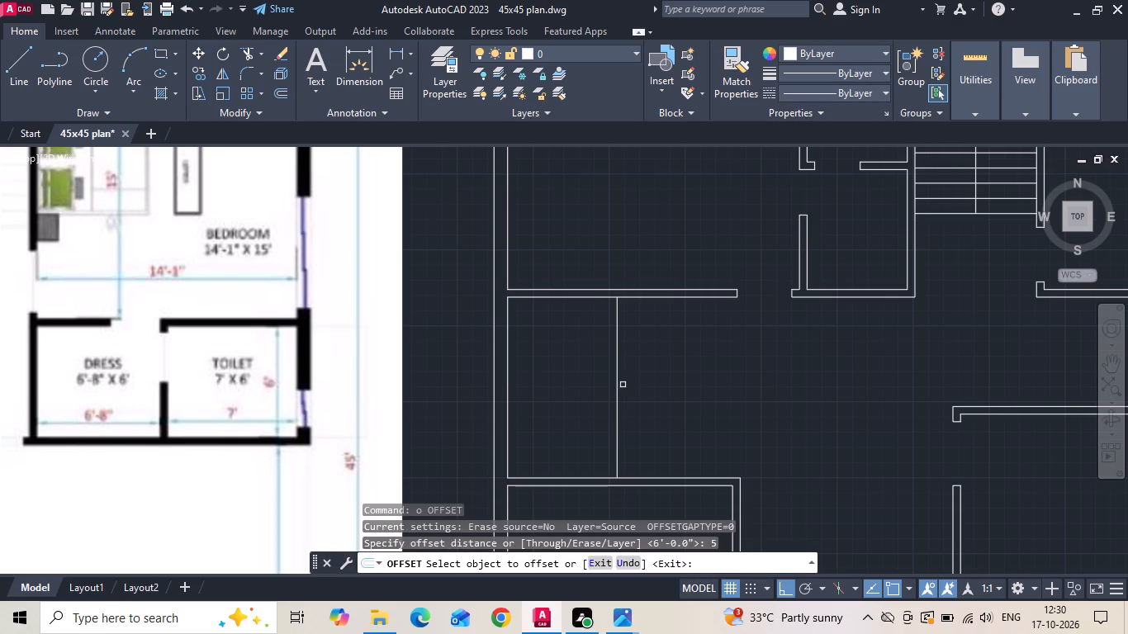
pyautogui.moveTo(619, 390); pyautogui.dragTo(633, 384)
pyautogui.click(658, 359)
pyautogui.scroll(-2, 663, 324)
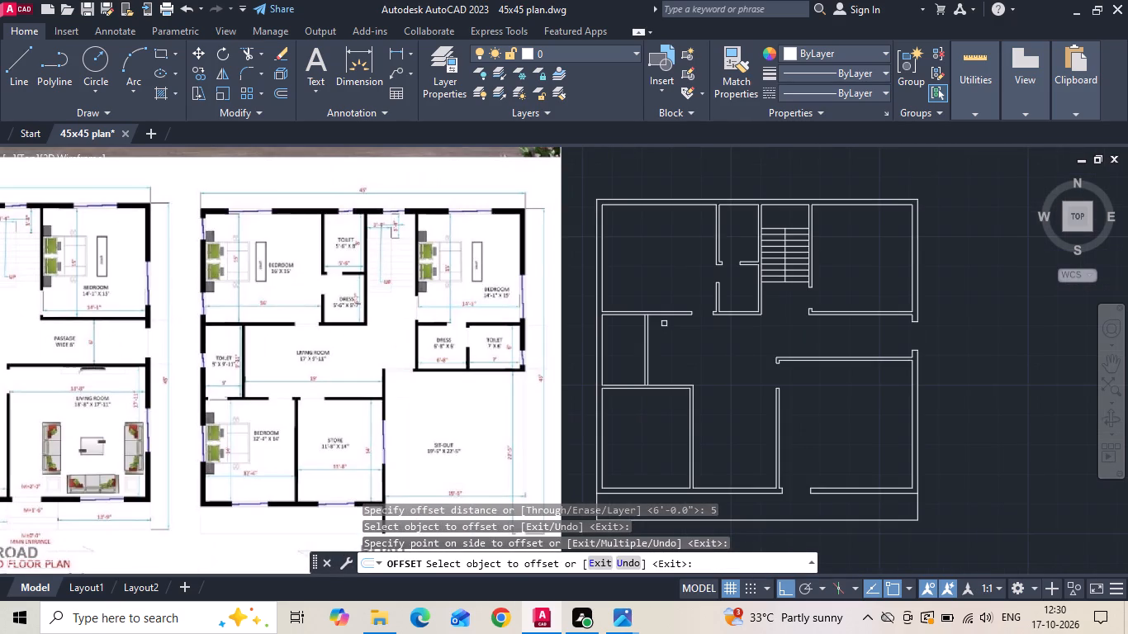
pyautogui.press('Escape')
# Offset the left exterior wall's inner line 5" into the toilet, and offset that copy another 2'6" to mark the toilet door's jambs.
pyautogui.scroll(3, 621, 396)
pyautogui.write('o')
pyautogui.press('space')
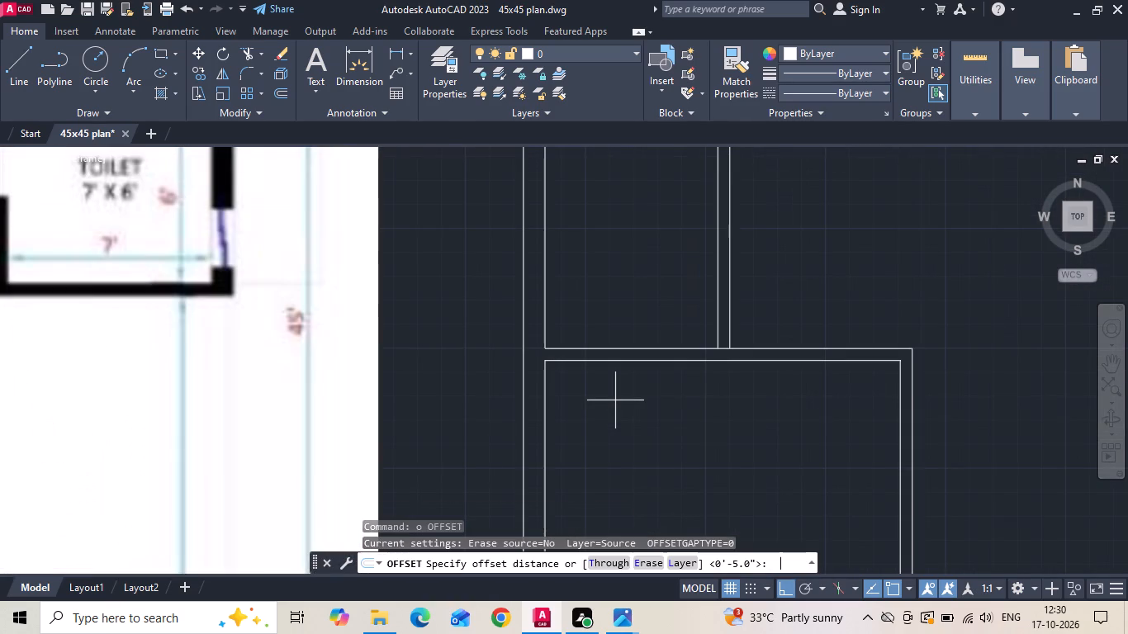
pyautogui.press('5')
pyautogui.press('Return')
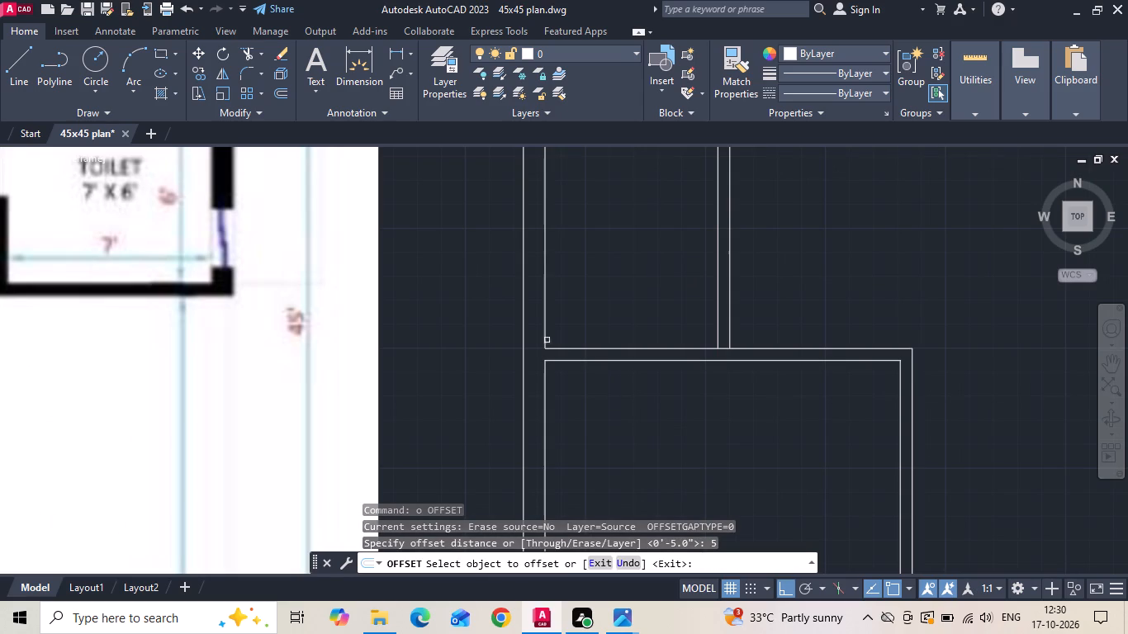
pyautogui.moveTo(543, 334); pyautogui.dragTo(573, 315)
pyautogui.click(582, 307)
pyautogui.press('Escape')
pyautogui.press('o')
pyautogui.press('space')
pyautogui.press('2')
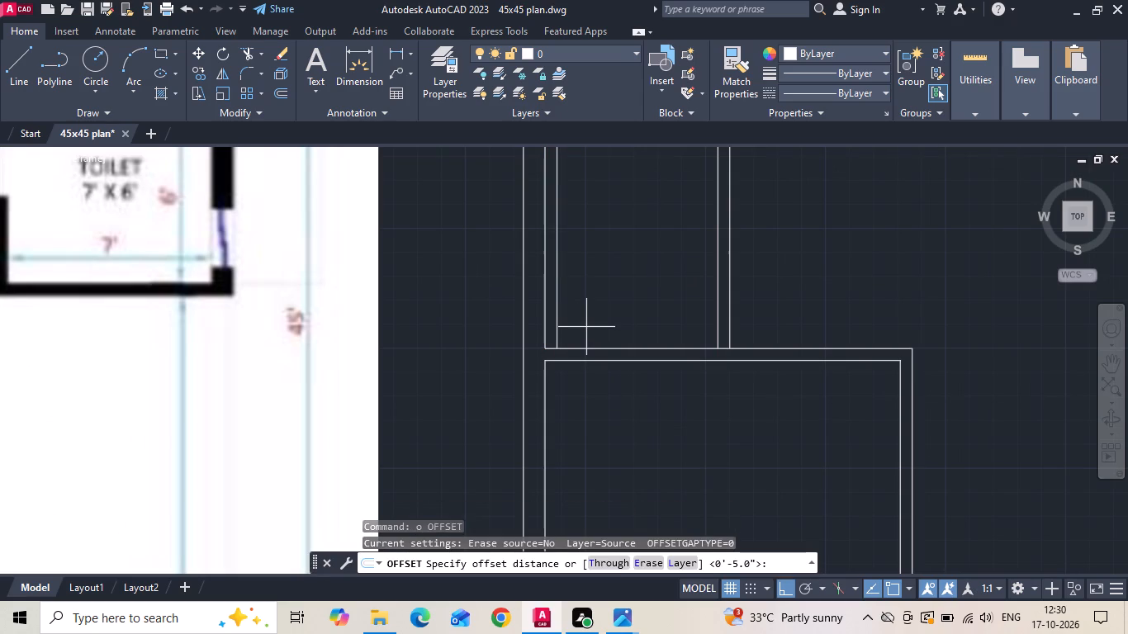
pyautogui.write("'6")
pyautogui.press('space')
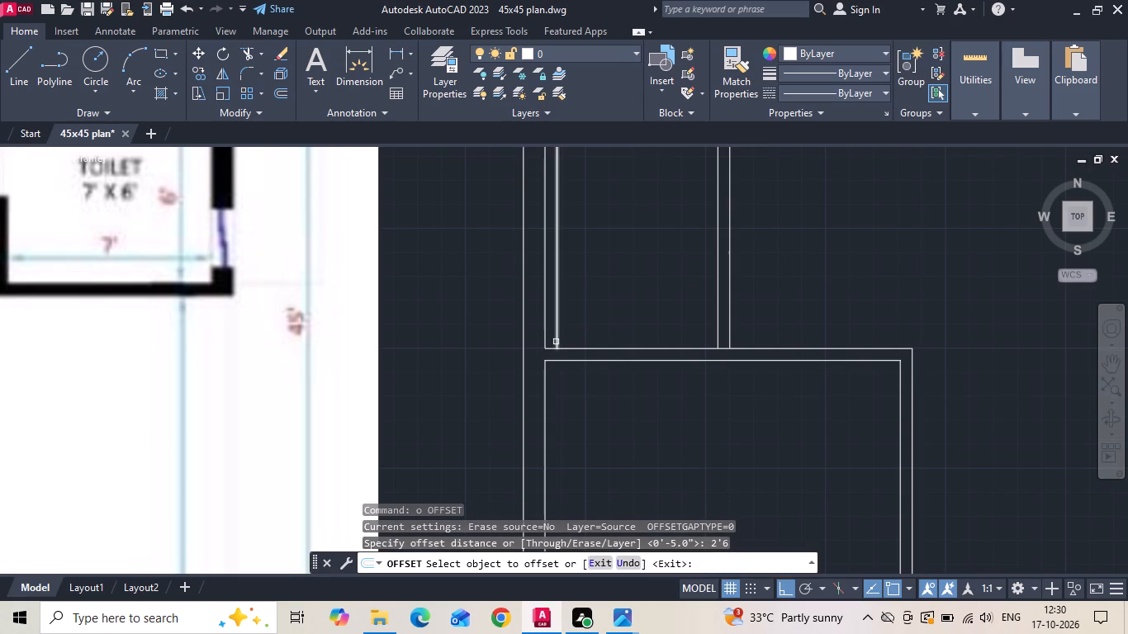
pyautogui.moveTo(556, 342); pyautogui.dragTo(607, 322)
pyautogui.click(614, 317)
pyautogui.press('Escape')
# Extend both jamb lines across the toilet's lower wall and trim out the 2'6" door opening and the leftover jamb lines.
pyautogui.write('ex')
pyautogui.press('space')
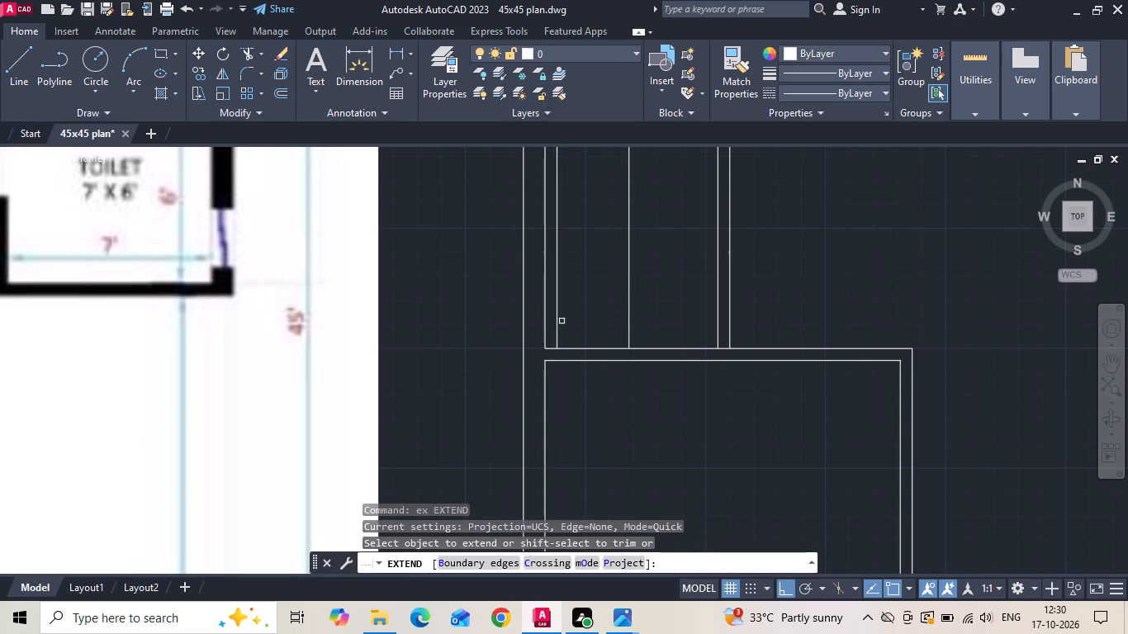
pyautogui.click(555, 334)
pyautogui.moveTo(621, 305); pyautogui.dragTo(633, 300)
pyautogui.click(671, 284)
pyautogui.press('Escape')
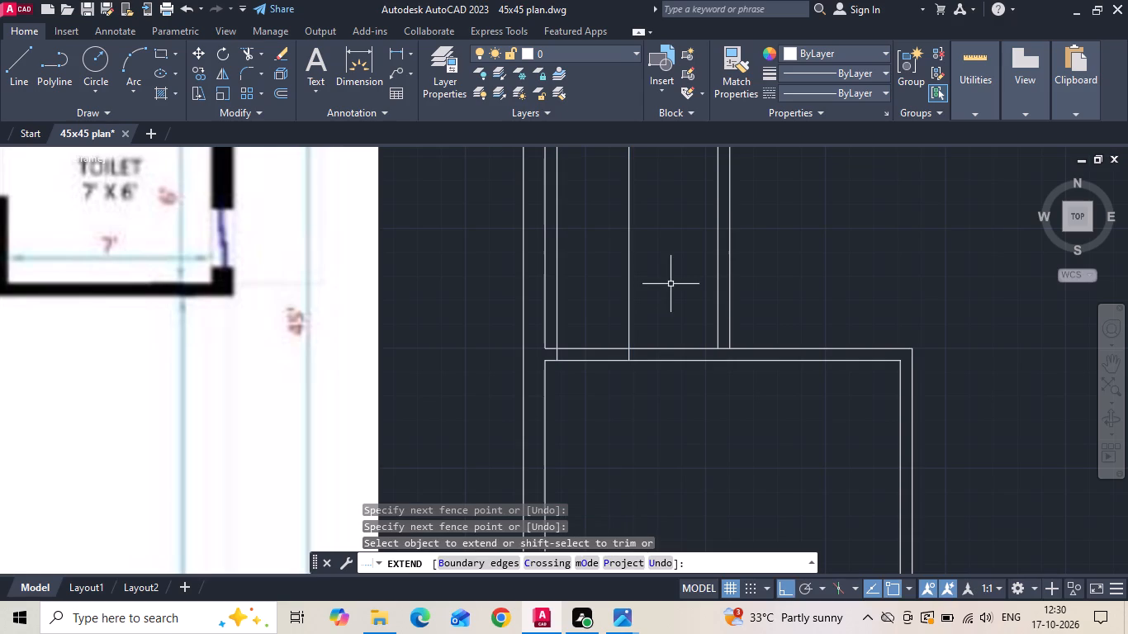
pyautogui.press('t')
pyautogui.press('r')
pyautogui.press('space')
pyautogui.moveTo(658, 286); pyautogui.dragTo(600, 380)
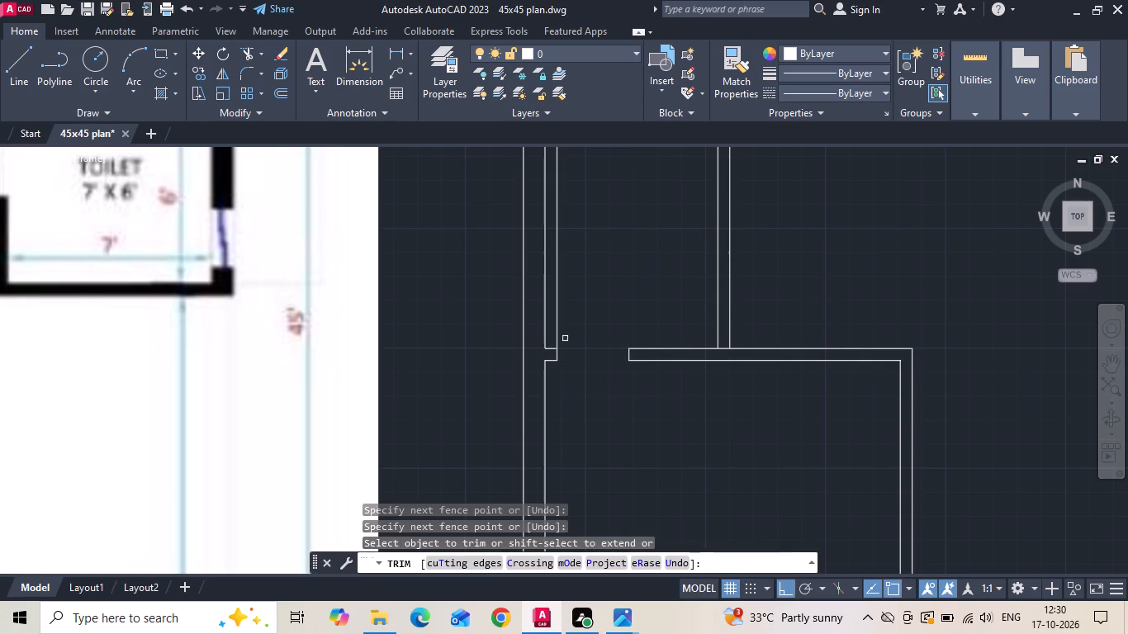
pyautogui.click(556, 319)
# Trim the wall line between the two partition lines where the toilet partition meets the lower-left bedroom's top wall.
pyautogui.scroll(-3, 633, 398)
pyautogui.scroll(2, 656, 403)
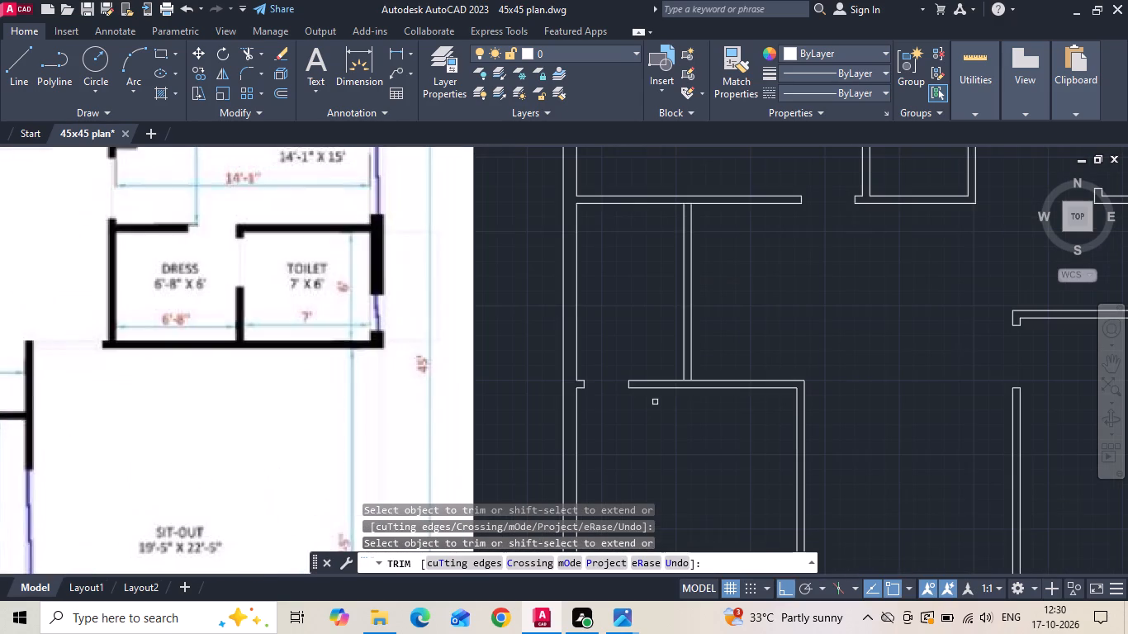
pyautogui.scroll(2, 686, 379)
pyautogui.moveTo(687, 378); pyautogui.dragTo(687, 397)
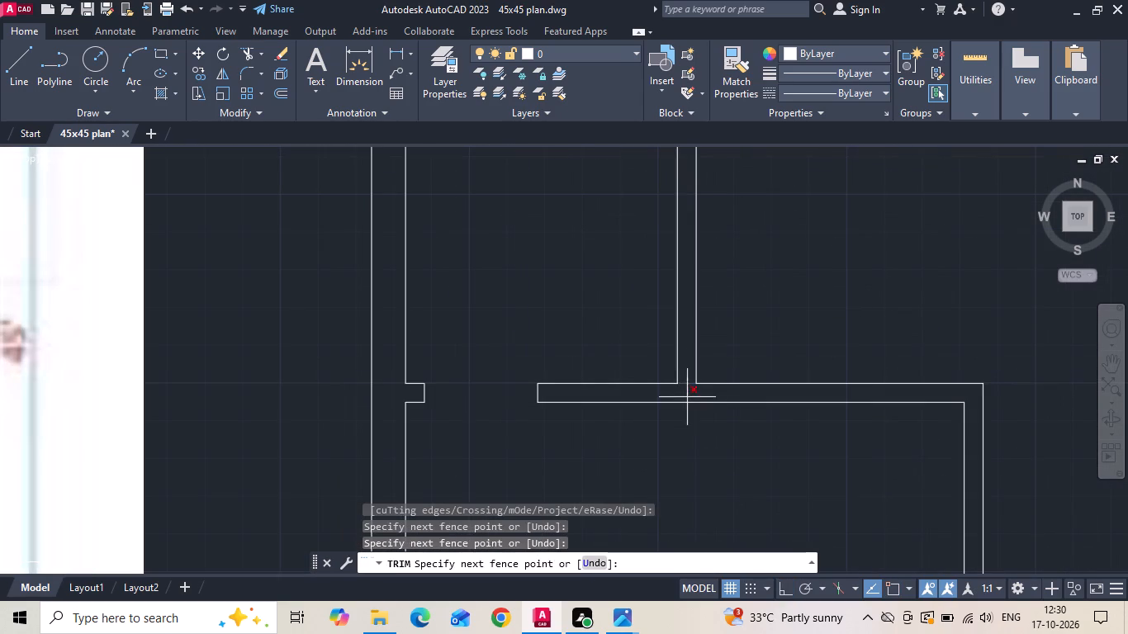
pyautogui.click(687, 390)
pyautogui.scroll(-4, 687, 391)
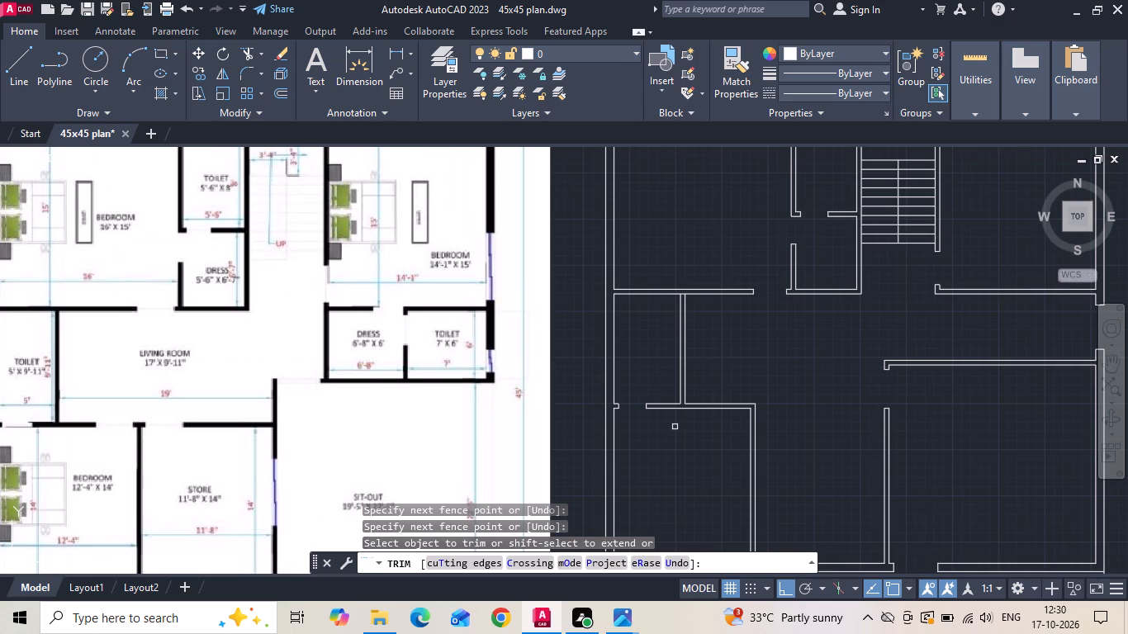
pyautogui.press('Escape')
# Measure the lower-left bedroom's width between its side walls with a linear dimension.
pyautogui.scroll(1, 813, 414)
pyautogui.scroll(1, 707, 418)
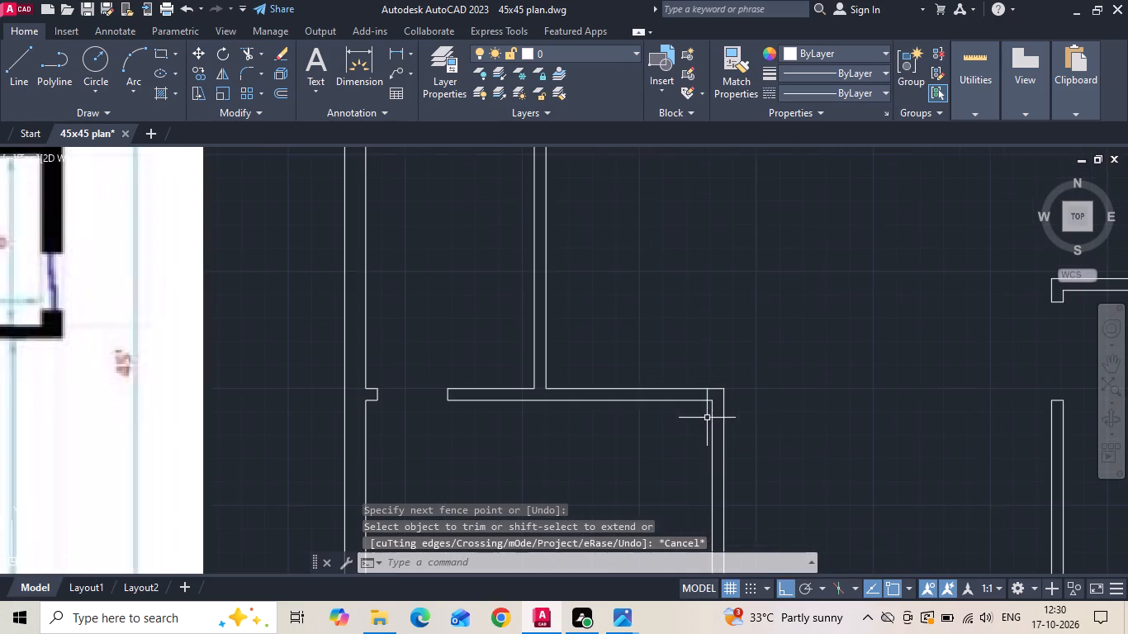
pyautogui.click(401, 50)
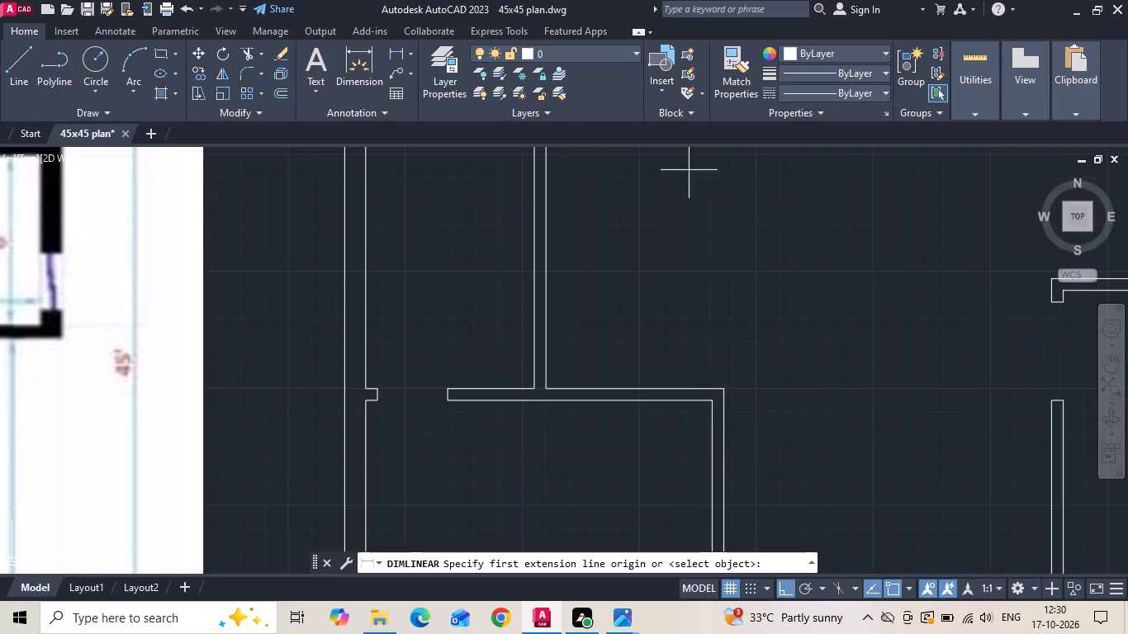
pyautogui.scroll(-2, 780, 229)
pyautogui.scroll(1, 713, 402)
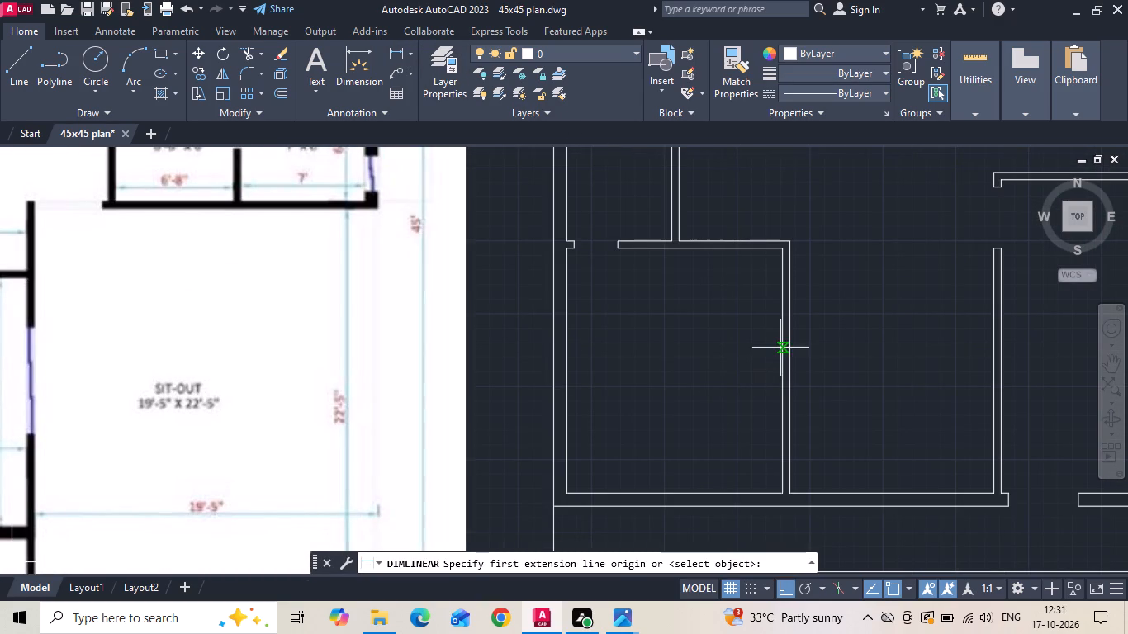
pyautogui.click(781, 347)
pyautogui.click(562, 344)
pyautogui.press('Escape')
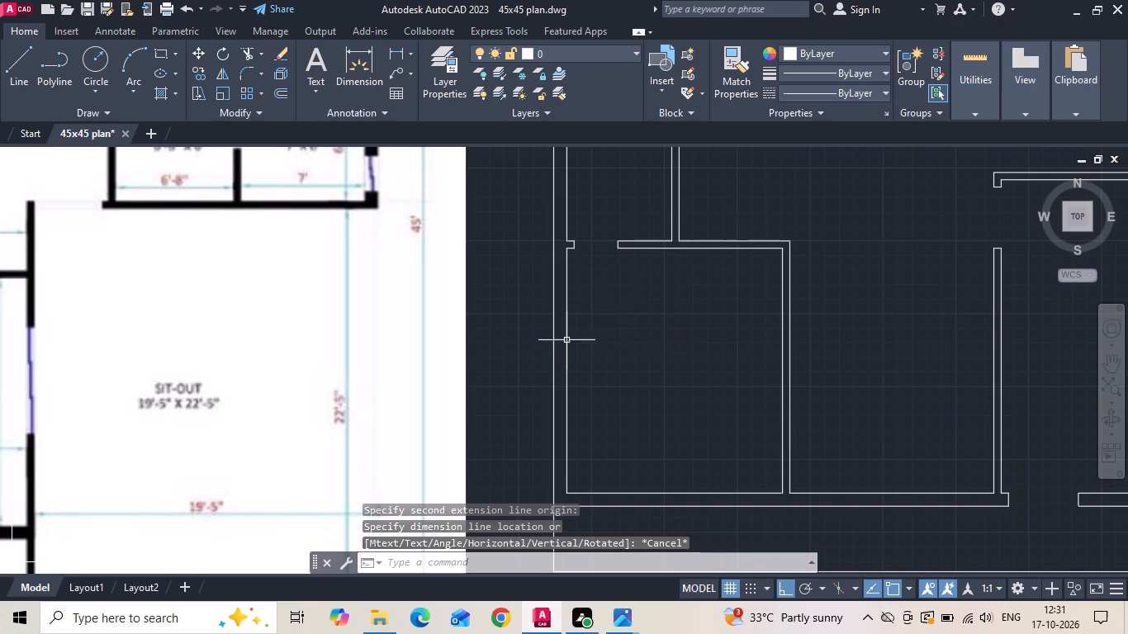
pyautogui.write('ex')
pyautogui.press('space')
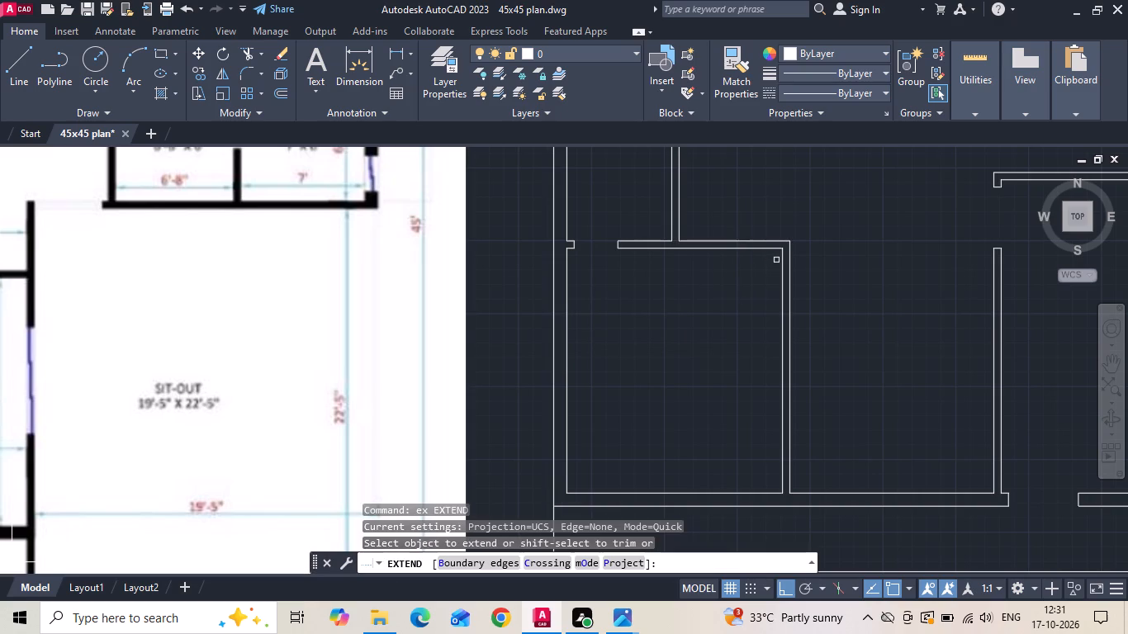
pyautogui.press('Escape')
# Offset the lower-left bedroom's right wall inner line 5" into the room, and offset that copy another 3' to mark the bedroom door's jambs.
pyautogui.scroll(-2, 771, 296)
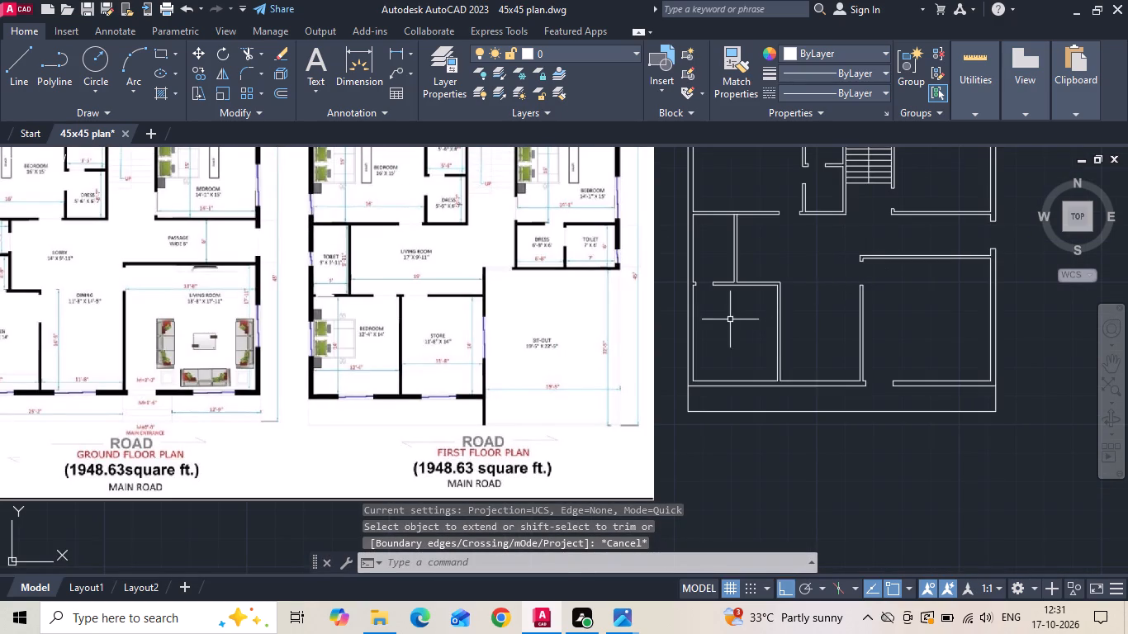
pyautogui.scroll(2, 789, 286)
pyautogui.press('o')
pyautogui.press('space')
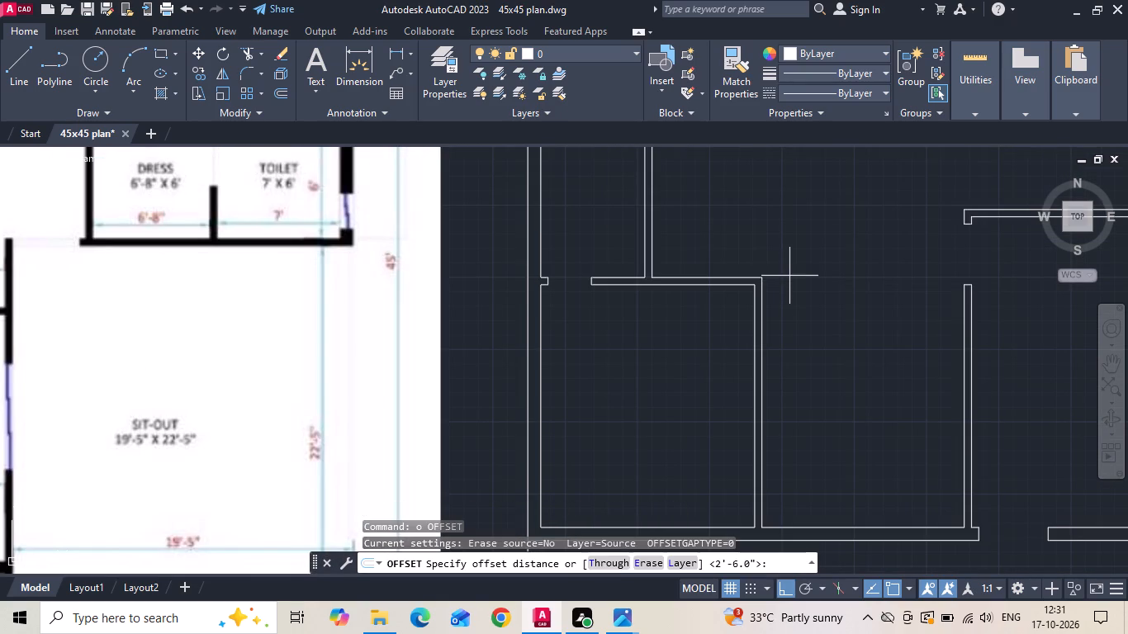
pyautogui.press('5')
pyautogui.press('Return')
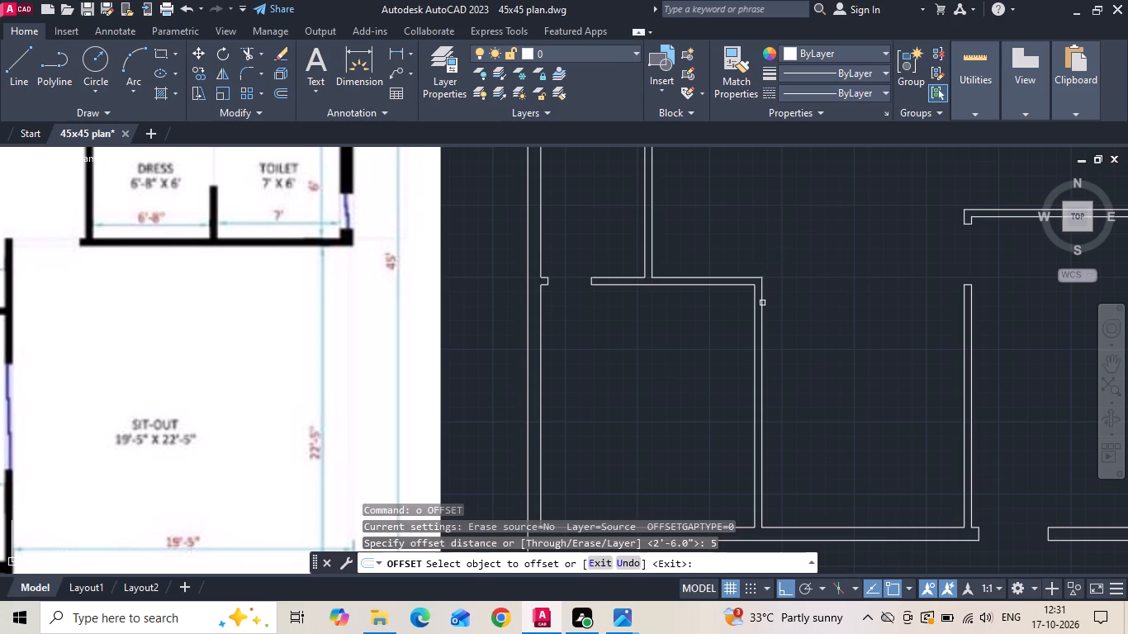
pyautogui.scroll(1, 762, 303)
pyautogui.moveTo(747, 321); pyautogui.dragTo(738, 334)
pyautogui.click(680, 360)
pyautogui.press('Escape')
pyautogui.press('o')
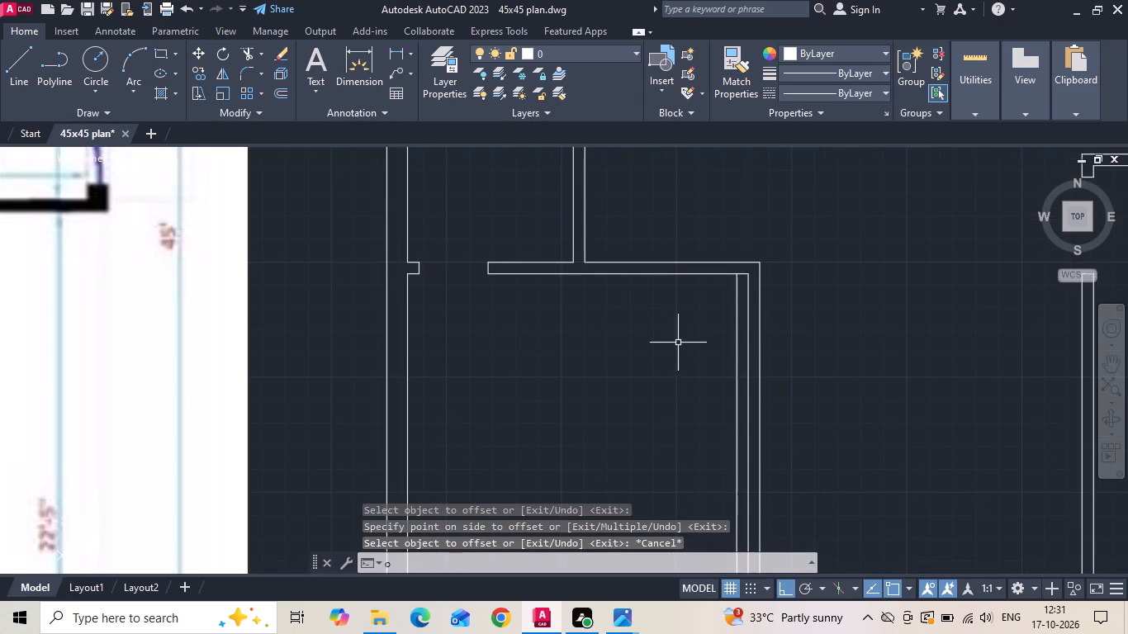
pyautogui.press('space')
pyautogui.press('3')
pyautogui.press("'")
pyautogui.press('Return')
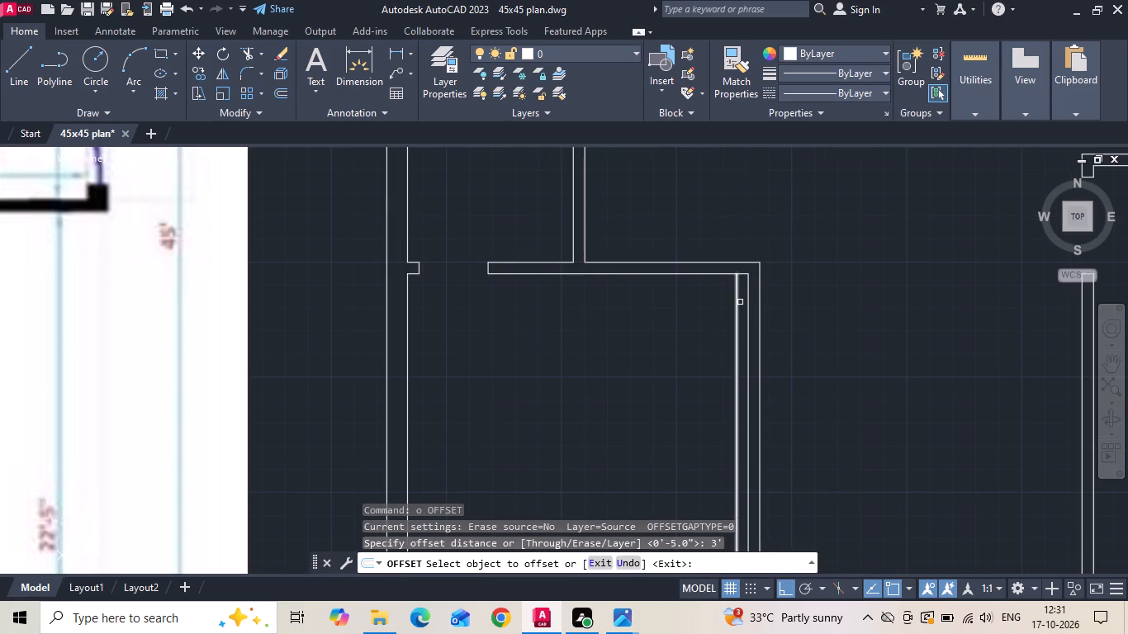
pyautogui.moveTo(737, 305); pyautogui.dragTo(724, 319)
pyautogui.click(692, 343)
pyautogui.press('Escape')
# Extend both jamb lines across the lower-left bedroom's top wall and trim out the 3' door opening and the leftover jamb lines.
pyautogui.press('e')
pyautogui.press('x')
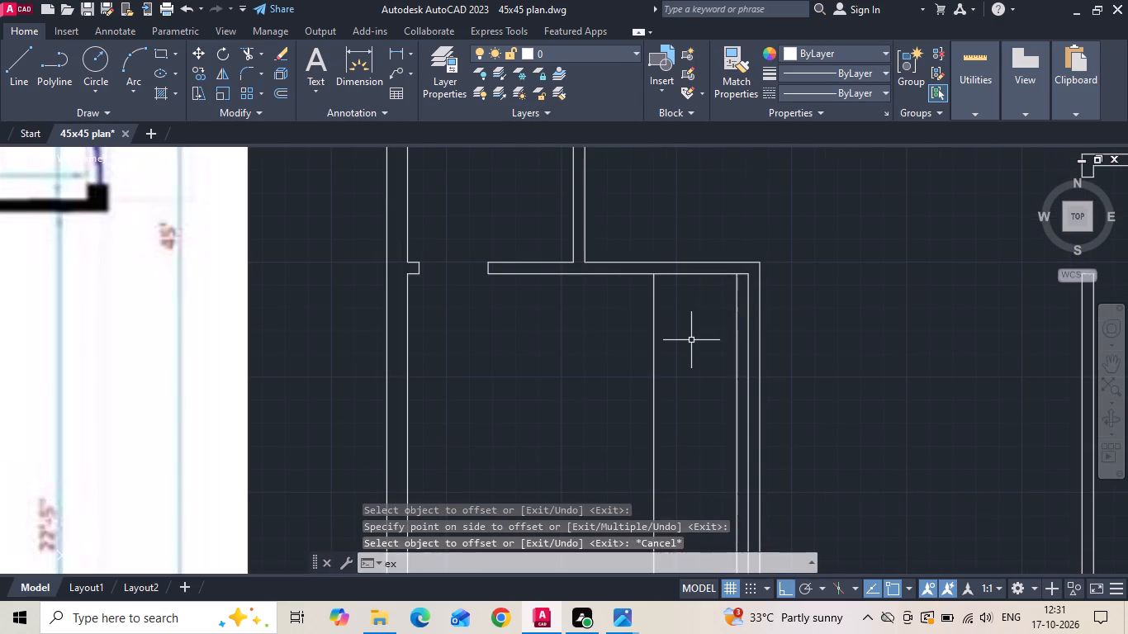
pyautogui.press('space')
pyautogui.moveTo(693, 338); pyautogui.dragTo(618, 377)
pyautogui.click(737, 293)
pyautogui.press('Escape')
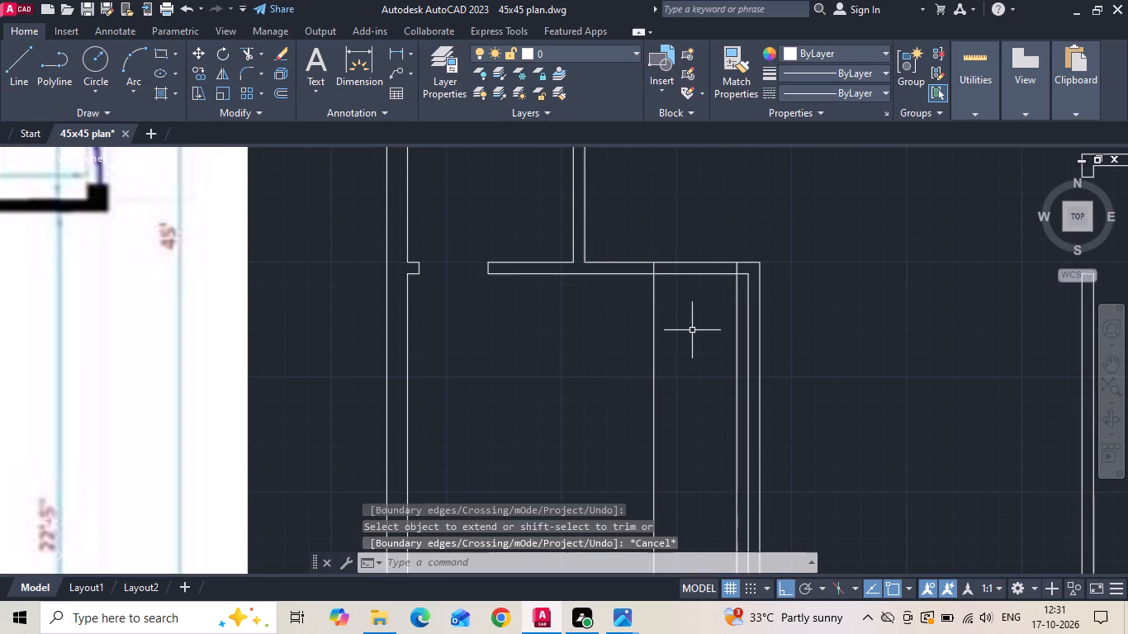
pyautogui.press('t')
pyautogui.press('r')
pyautogui.press('space')
pyautogui.moveTo(687, 209); pyautogui.dragTo(638, 372)
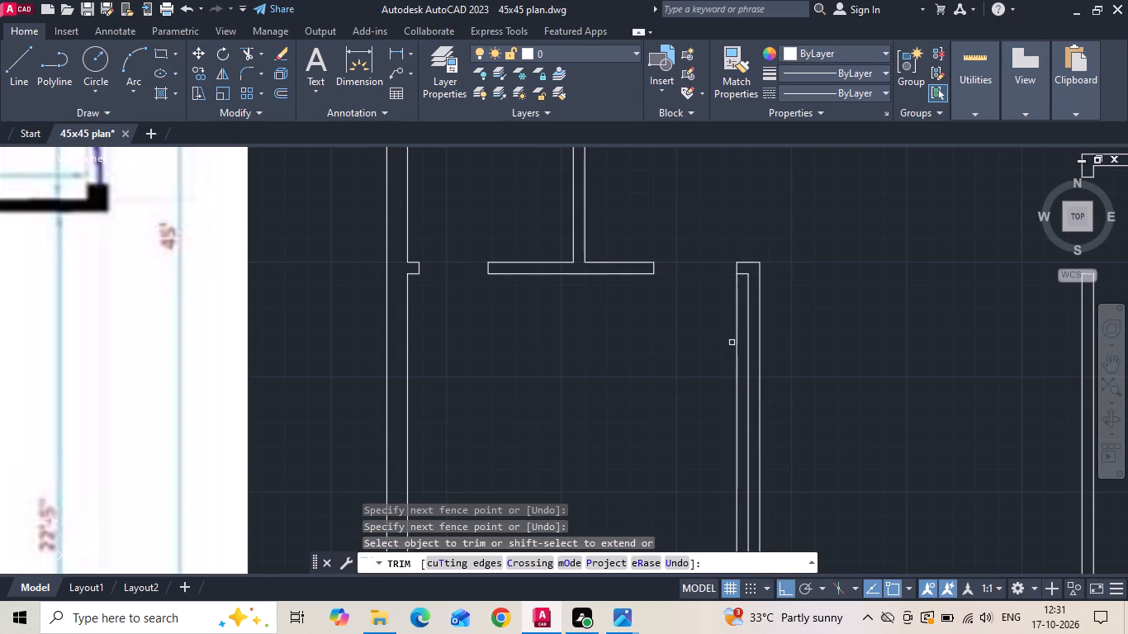
pyautogui.click(737, 327)
pyautogui.scroll(-2, 721, 350)
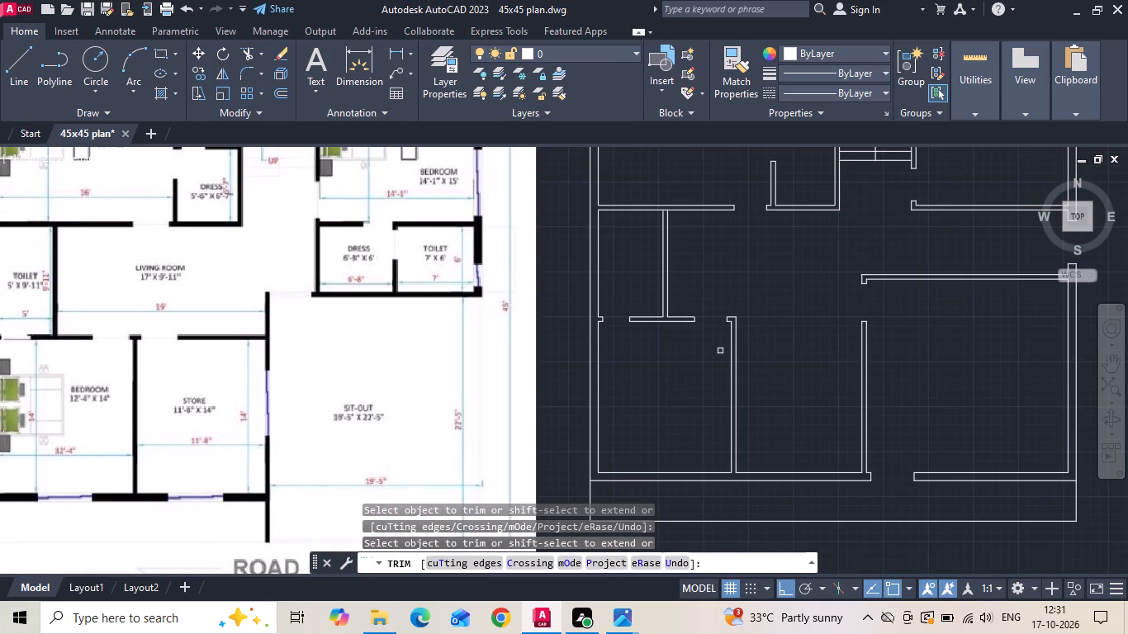
pyautogui.press('Escape')
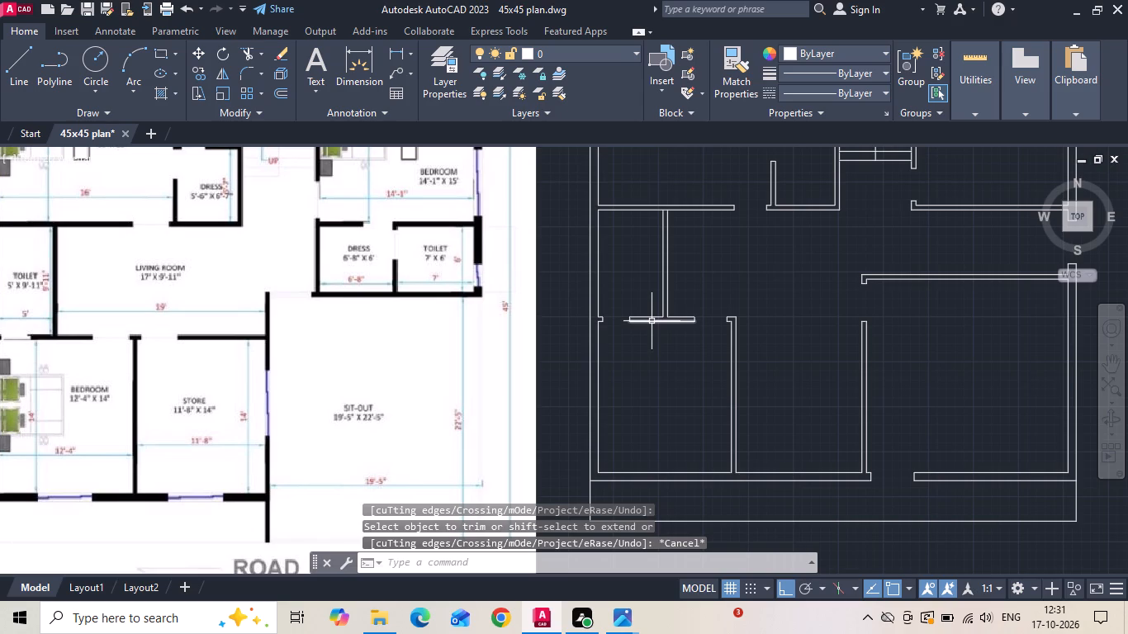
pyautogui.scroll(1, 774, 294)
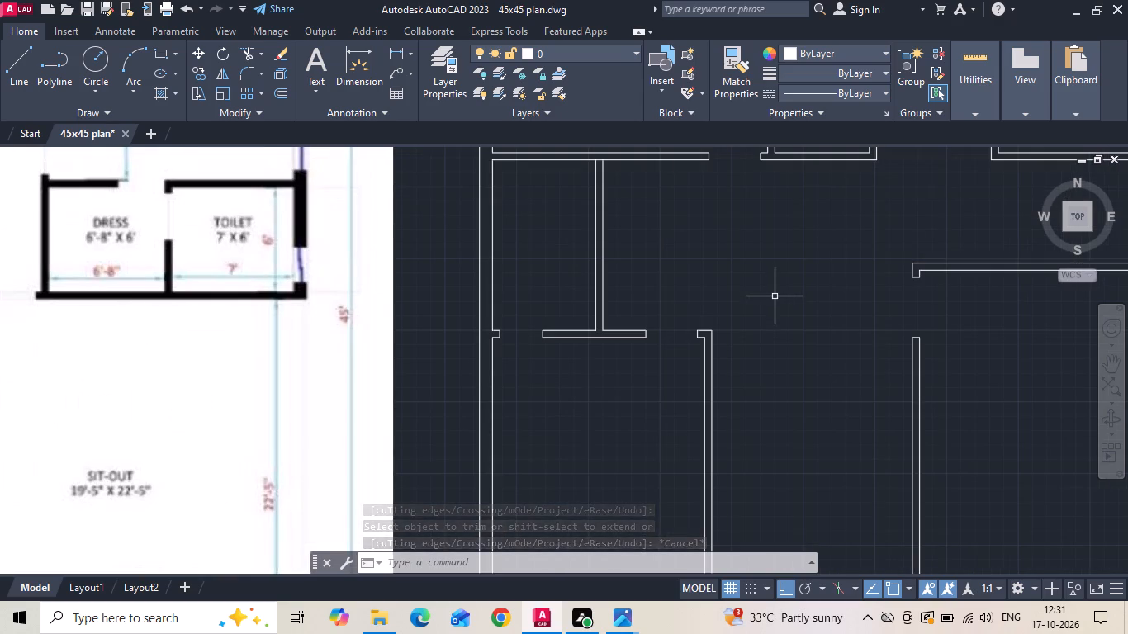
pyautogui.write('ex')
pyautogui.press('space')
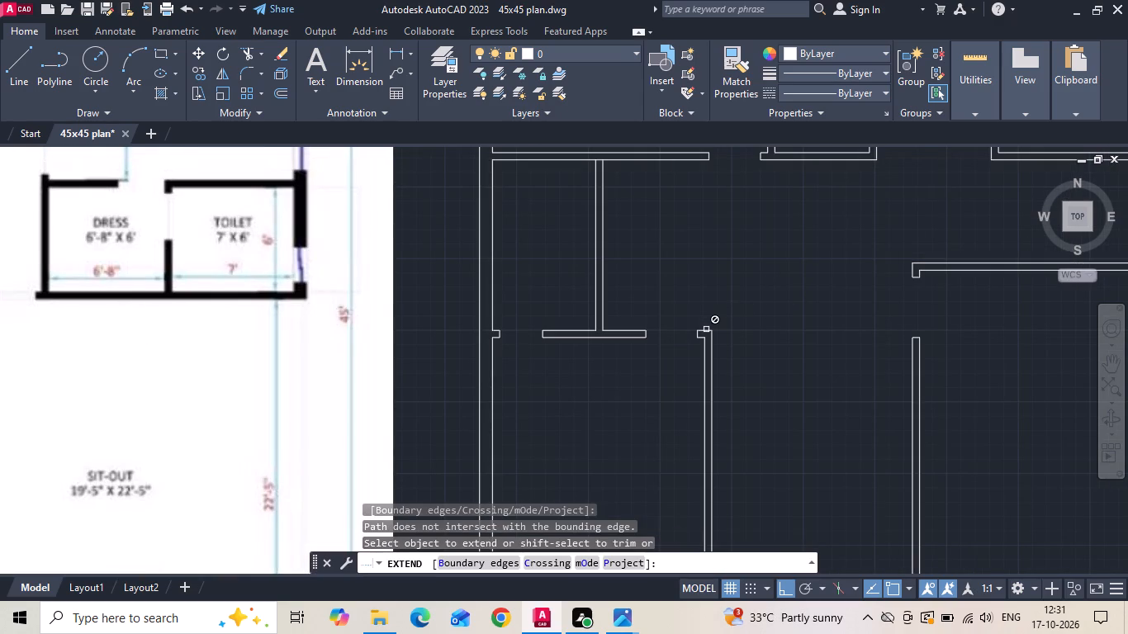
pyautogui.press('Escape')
# Erase the upper end cap of the vertical wall on the right side of the store.
pyautogui.scroll(2, 874, 333)
pyautogui.moveTo(877, 322); pyautogui.dragTo(918, 324)
pyautogui.click(1007, 354)
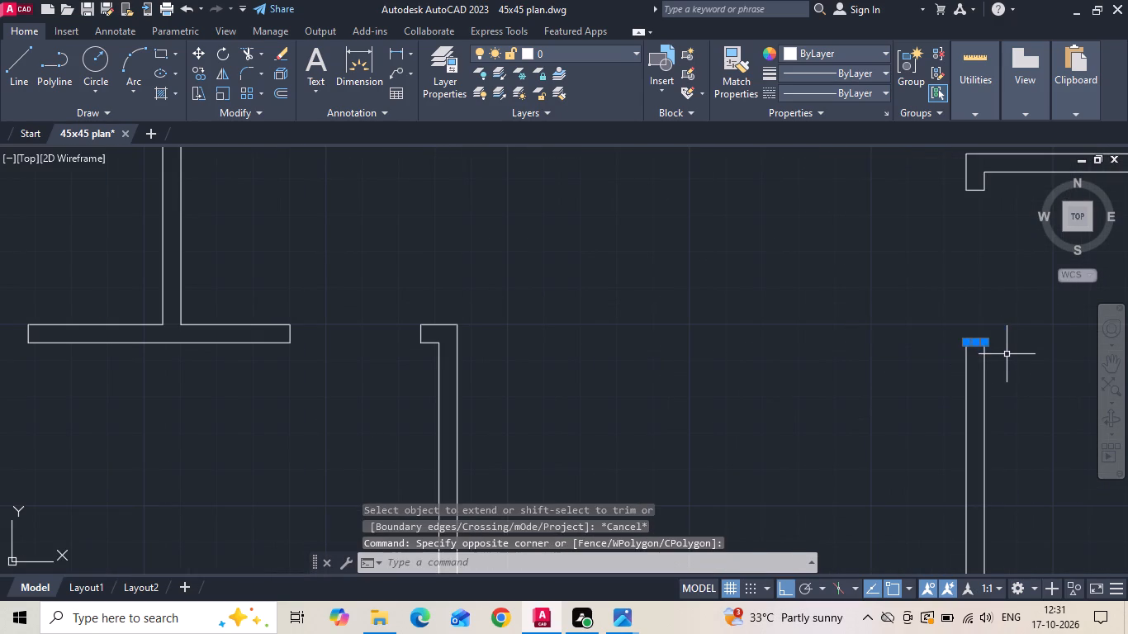
pyautogui.press('Delete')
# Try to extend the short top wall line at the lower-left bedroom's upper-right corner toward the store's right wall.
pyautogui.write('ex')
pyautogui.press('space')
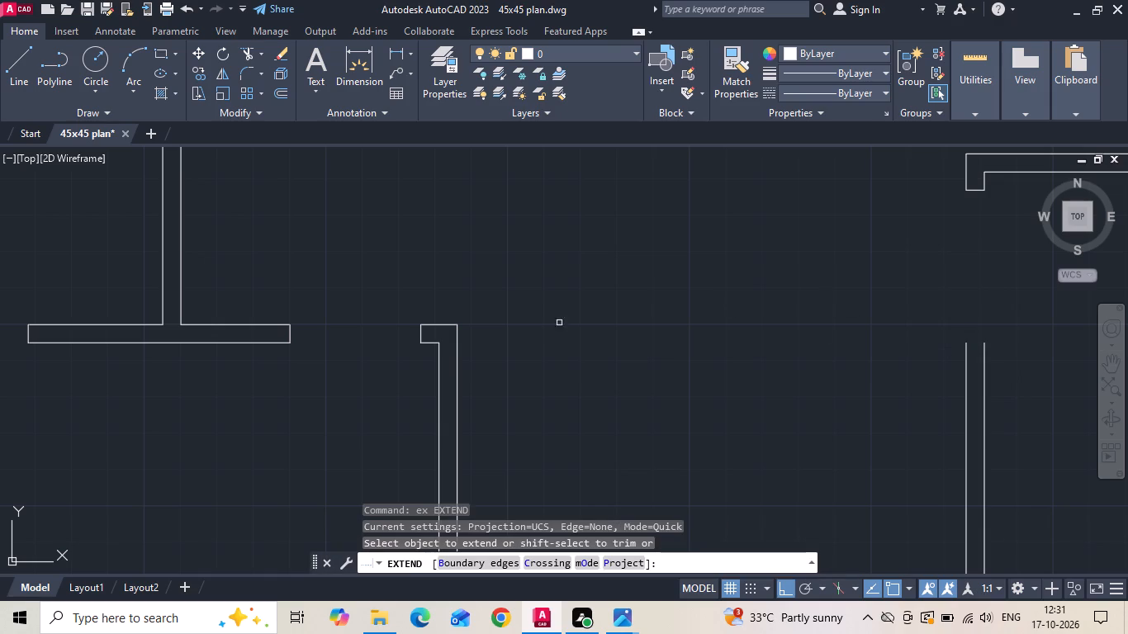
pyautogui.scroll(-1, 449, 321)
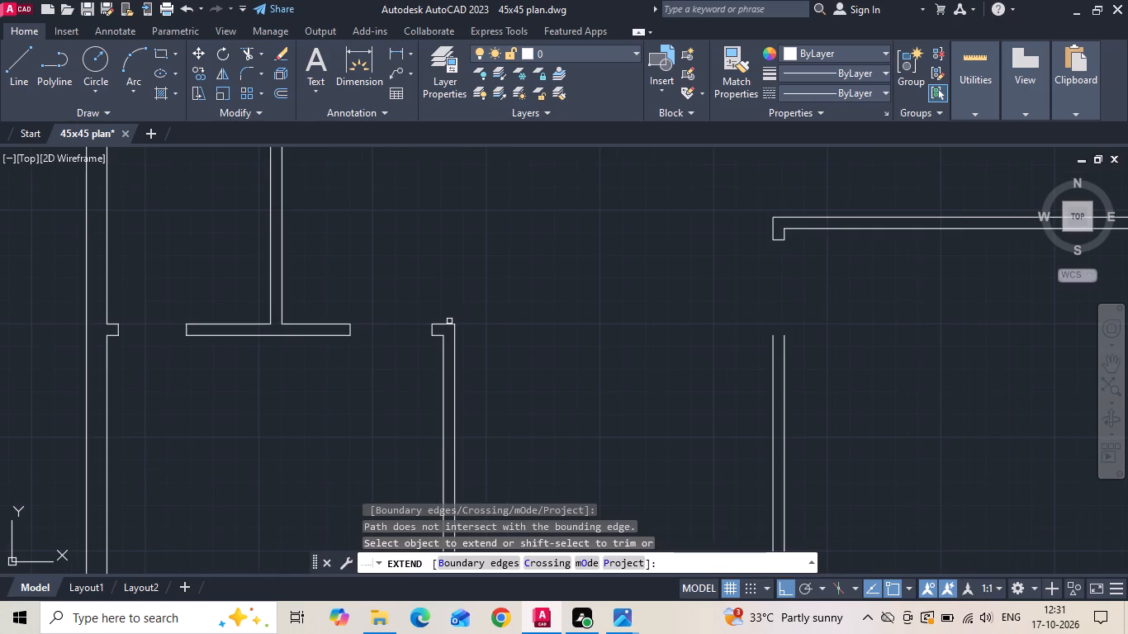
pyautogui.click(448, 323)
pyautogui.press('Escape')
# Stretch the short top wall line at the bedroom-store wall past the store's right wall, and extend the right wall's lines up to it.
pyautogui.click(448, 323)
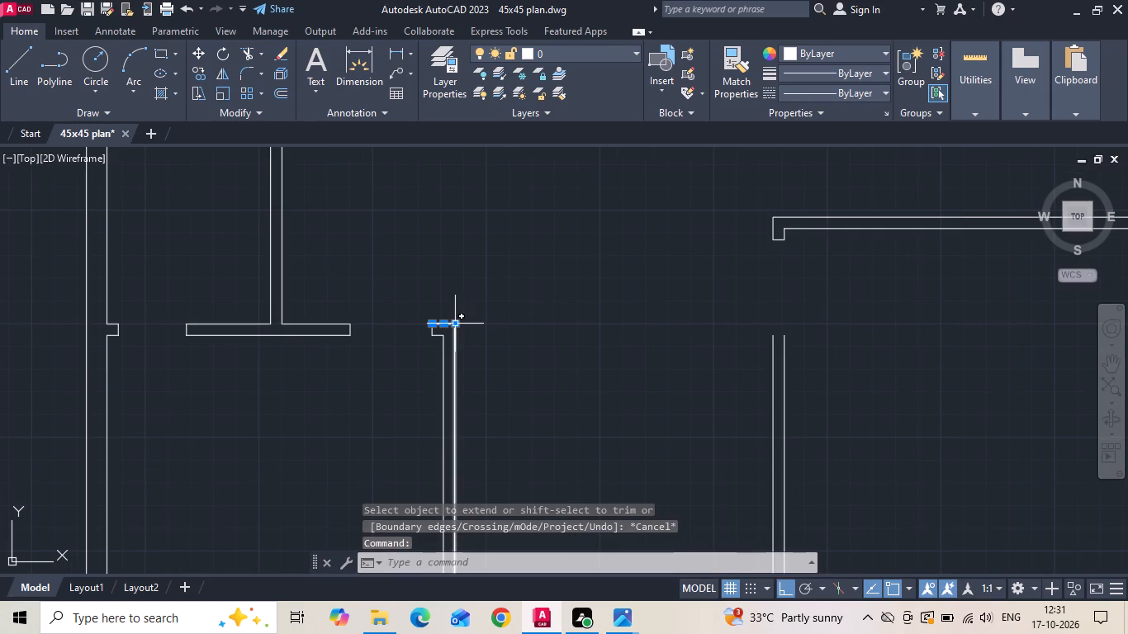
pyautogui.moveTo(454, 321); pyautogui.dragTo(494, 322)
pyautogui.click(911, 319)
pyautogui.press('Escape')
pyautogui.write('ex')
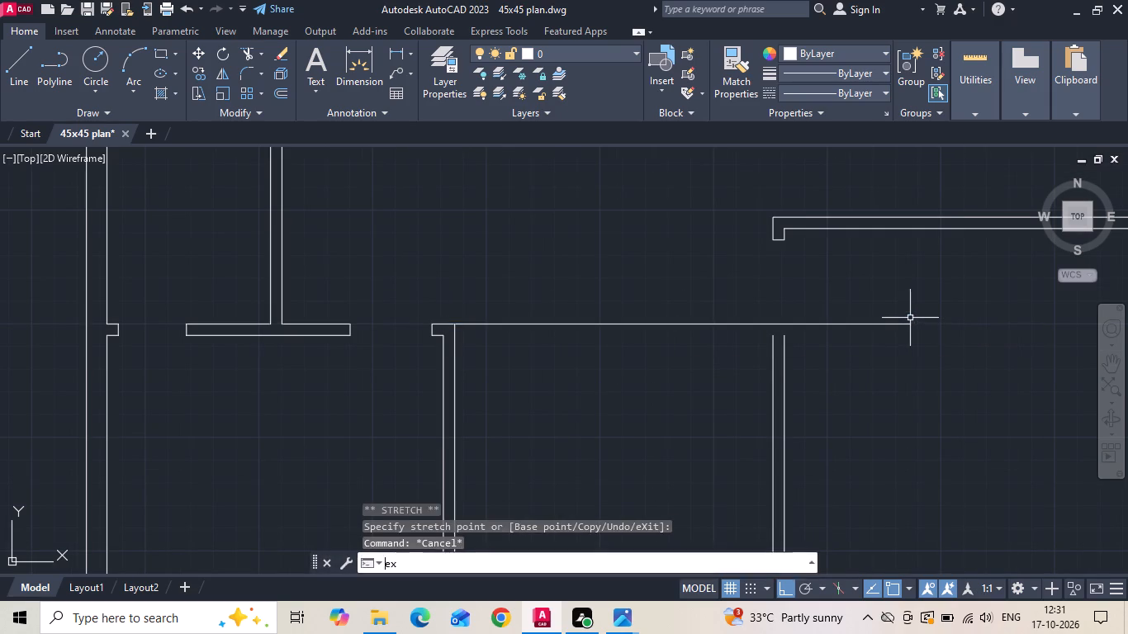
pyautogui.press('space')
pyautogui.moveTo(846, 348); pyautogui.dragTo(746, 377)
pyautogui.press('Escape')
# Offset the store's new top wall line 5" downward to form the wall's thickness.
pyautogui.write('o')
pyautogui.press('space')
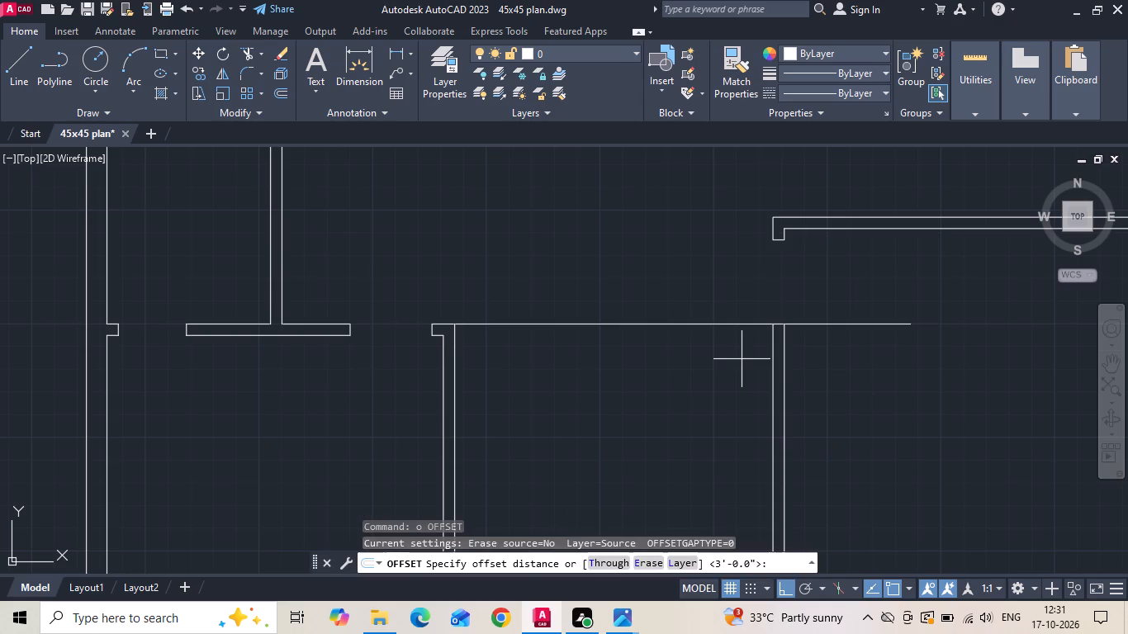
pyautogui.press('5')
pyautogui.press('space')
pyautogui.moveTo(712, 322); pyautogui.dragTo(703, 341)
pyautogui.click(697, 356)
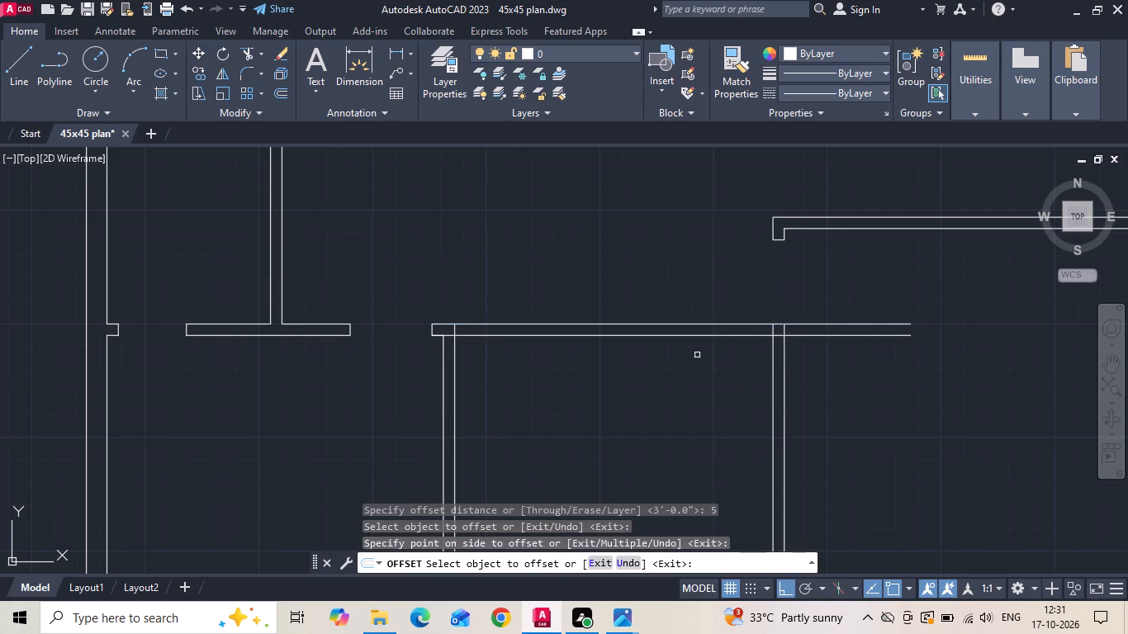
pyautogui.press('Escape')
# Trim the store's top wall overhang beyond the right wall and the crossing lines at its upper-right and upper-left wall junctions.
pyautogui.press('t')
pyautogui.press('r')
pyautogui.press('space')
pyautogui.moveTo(815, 339); pyautogui.dragTo(820, 293)
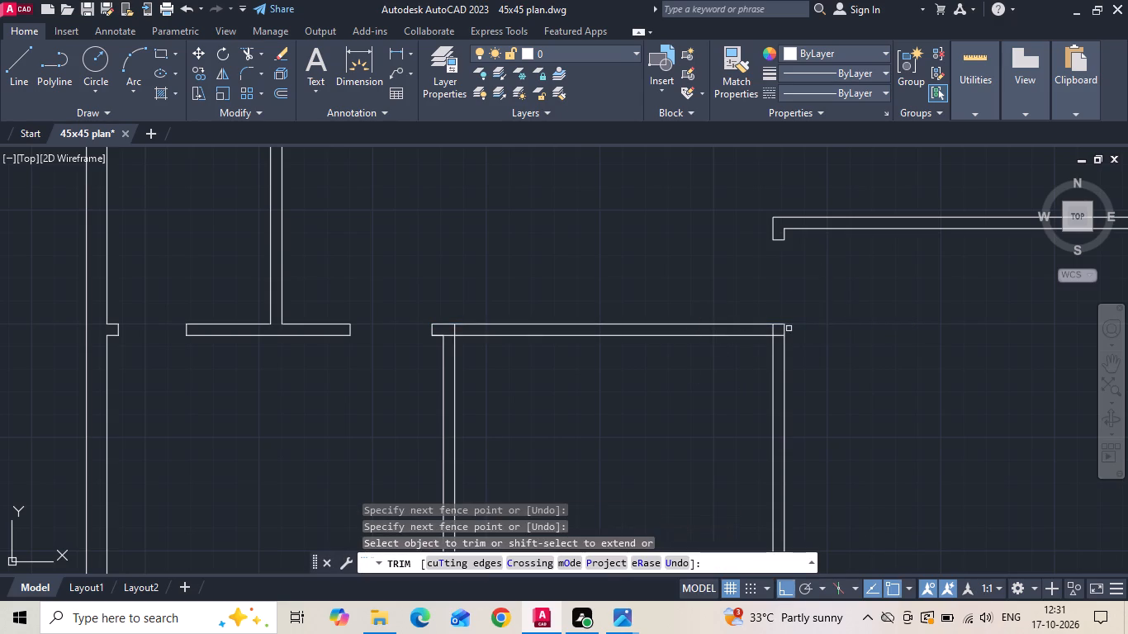
pyautogui.scroll(2, 786, 331)
pyautogui.click(747, 327)
pyautogui.click(765, 338)
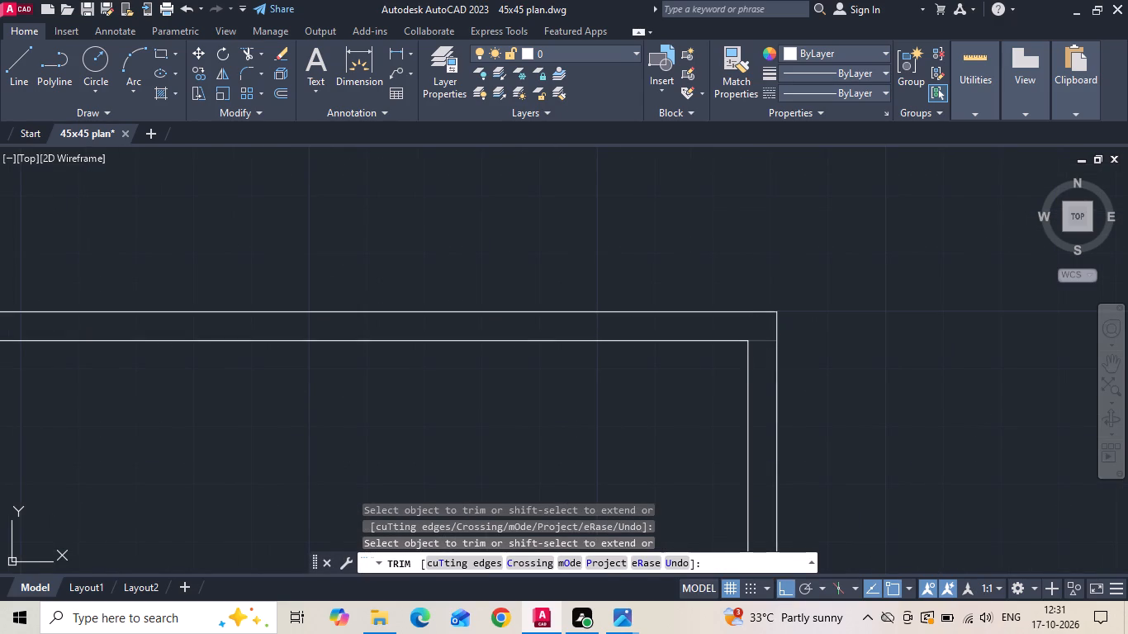
pyautogui.scroll(-2, 765, 341)
pyautogui.scroll(3, 445, 366)
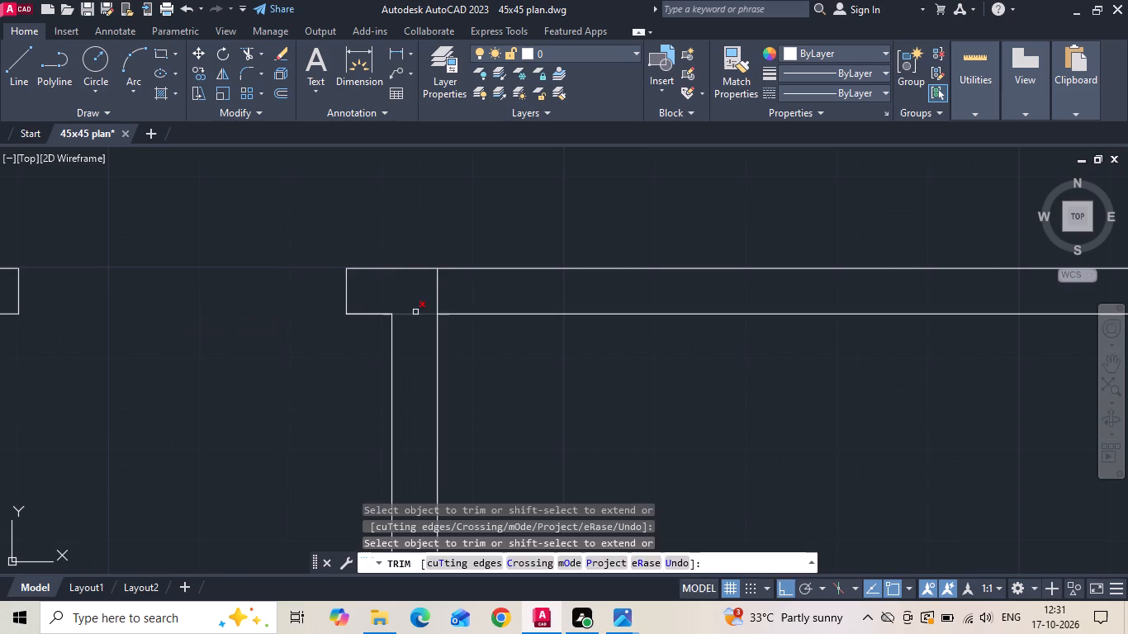
pyautogui.click(414, 311)
pyautogui.click(449, 276)
pyautogui.click(425, 315)
pyautogui.press('Escape')
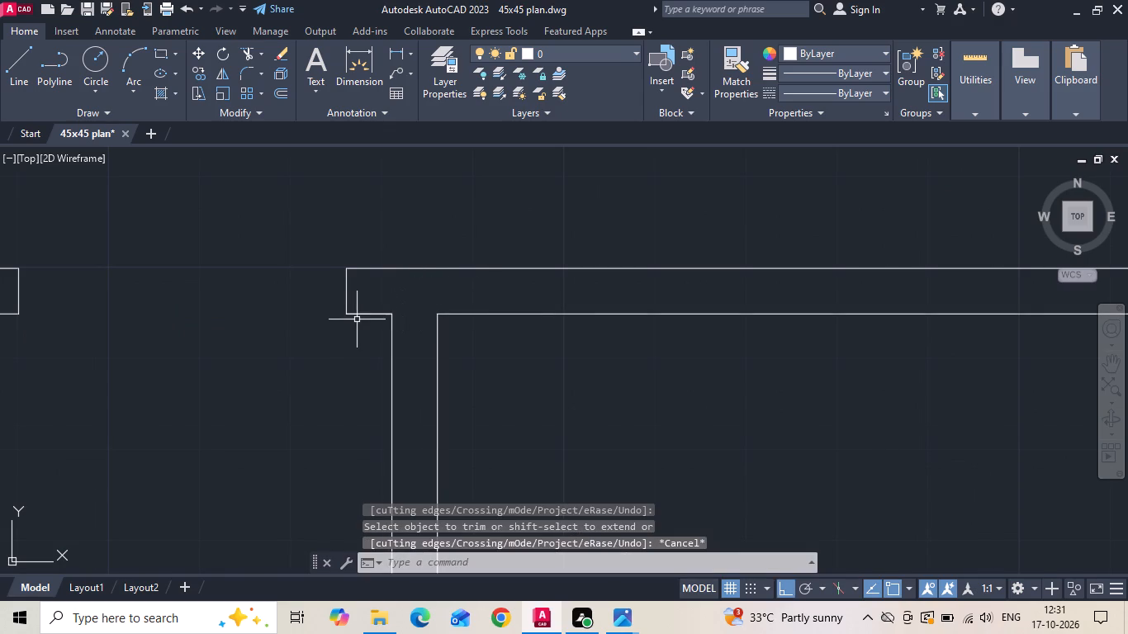
# Erase the overlapping duplicate line on the underside of the short wall stub between the bedroom door opening and the bedroom-store wall.
pyautogui.click(355, 310)
pyautogui.click(359, 355)
pyautogui.click(366, 315)
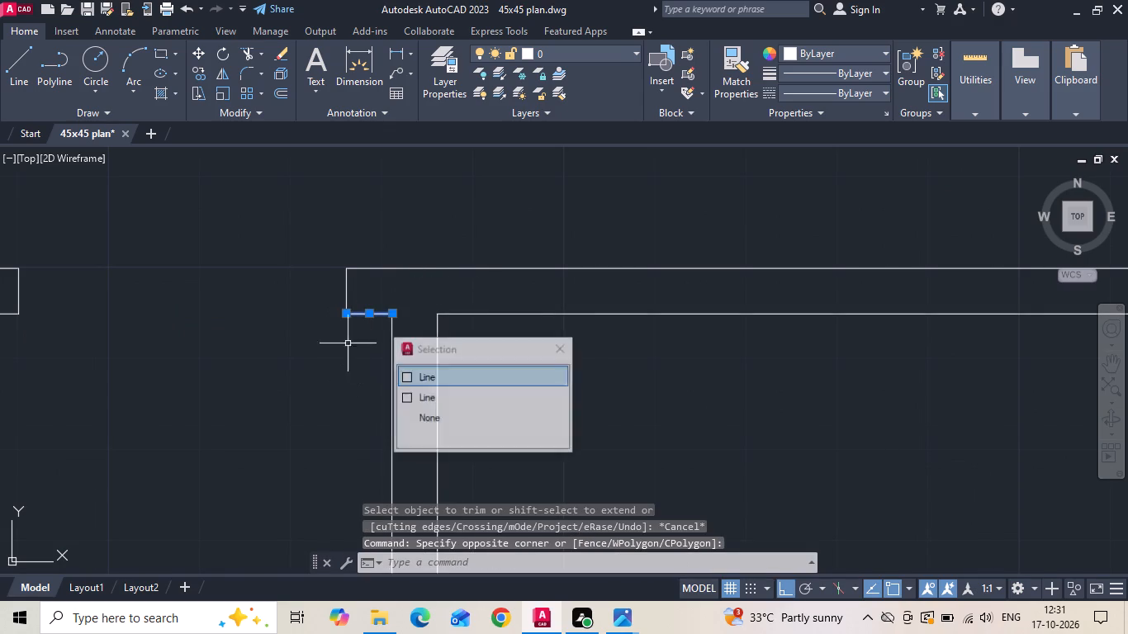
pyautogui.press('Delete')
# Offset the store's left wall inner line 5" into the room, and offset that copy another 3' to mark the store door's jambs.
pyautogui.write('o')
pyautogui.press('space')
pyautogui.write('5')
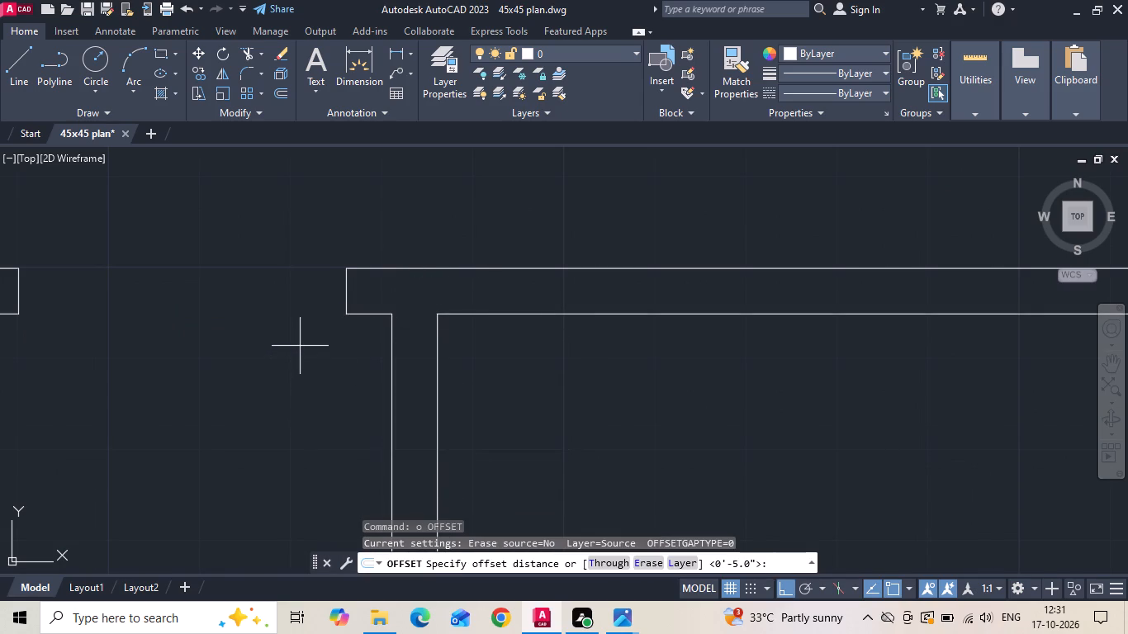
pyautogui.press('space')
pyautogui.moveTo(438, 341); pyautogui.dragTo(462, 342)
pyautogui.click(519, 352)
pyautogui.press('Escape')
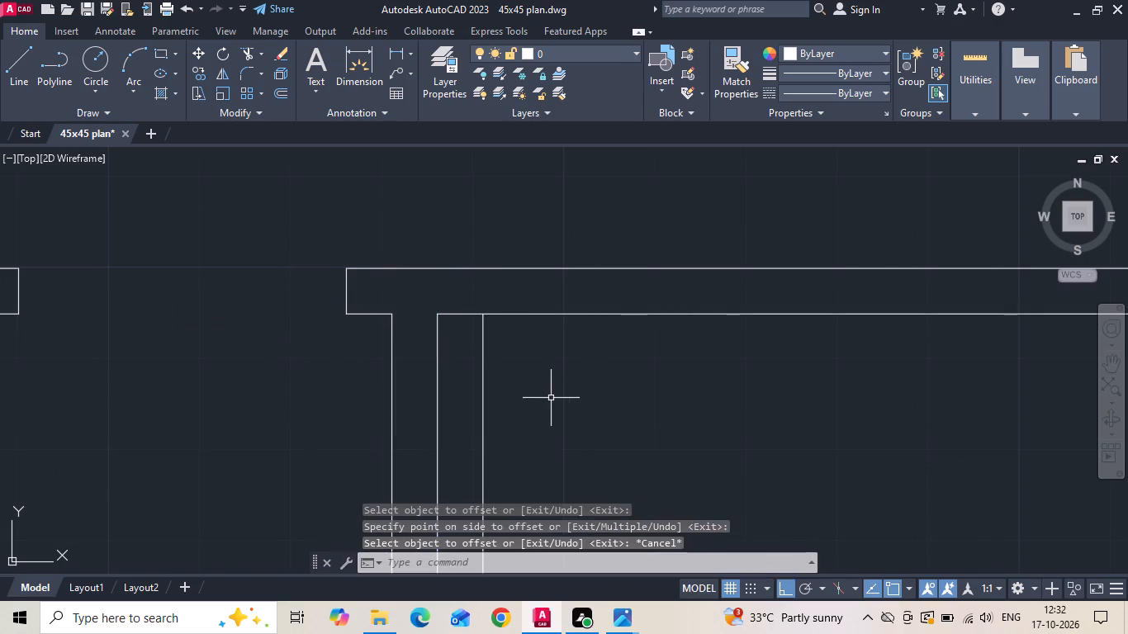
pyautogui.press('o')
pyautogui.press('space')
pyautogui.press('3')
pyautogui.press("'")
pyautogui.press('Return')
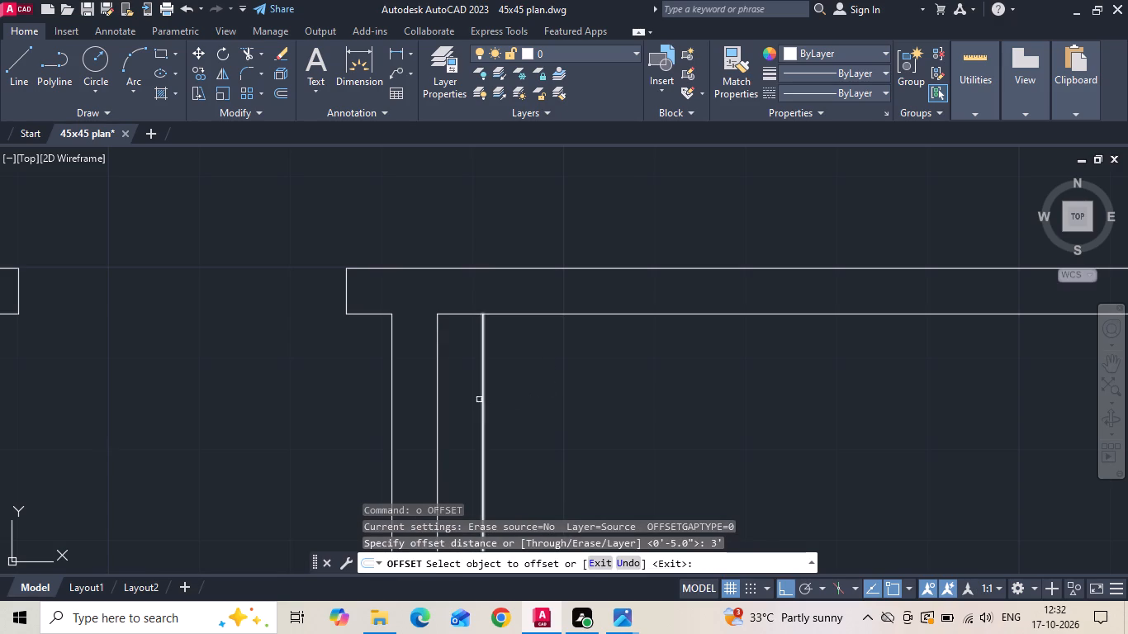
pyautogui.moveTo(483, 384); pyautogui.dragTo(607, 380)
pyautogui.click(792, 380)
# Extend both store jamb lines up across the store's top wall.
pyautogui.scroll(-4, 776, 387)
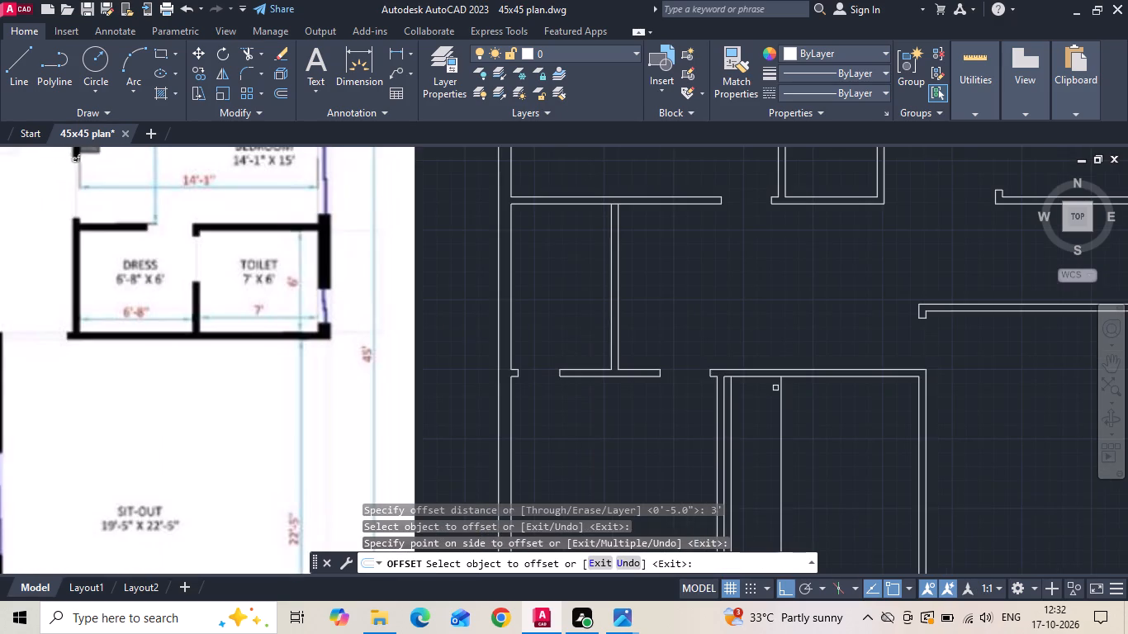
pyautogui.scroll(-2, 775, 388)
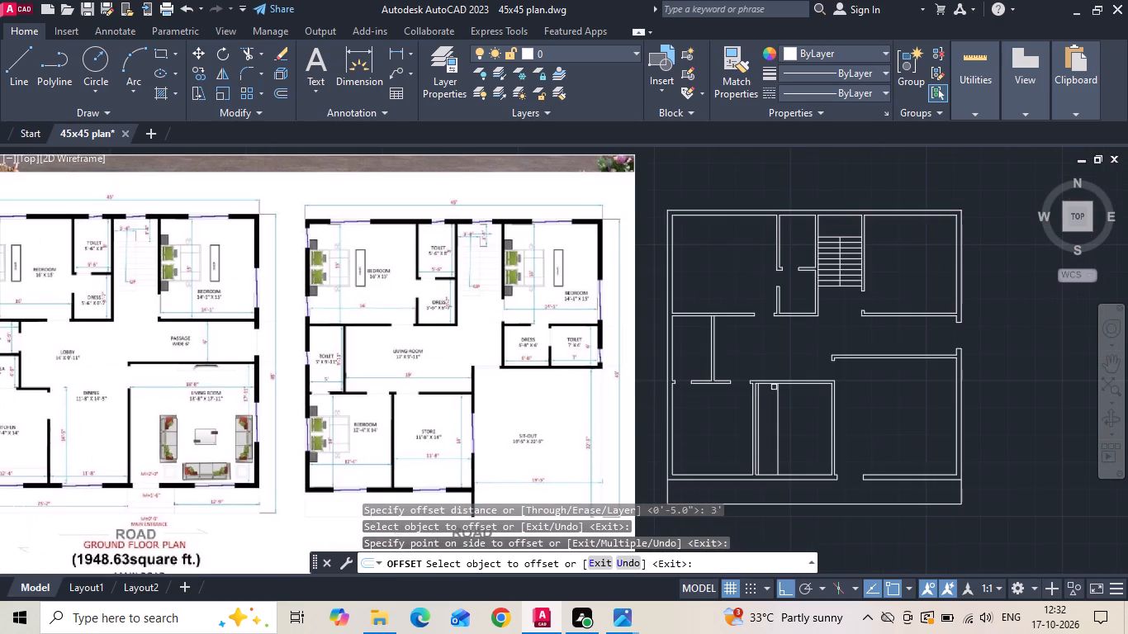
pyautogui.scroll(1, 773, 386)
pyautogui.press('Escape')
pyautogui.write('ex')
pyautogui.press('space')
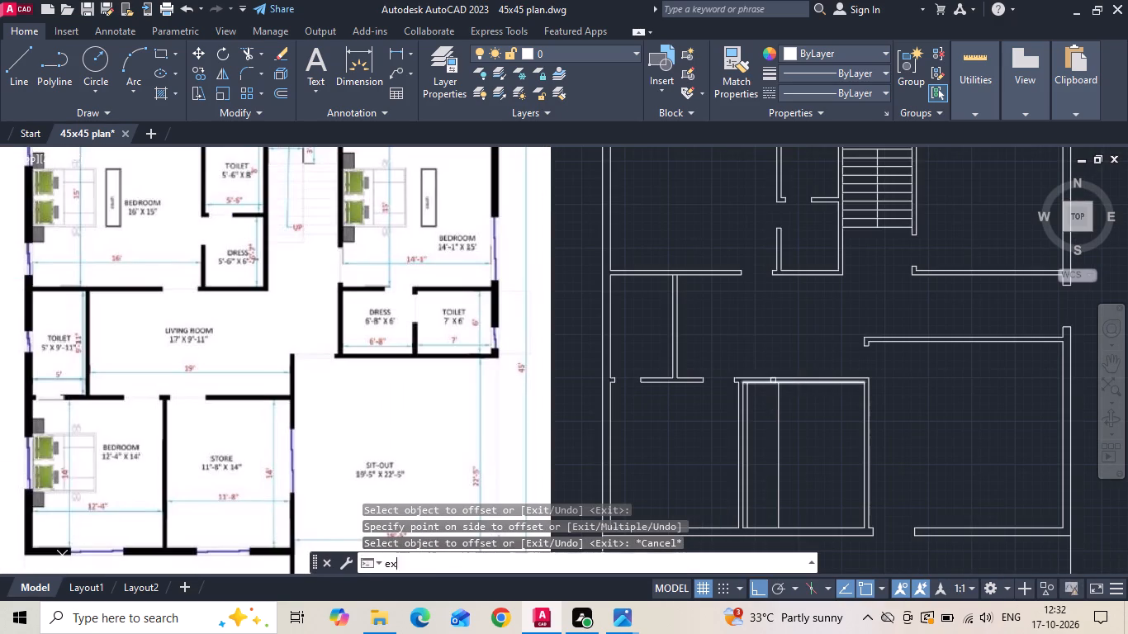
pyautogui.click(777, 457)
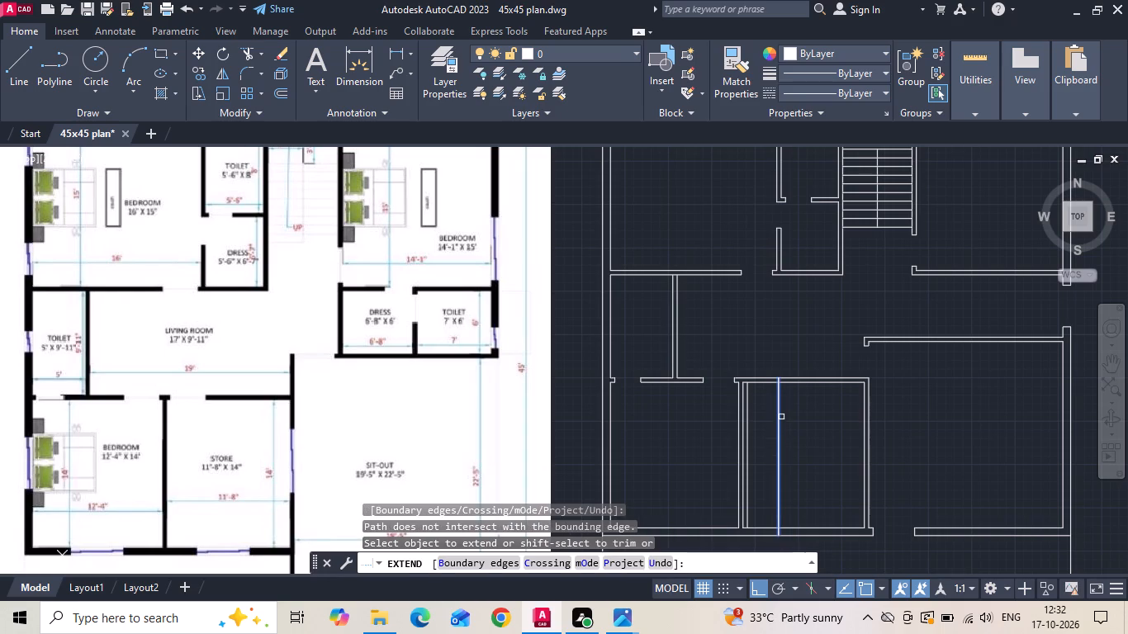
pyautogui.click(781, 400)
pyautogui.click(749, 390)
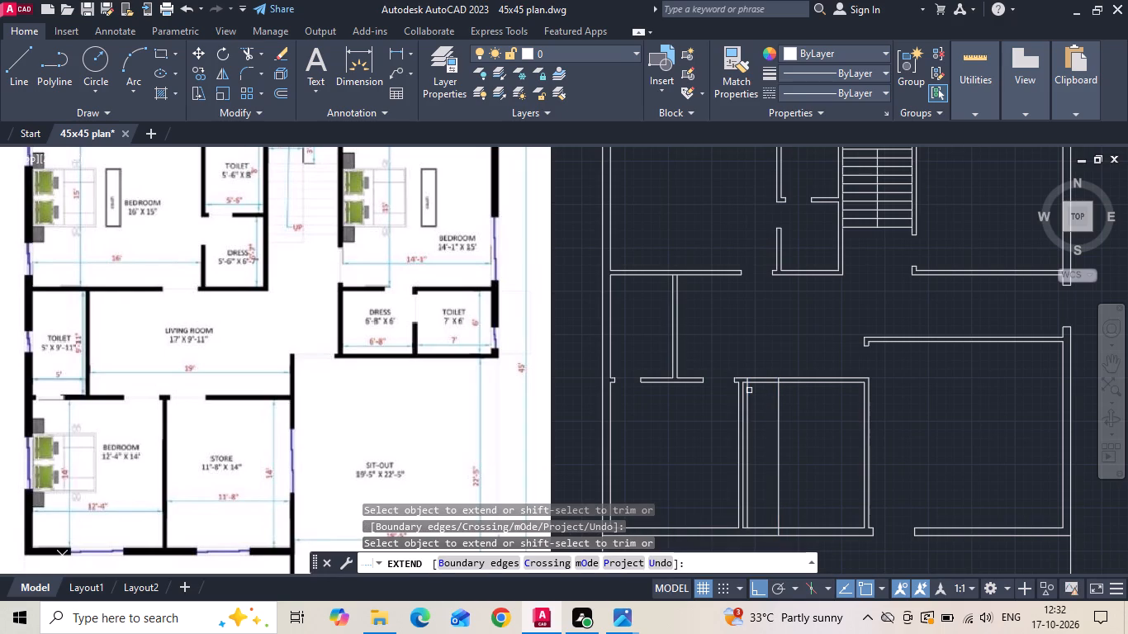
# Trim out the 3' store door opening in the top wall and the leftover jamb lines inside the store.
pyautogui.press('Escape')
pyautogui.press('t')
pyautogui.press('r')
pyautogui.press('space')
pyautogui.moveTo(771, 364); pyautogui.dragTo(758, 413)
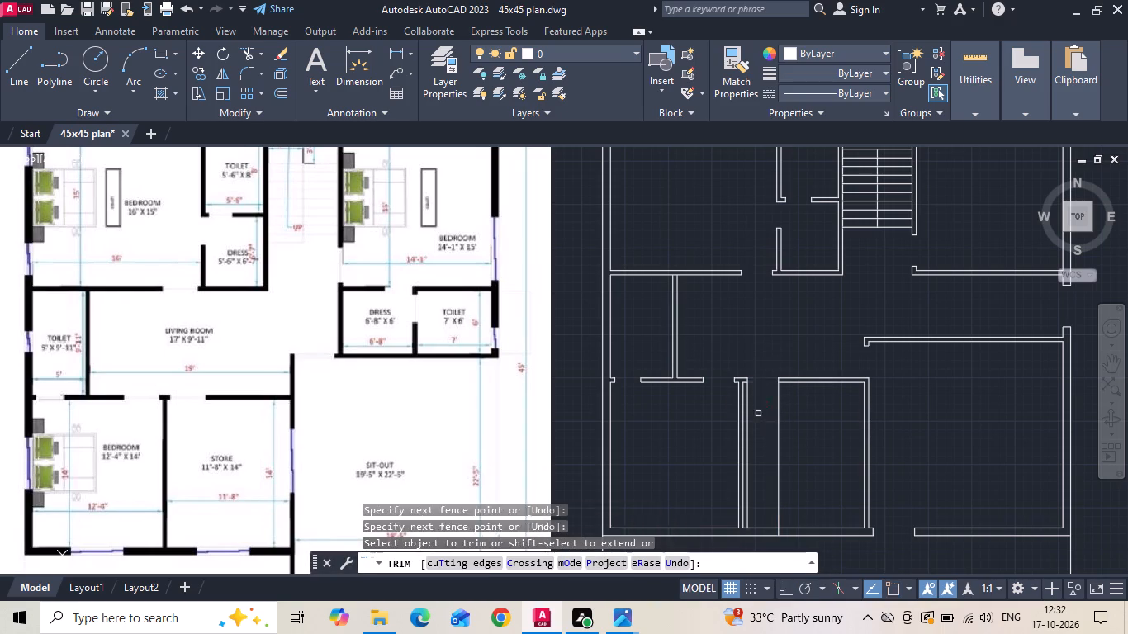
pyautogui.scroll(2, 758, 414)
pyautogui.moveTo(723, 414); pyautogui.dragTo(740, 409)
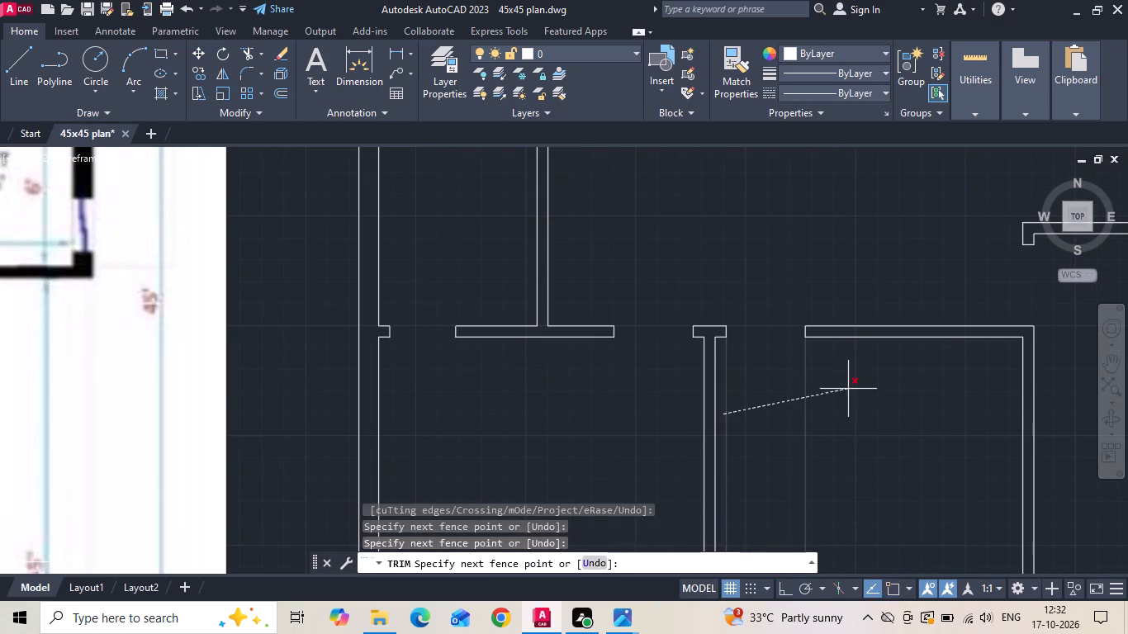
pyautogui.click(848, 389)
pyautogui.scroll(-2, 837, 369)
pyautogui.press('Escape')
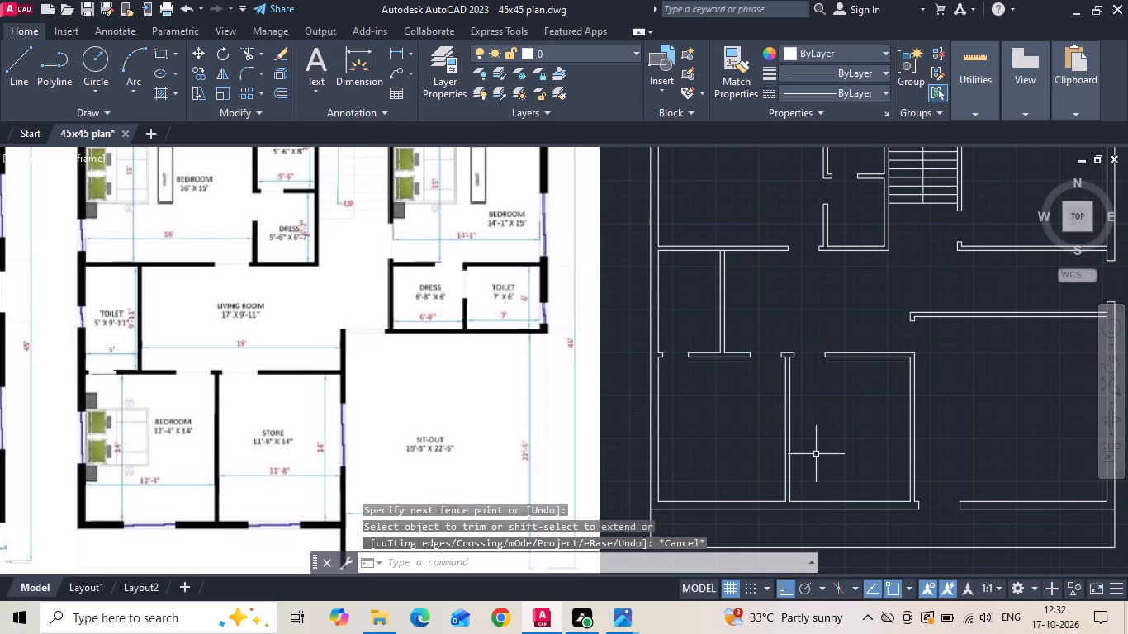
# Examine the reference first floor plan around the living room, store, dress and sit-out against the drafted plan.
pyautogui.scroll(-1, 572, 306)
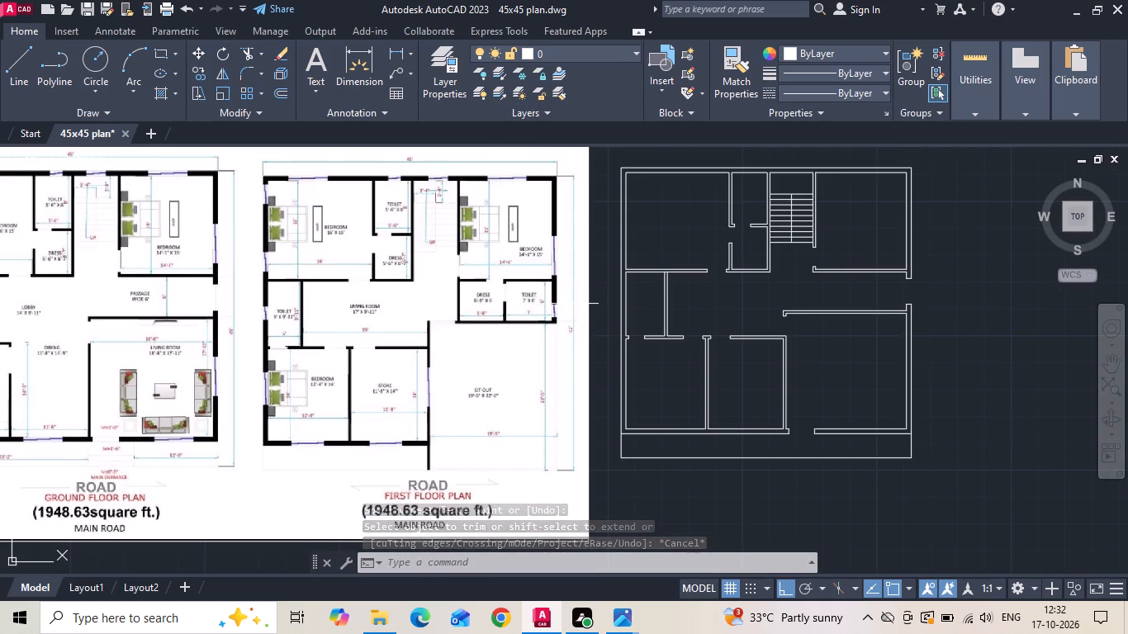
pyautogui.scroll(1, 492, 284)
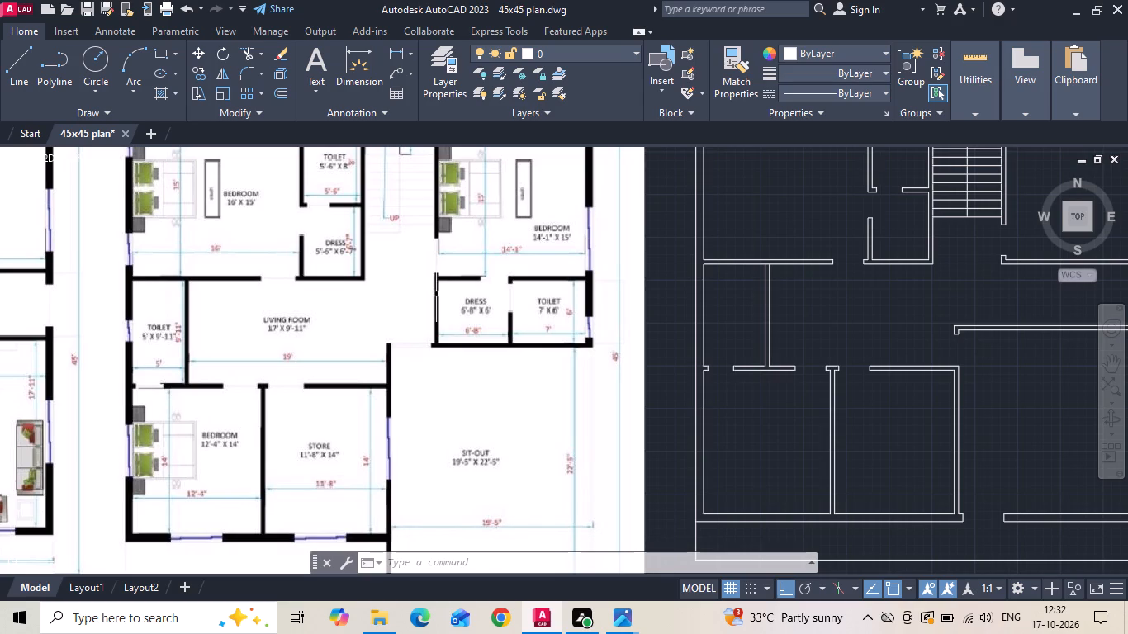
pyautogui.moveTo(435, 299); pyautogui.dragTo(534, 327, button='middle')
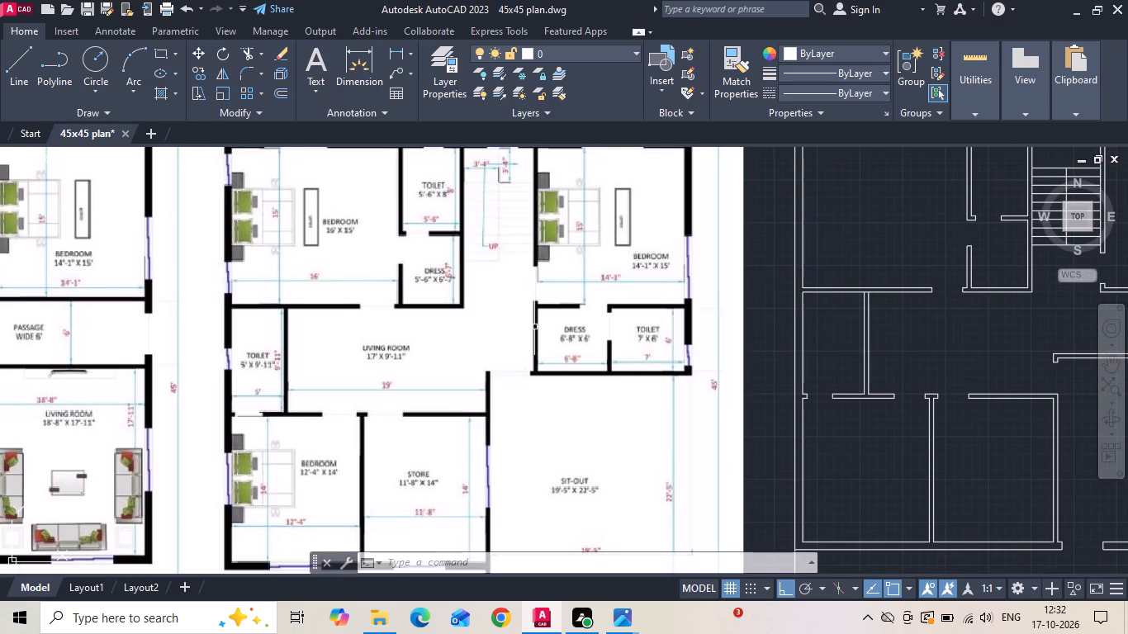
pyautogui.scroll(-3, 487, 327)
pyautogui.scroll(1, 661, 341)
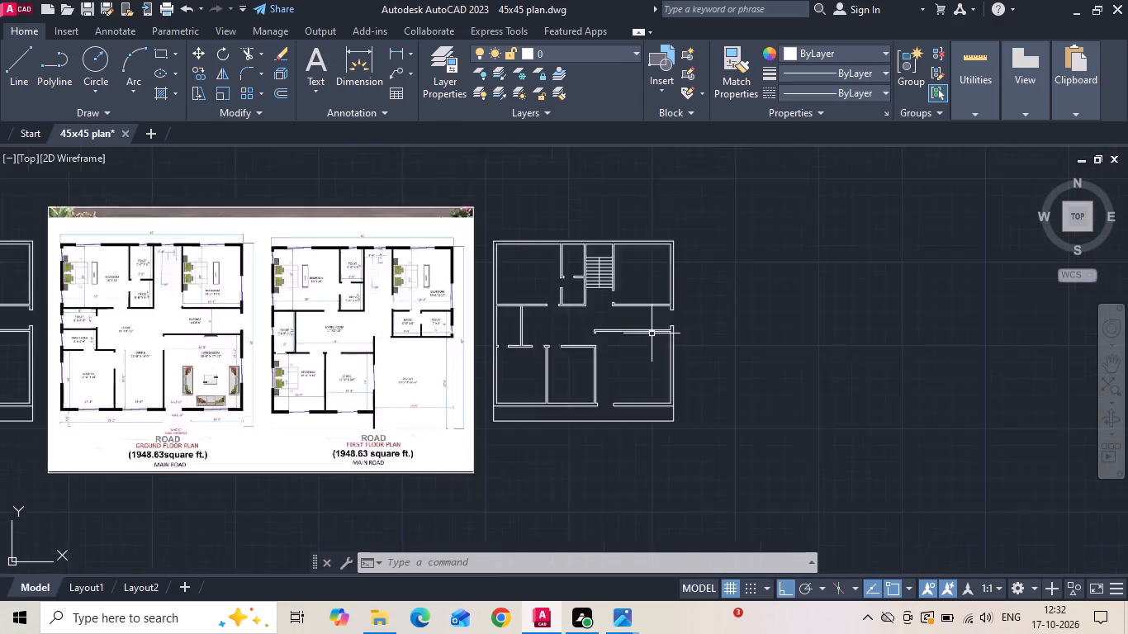
pyautogui.scroll(2, 646, 329)
pyautogui.scroll(-1, 729, 313)
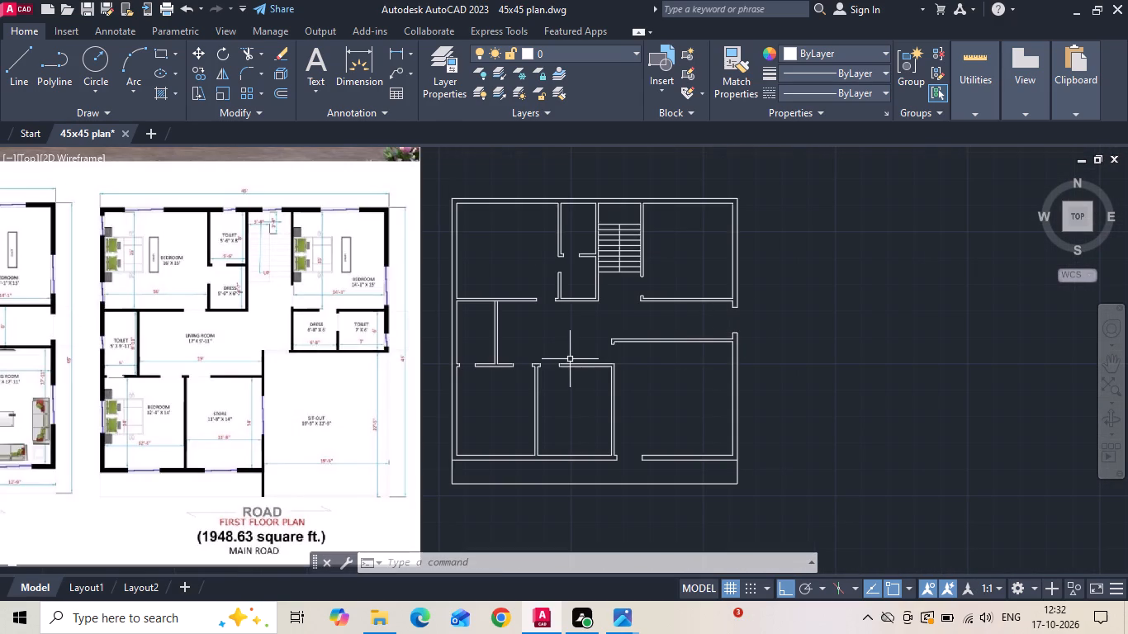
pyautogui.scroll(1, 570, 350)
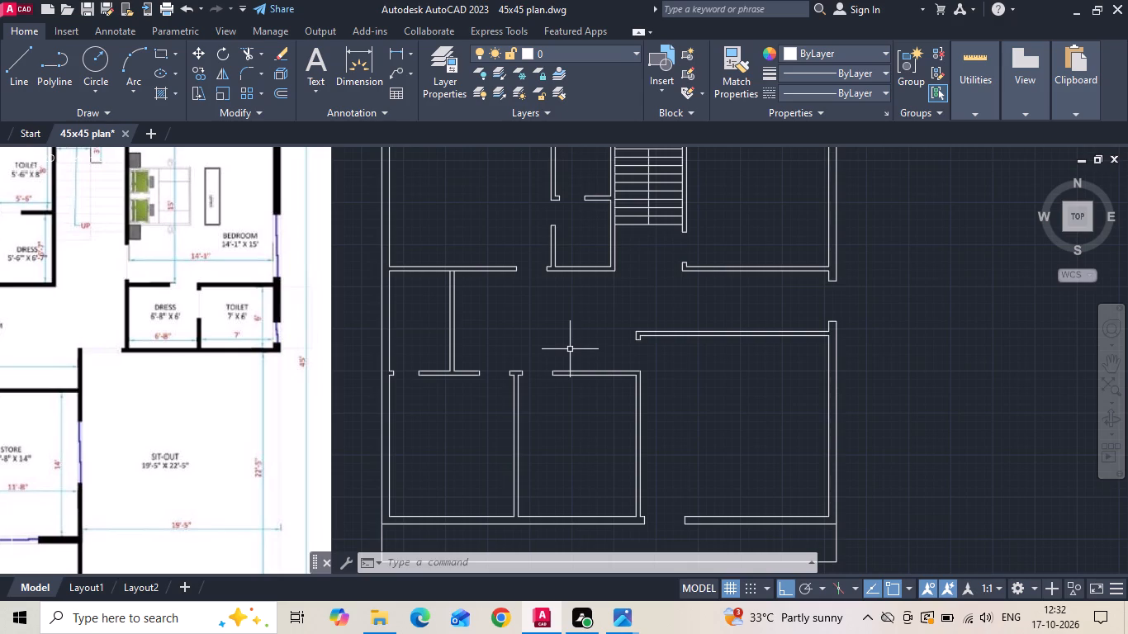
# Extend the store's right wall lines up to the horizontal wall above the sit-out.
pyautogui.write('ex')
pyautogui.press('space')
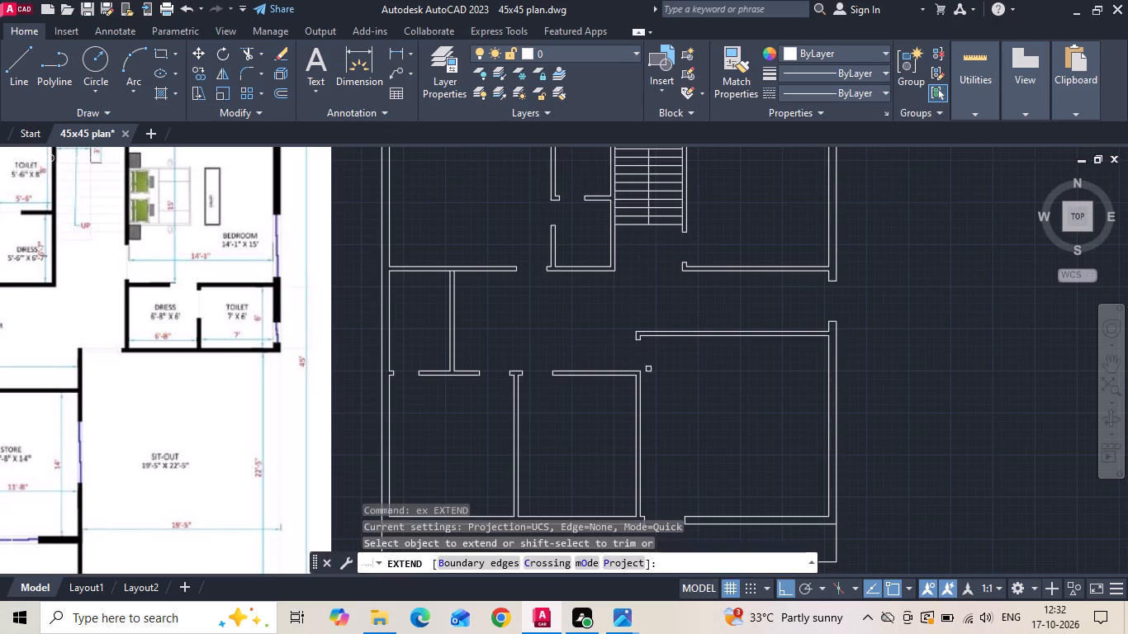
pyautogui.scroll(1, 636, 399)
pyautogui.moveTo(655, 382); pyautogui.dragTo(609, 398)
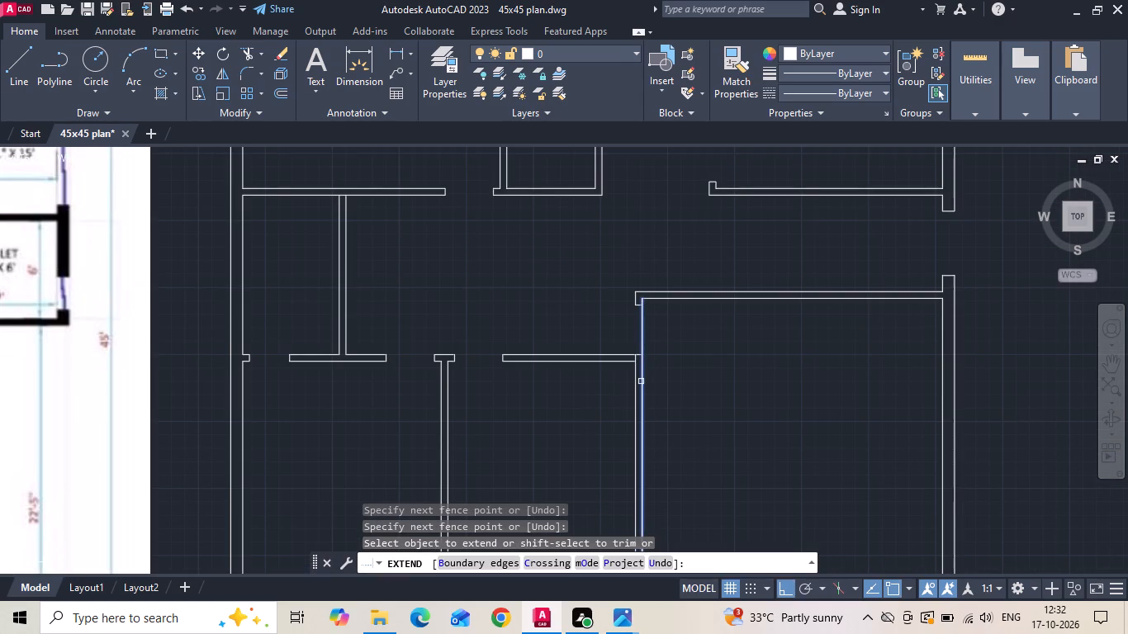
pyautogui.click(635, 388)
pyautogui.scroll(2, 634, 302)
pyautogui.press('Escape')
# Erase the old wall end lines at the sit-out's upper-left corner and extend the store's right wall lines to close the corner.
pyautogui.moveTo(620, 248); pyautogui.dragTo(661, 328)
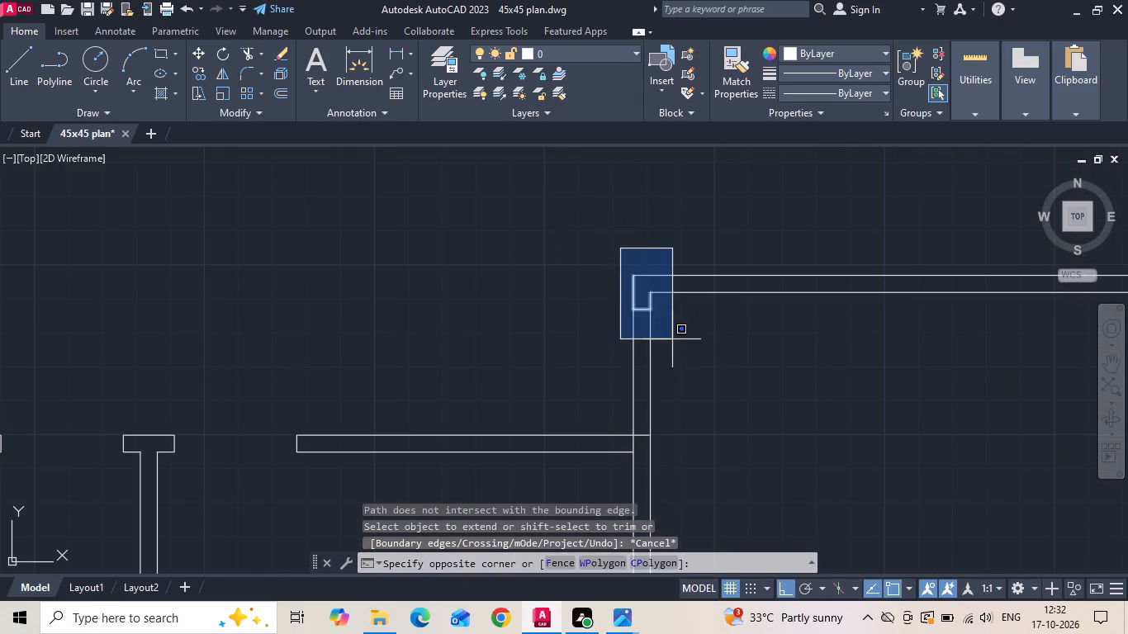
pyautogui.click(672, 339)
pyautogui.press('Delete')
pyautogui.write('ex')
pyautogui.press('space')
pyautogui.moveTo(666, 371); pyautogui.dragTo(594, 356)
pyautogui.scroll(-4, 664, 271)
pyautogui.press('Escape')
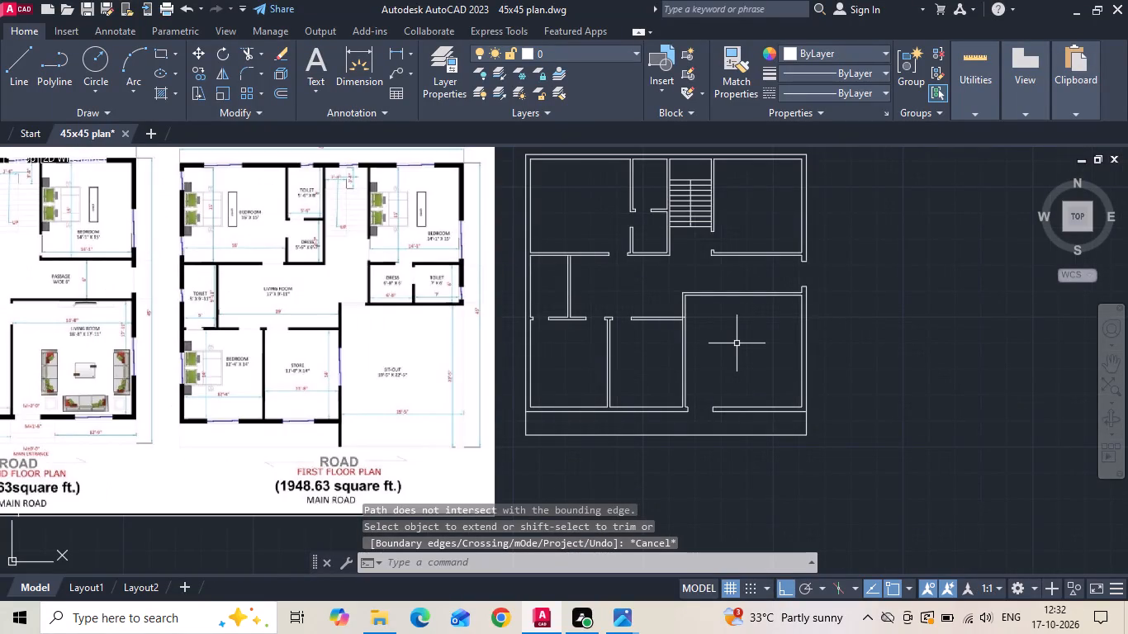
# Extend the store's right wall lines down to the plan's bottom boundary line.
pyautogui.write('ex')
pyautogui.press('space')
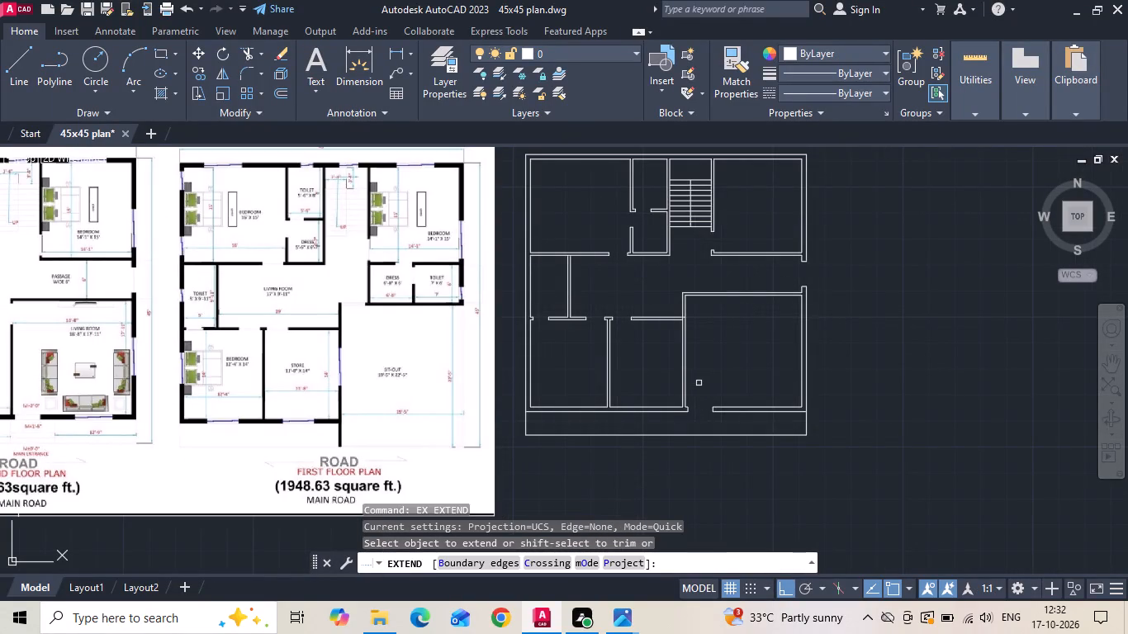
pyautogui.click(684, 388)
pyautogui.click(681, 393)
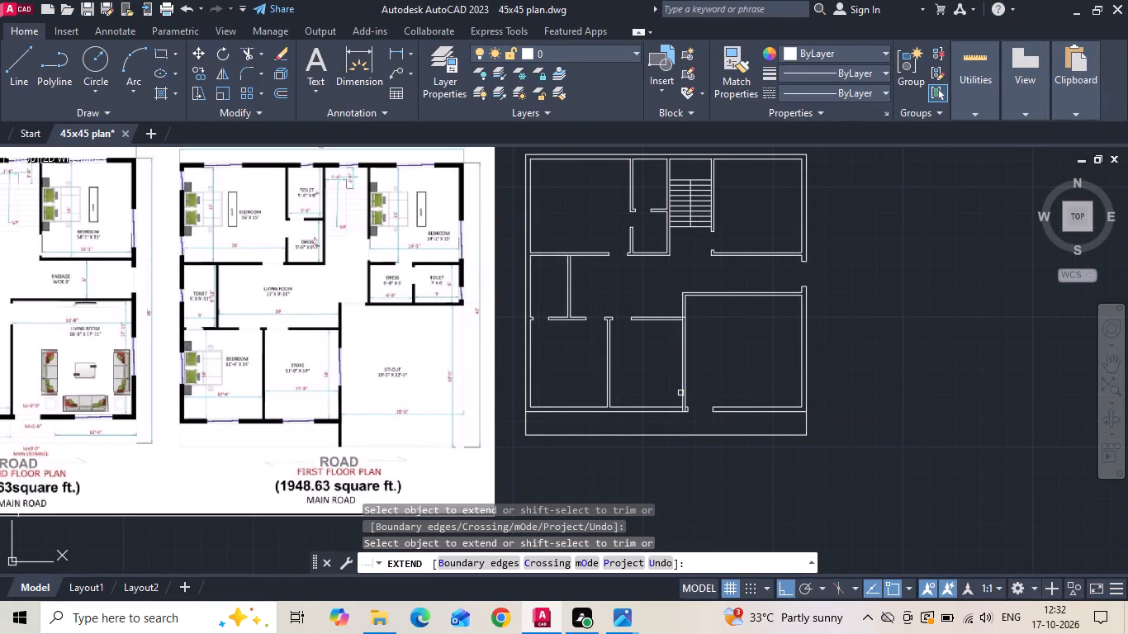
pyautogui.click(680, 393)
pyautogui.click(683, 390)
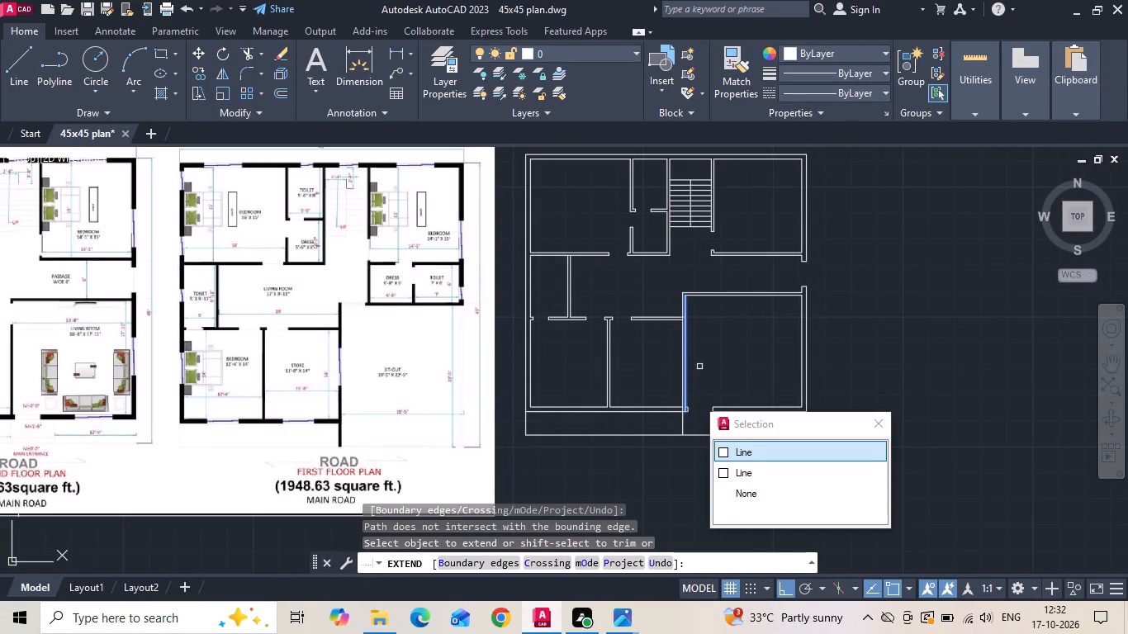
pyautogui.click(696, 382)
pyautogui.press('Escape')
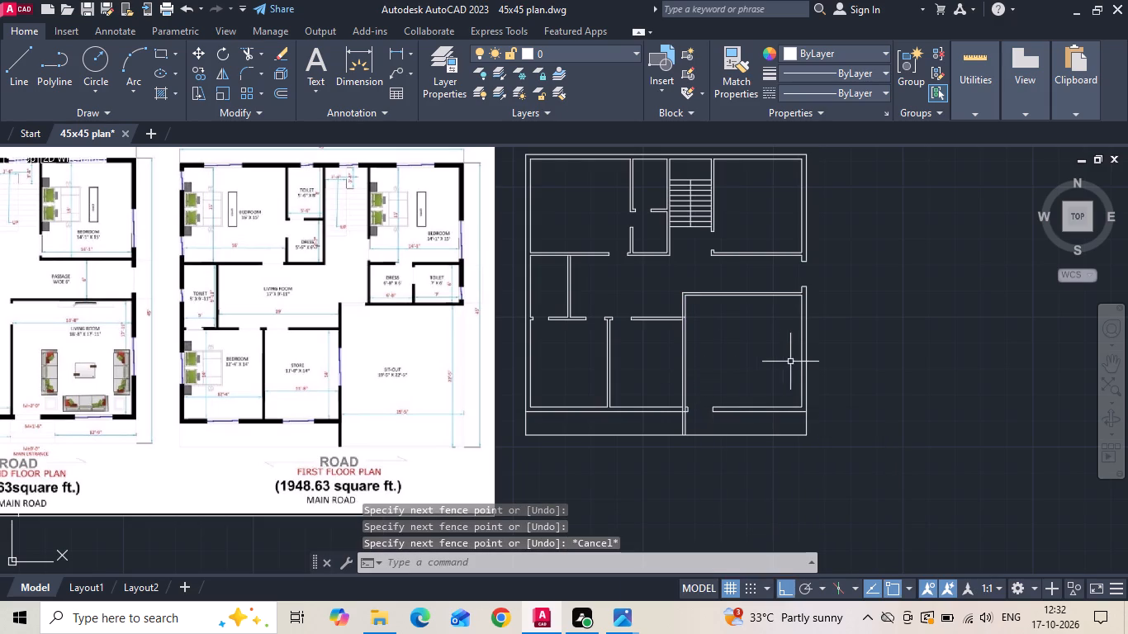
# Extend the lower line of the sit-out's top wall to the plan's outer right wall line.
pyautogui.press('e')
pyautogui.press('x')
pyautogui.press('space')
pyautogui.scroll(2, 796, 293)
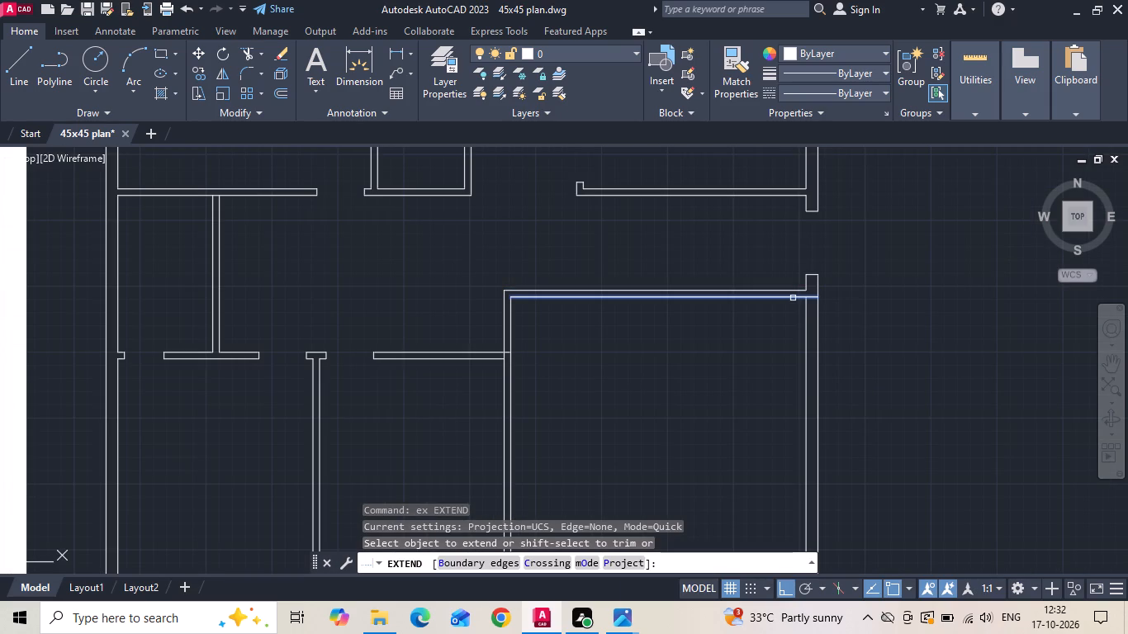
pyautogui.click(793, 298)
pyautogui.press('Escape')
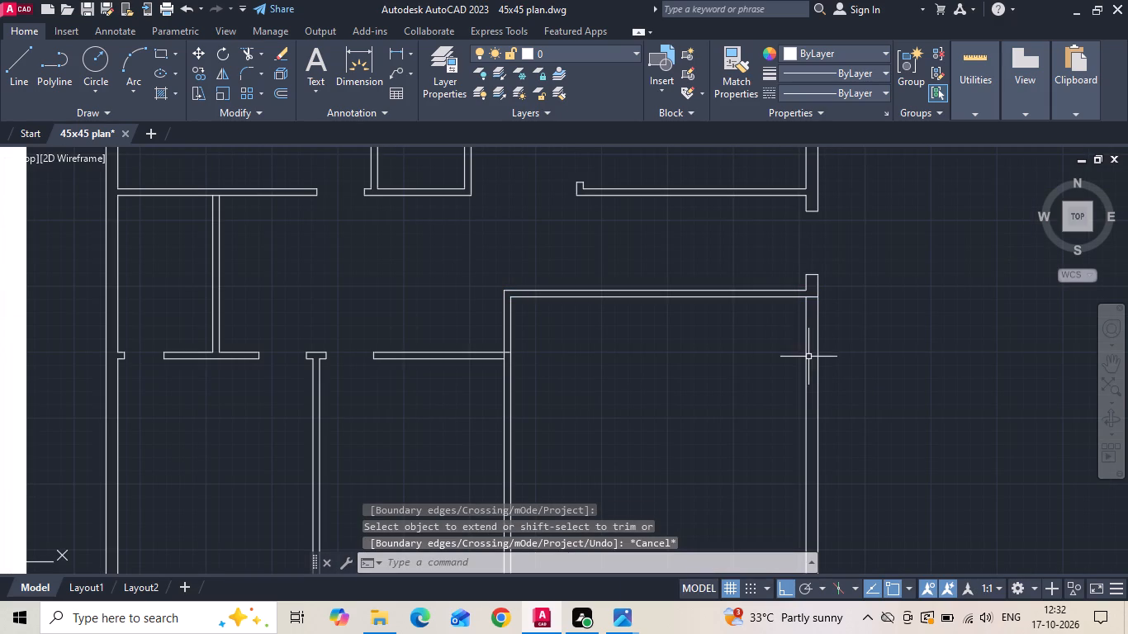
# Erase the sit-out's inner right wall line and the old front wall lines across the sit-out.
pyautogui.moveTo(808, 357); pyautogui.dragTo(756, 405)
pyautogui.click(746, 411)
pyautogui.press('Delete')
pyautogui.scroll(-2, 765, 342)
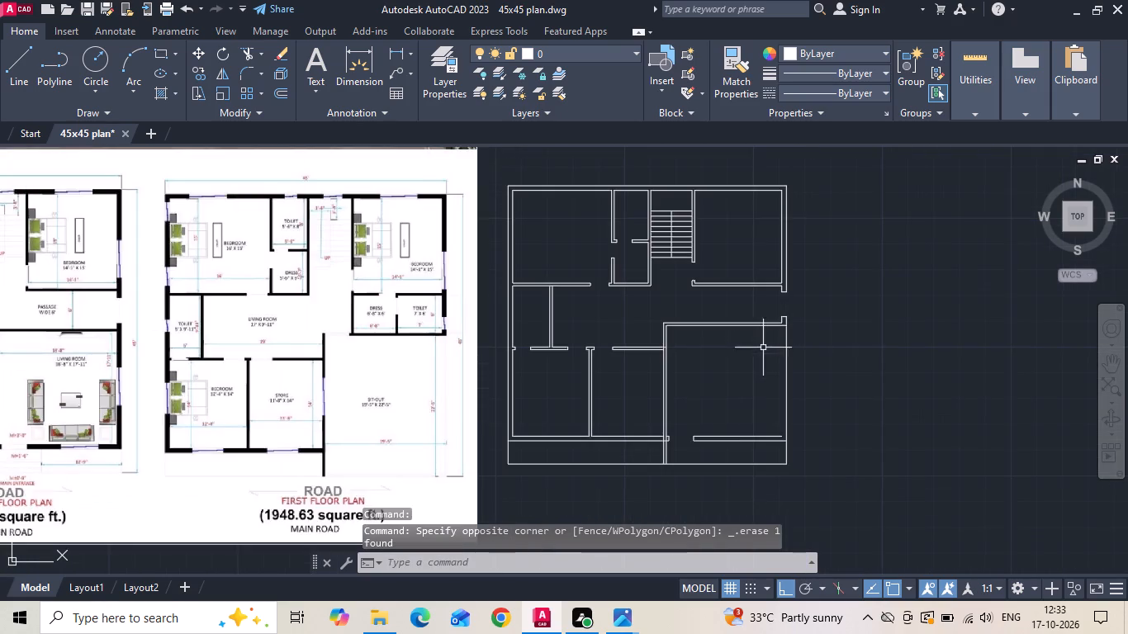
pyautogui.scroll(1, 737, 446)
pyautogui.click(736, 447)
pyautogui.click(661, 386)
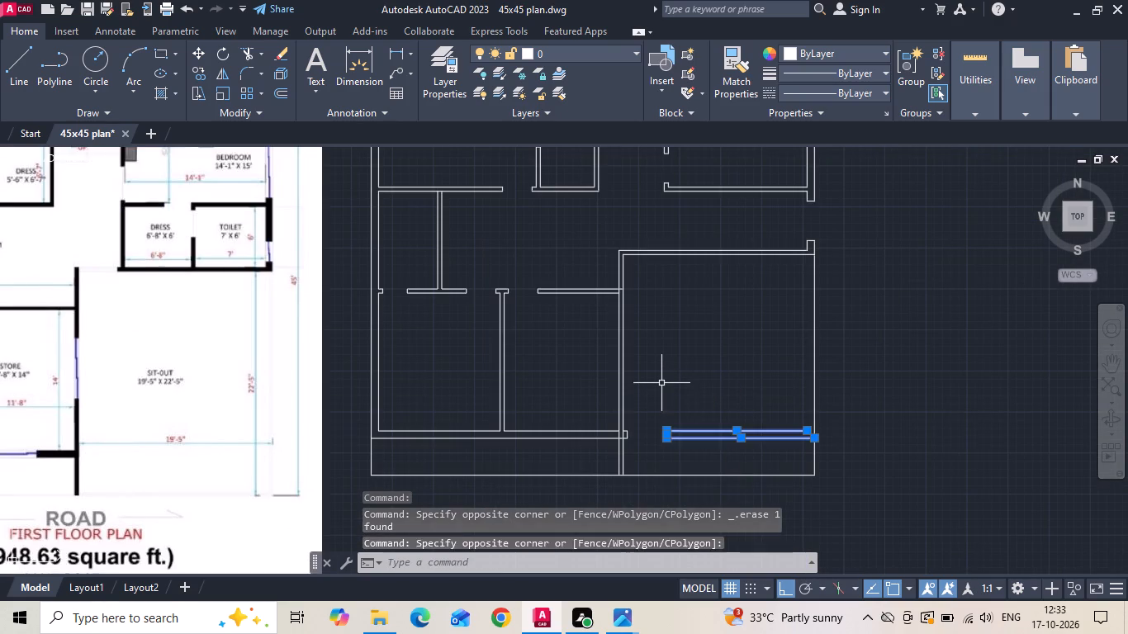
pyautogui.press('Delete')
# Trim the overlapping wall lines at the store's lower-right corner and save the drawing.
pyautogui.write('tr')
pyautogui.press('space')
pyautogui.press('space')
pyautogui.scroll(5, 622, 441)
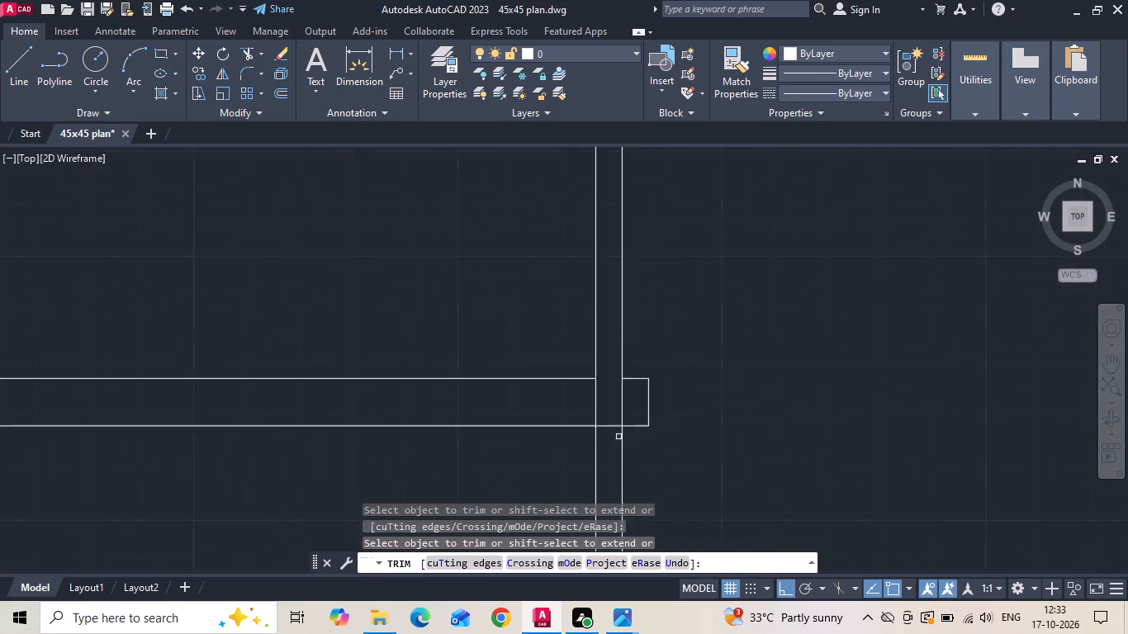
pyautogui.moveTo(628, 397); pyautogui.dragTo(561, 371)
pyautogui.click(595, 419)
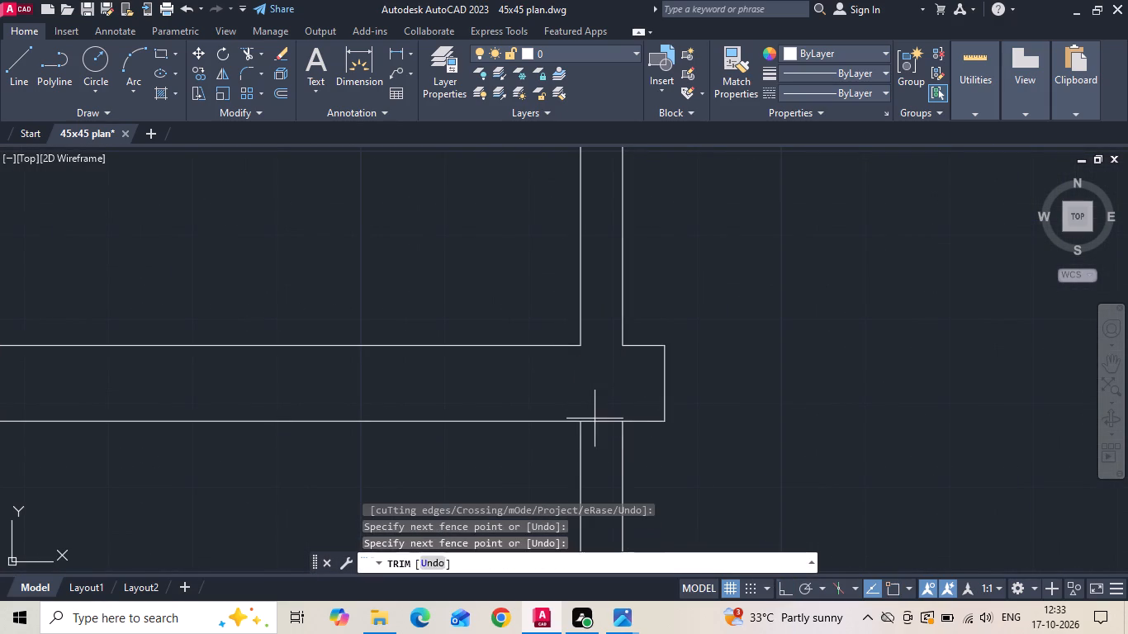
pyautogui.click(593, 455)
pyautogui.press('Escape')
pyautogui.hotkey('ctrl', 's')
# Extend both lines of the lower-left wall stub of the upper-right bedroom down to the sit-out's top wall.
pyautogui.scroll(-6, 707, 438)
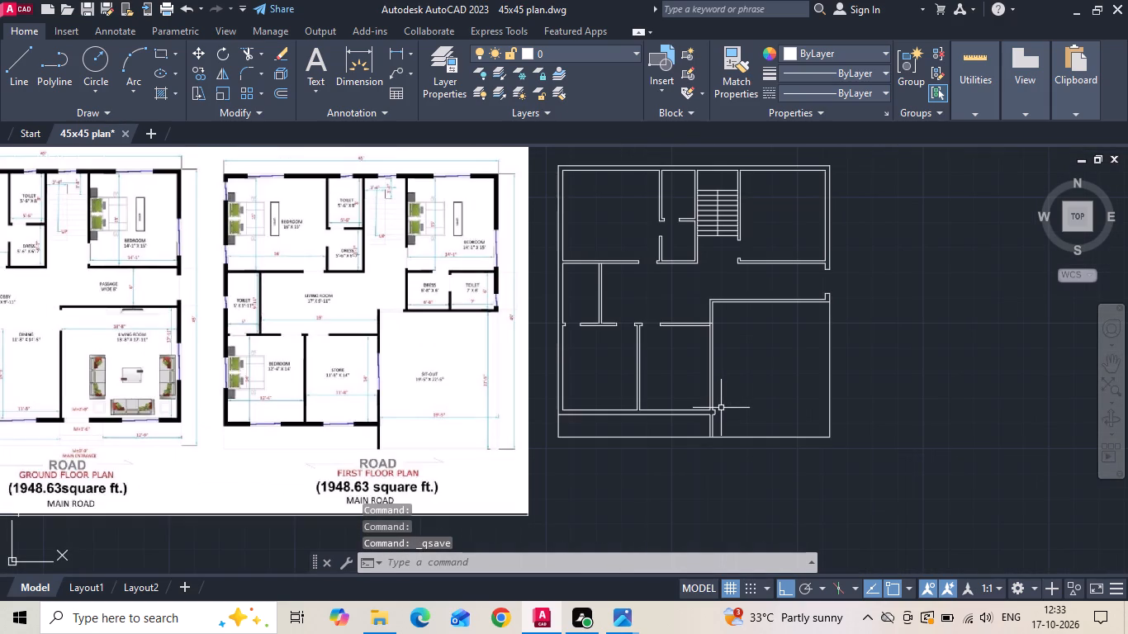
pyautogui.scroll(2, 465, 267)
pyautogui.scroll(-2, 416, 294)
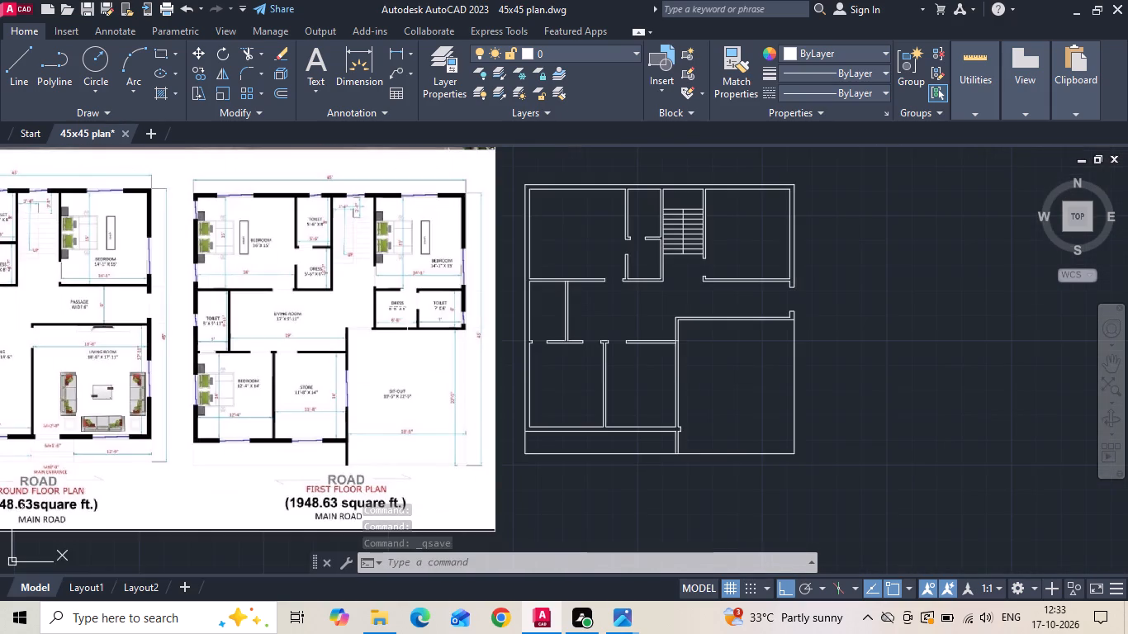
pyautogui.scroll(2, 746, 279)
pyautogui.scroll(-2, 746, 274)
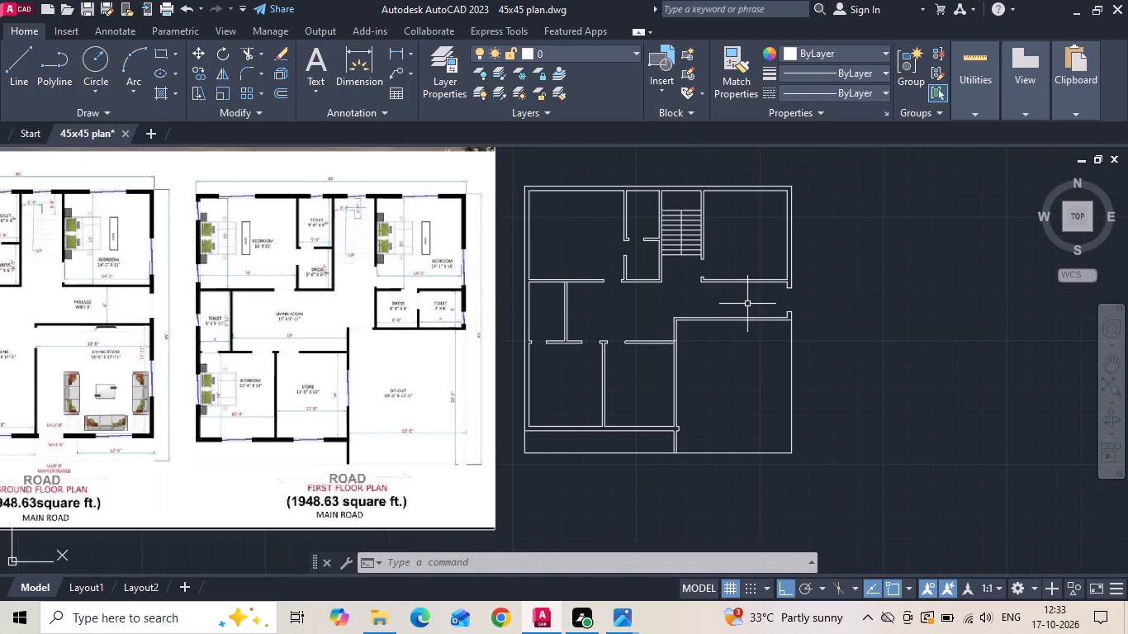
pyautogui.scroll(2, 705, 287)
pyautogui.write('ex')
pyautogui.press('space')
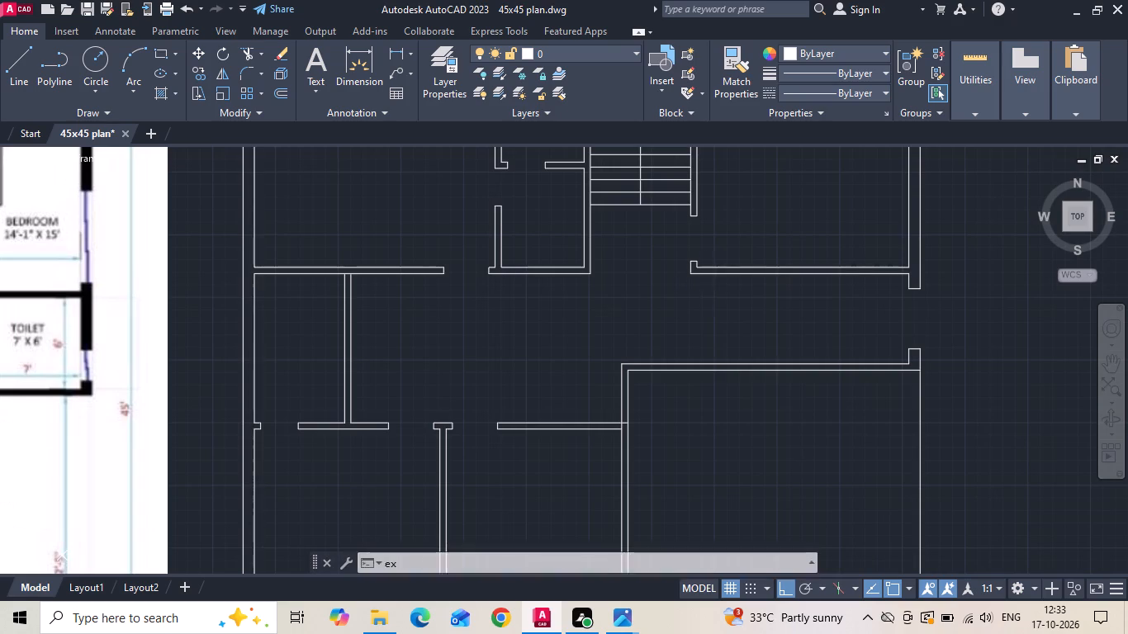
pyautogui.scroll(2, 695, 264)
pyautogui.scroll(-1, 680, 282)
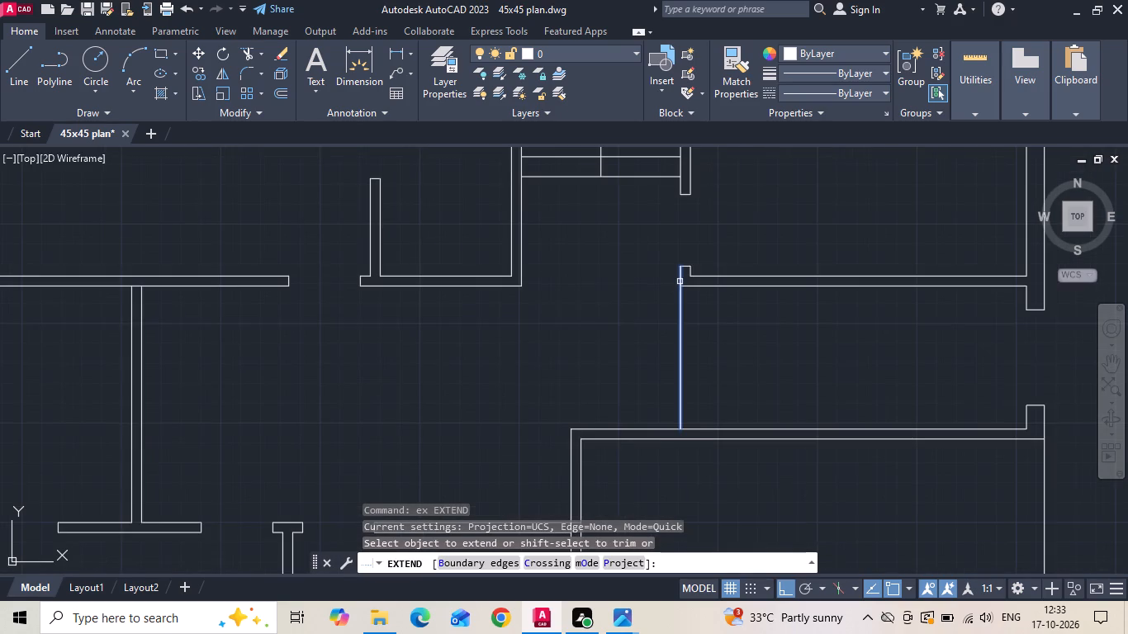
pyautogui.click(680, 280)
pyautogui.click(690, 274)
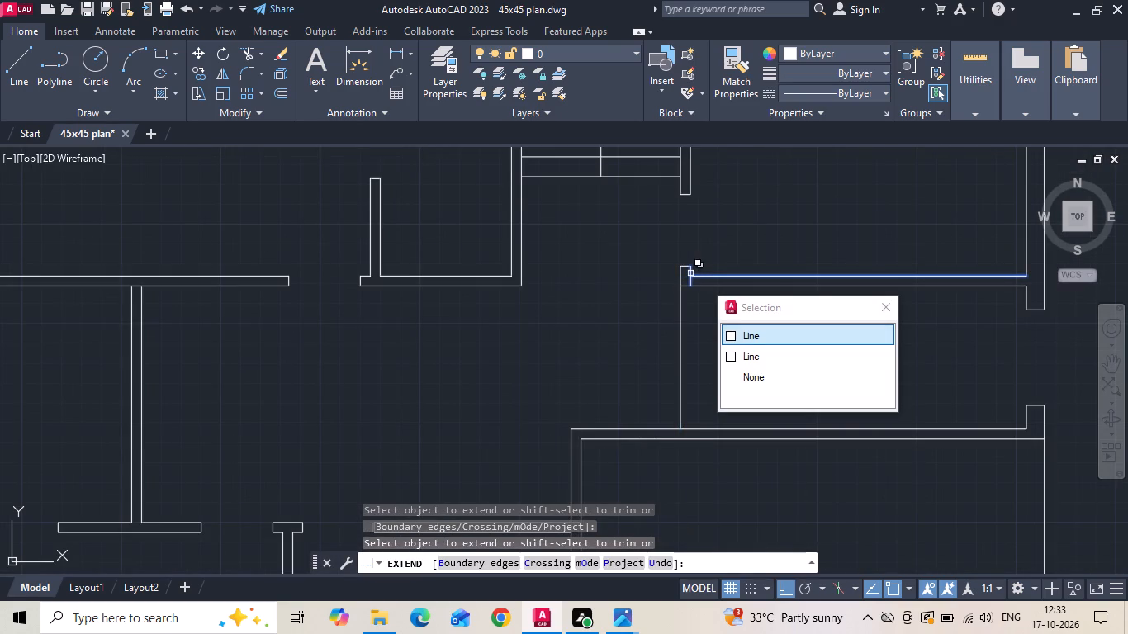
pyautogui.click(690, 273)
pyautogui.click(690, 272)
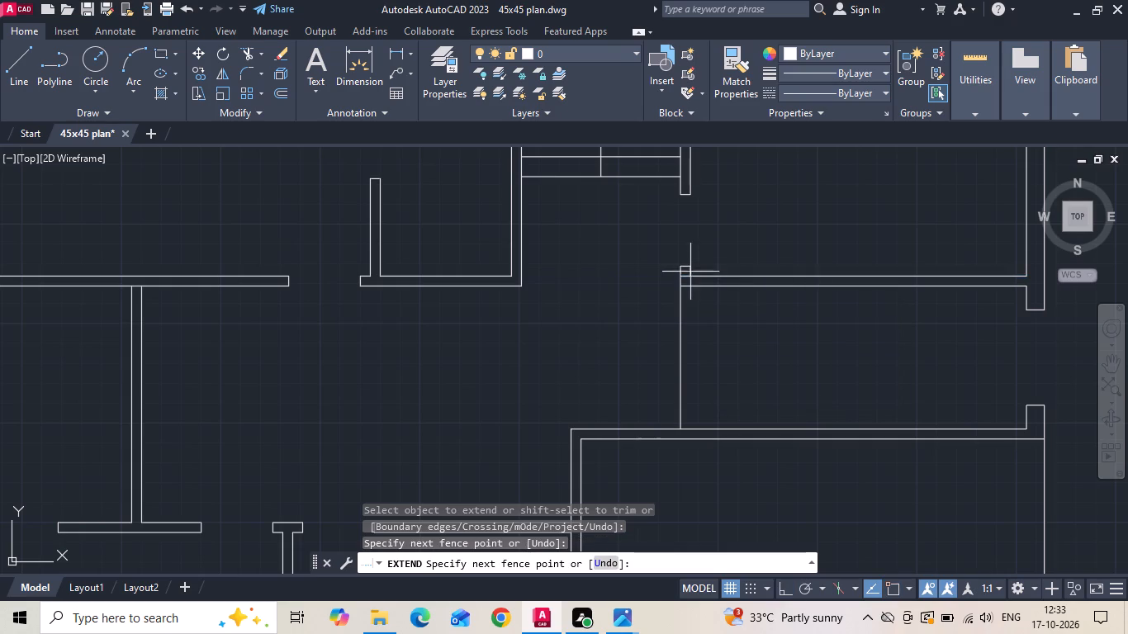
pyautogui.click(690, 282)
pyautogui.scroll(1, 688, 277)
pyautogui.click(688, 268)
pyautogui.click(731, 271)
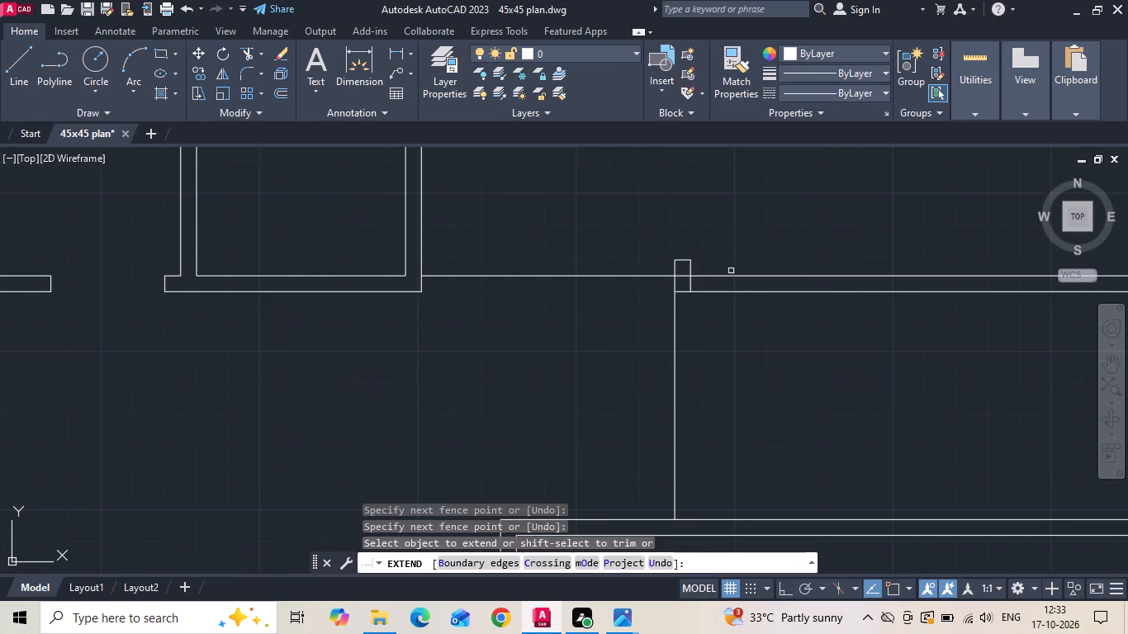
pyautogui.click(694, 286)
pyautogui.click(689, 289)
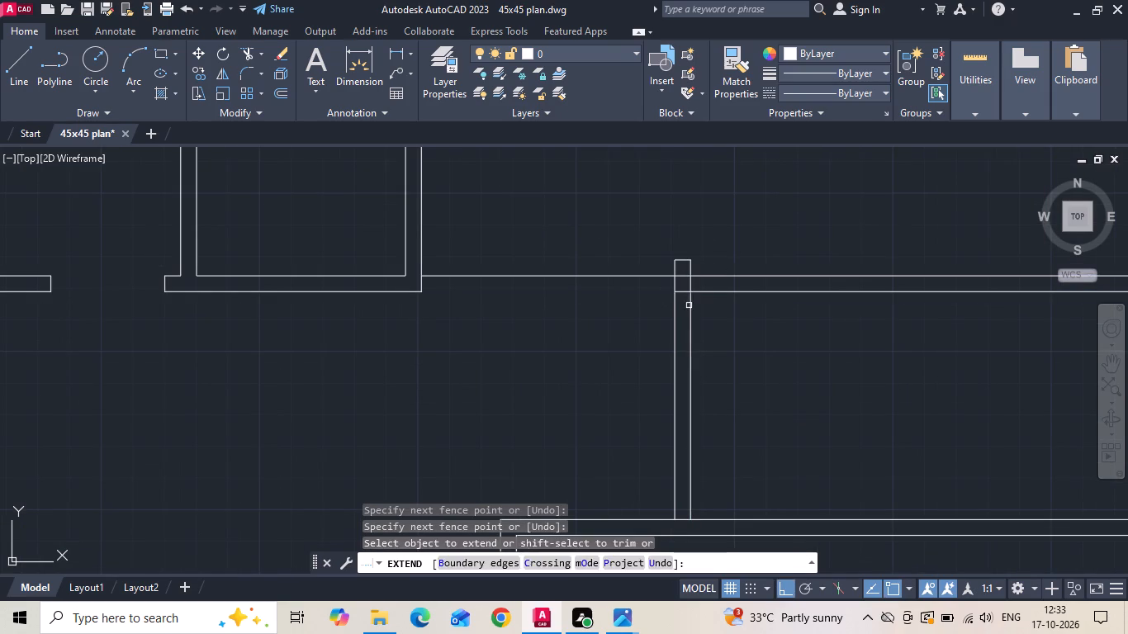
pyautogui.press('Escape')
# Trim off the stray line running between the upper-left dress wall and the upper-right bedroom's wall stub.
pyautogui.press('t')
pyautogui.press('r')
pyautogui.press('space')
pyautogui.moveTo(630, 299); pyautogui.dragTo(642, 237)
pyautogui.press('Escape')
# Erase the lower stub lines of the right wall opening and extend the inner wall line down to the sit-out wall.
pyautogui.scroll(-2, 580, 307)
pyautogui.scroll(1, 817, 381)
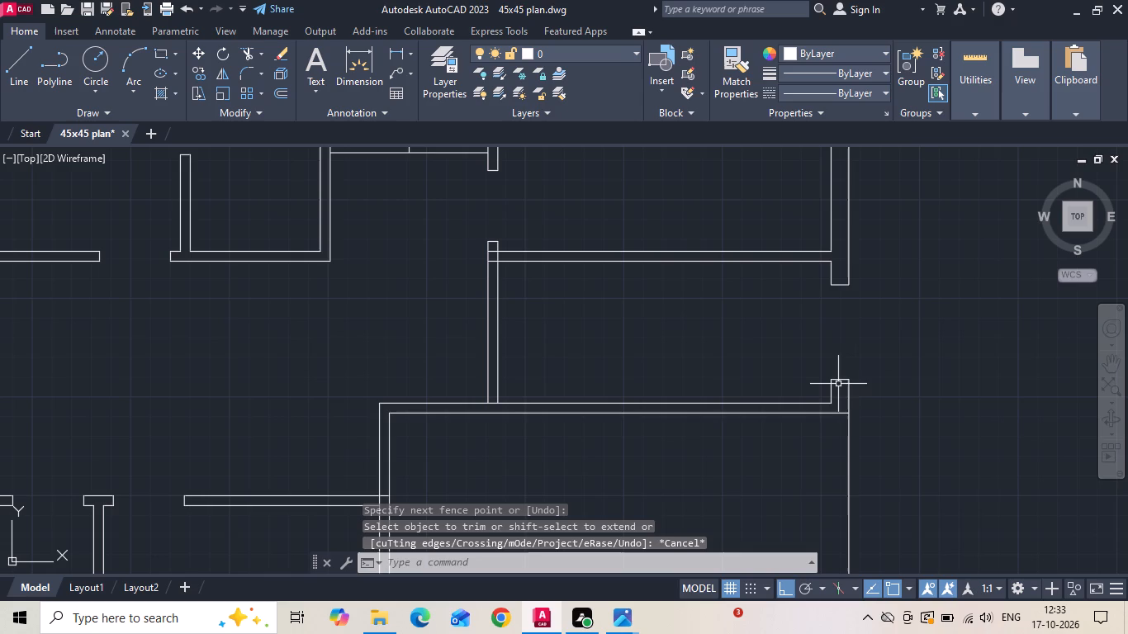
pyautogui.click(832, 381)
pyautogui.scroll(2, 837, 381)
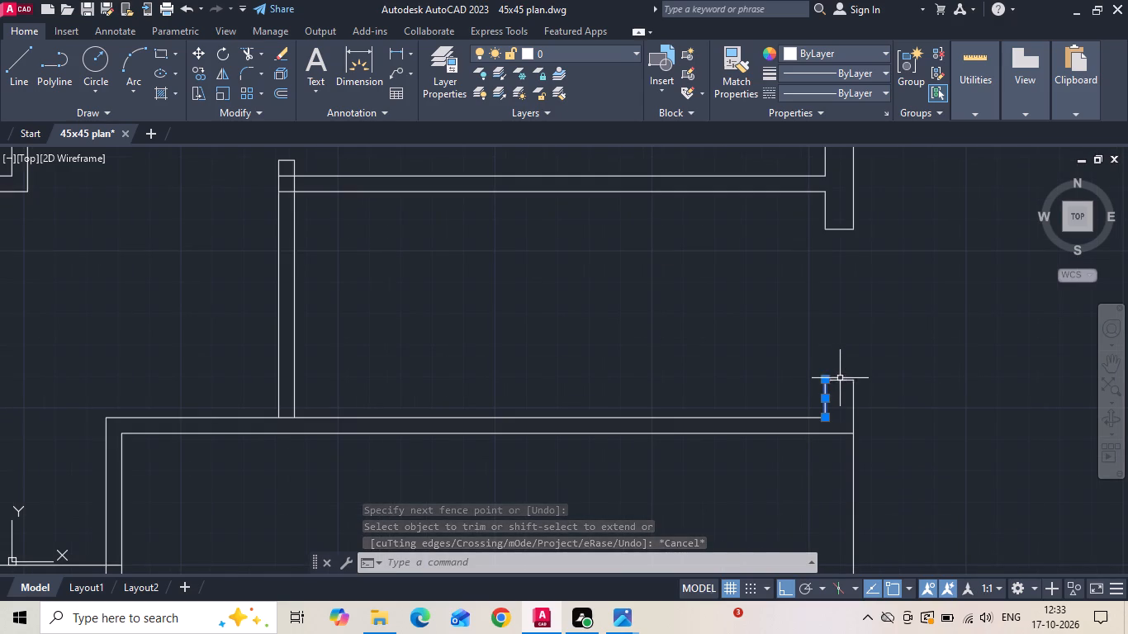
pyautogui.click(840, 378)
pyautogui.press('Delete')
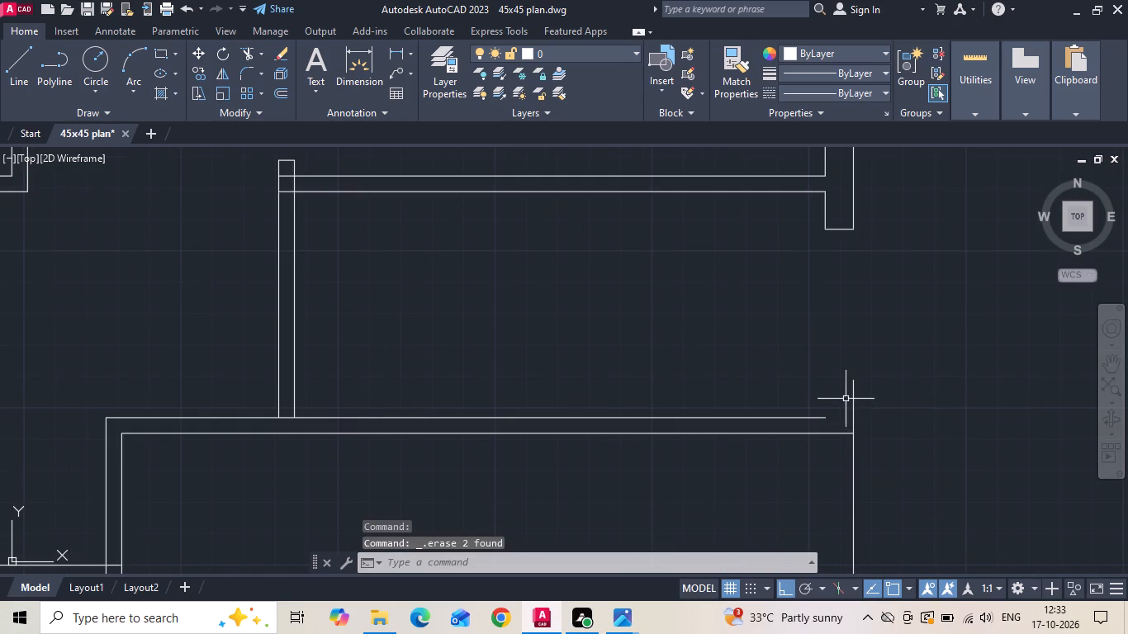
pyautogui.write('ex')
pyautogui.press('space')
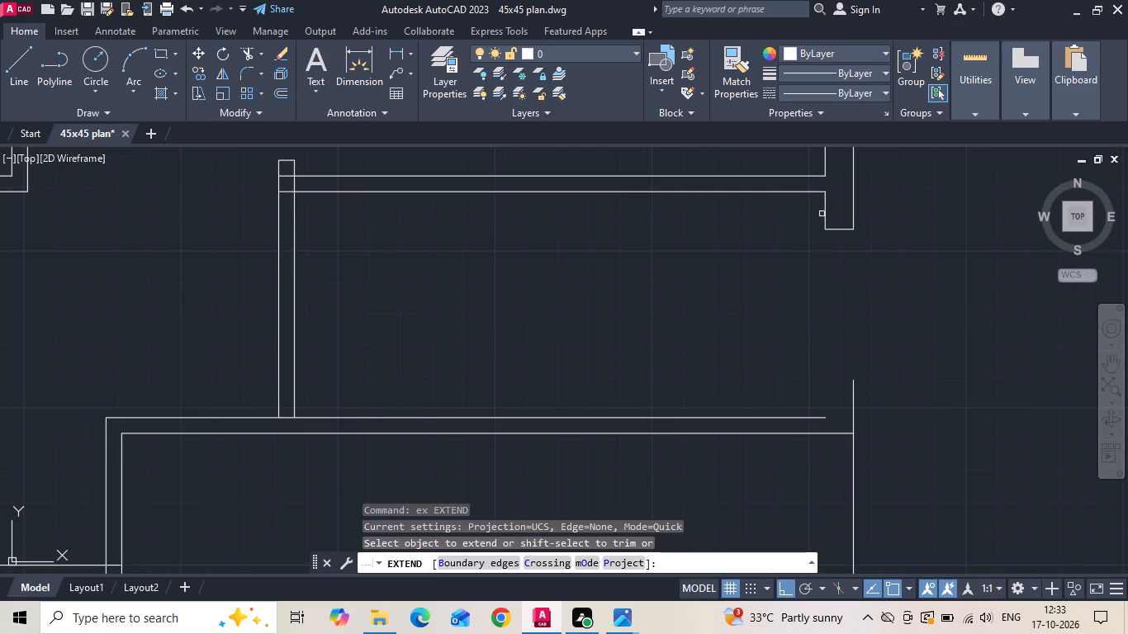
pyautogui.click(824, 211)
pyautogui.press('Escape')
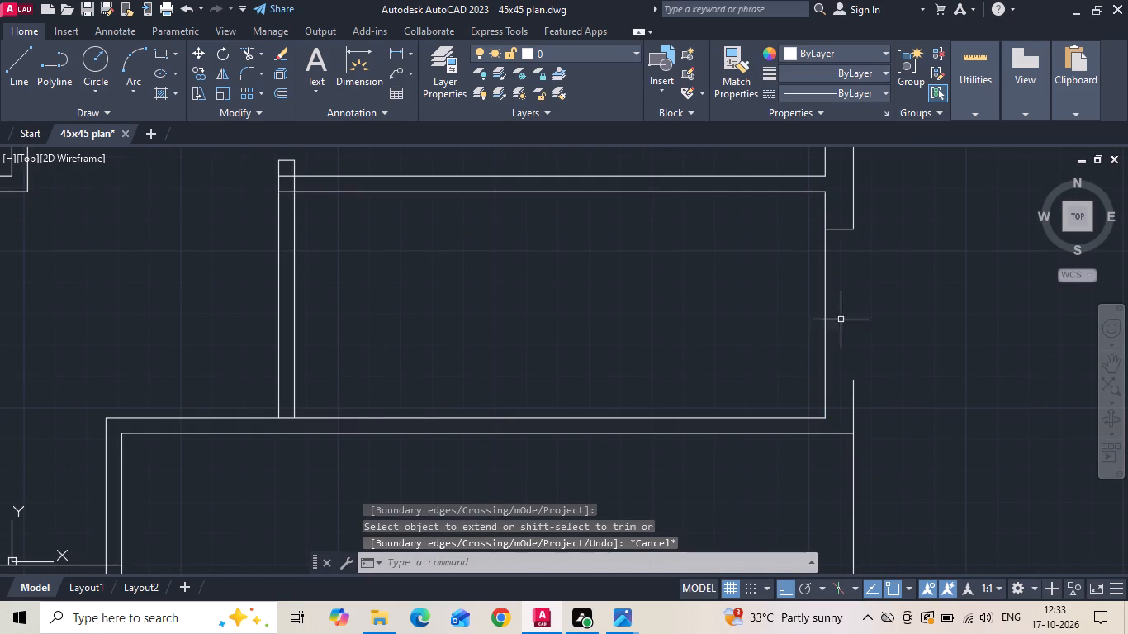
# Erase the outer wall line beside the sit-out and Fillet the upper outer right wall line with the bottom boundary line.
pyautogui.scroll(-4, 732, 305)
pyautogui.scroll(2, 746, 314)
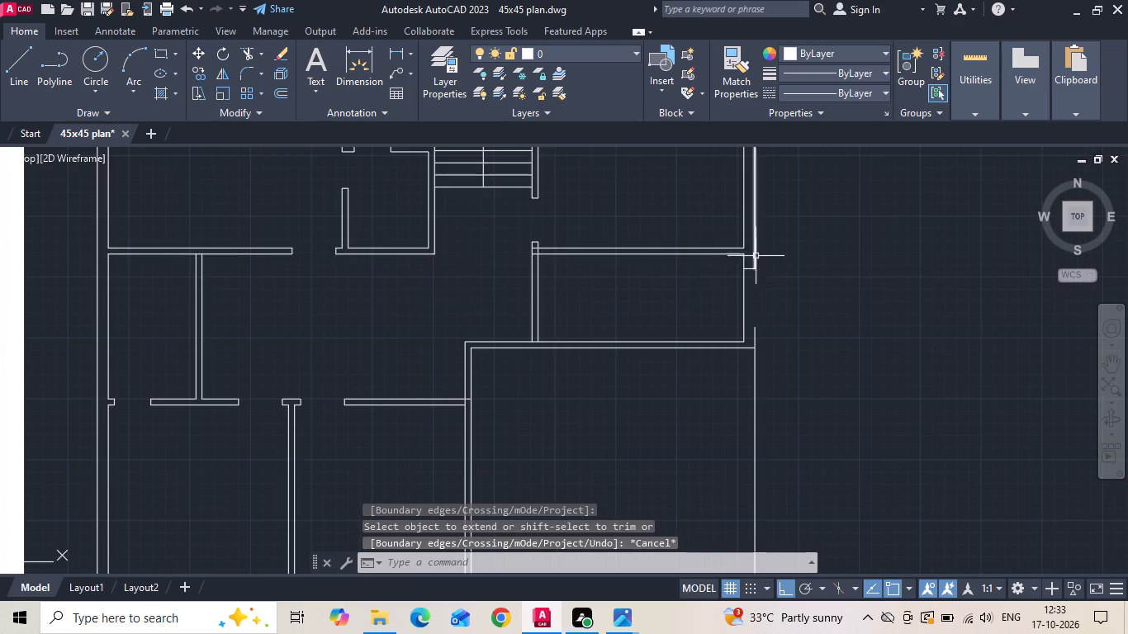
pyautogui.click(756, 326)
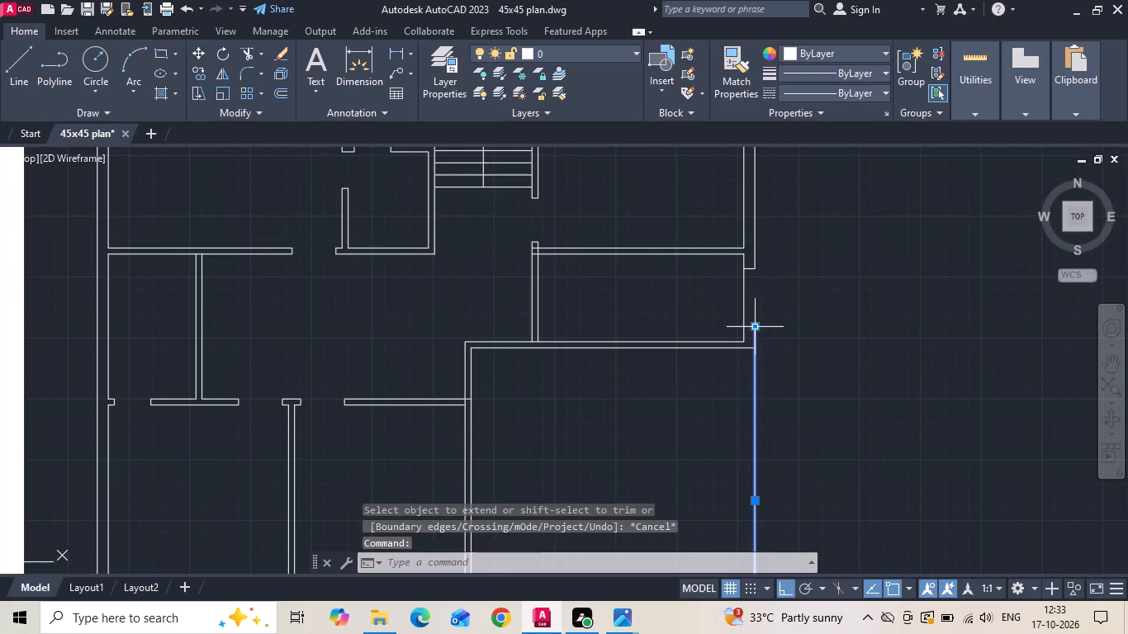
pyautogui.press('Delete')
pyautogui.write('f')
pyautogui.press('space')
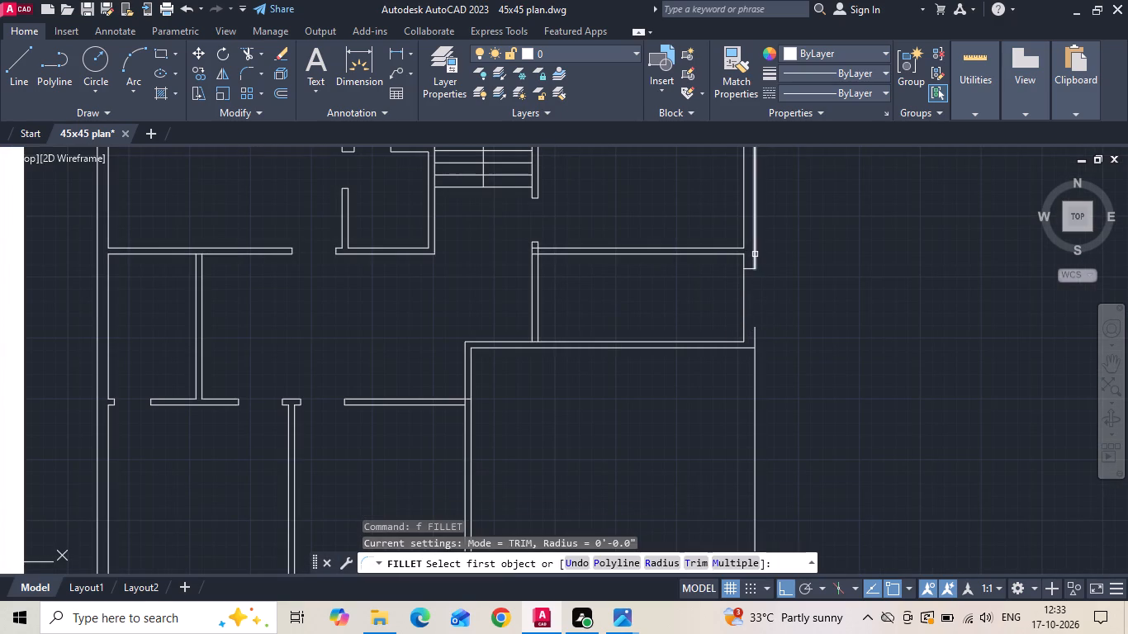
pyautogui.click(755, 254)
pyautogui.scroll(-2, 755, 254)
pyautogui.click(717, 419)
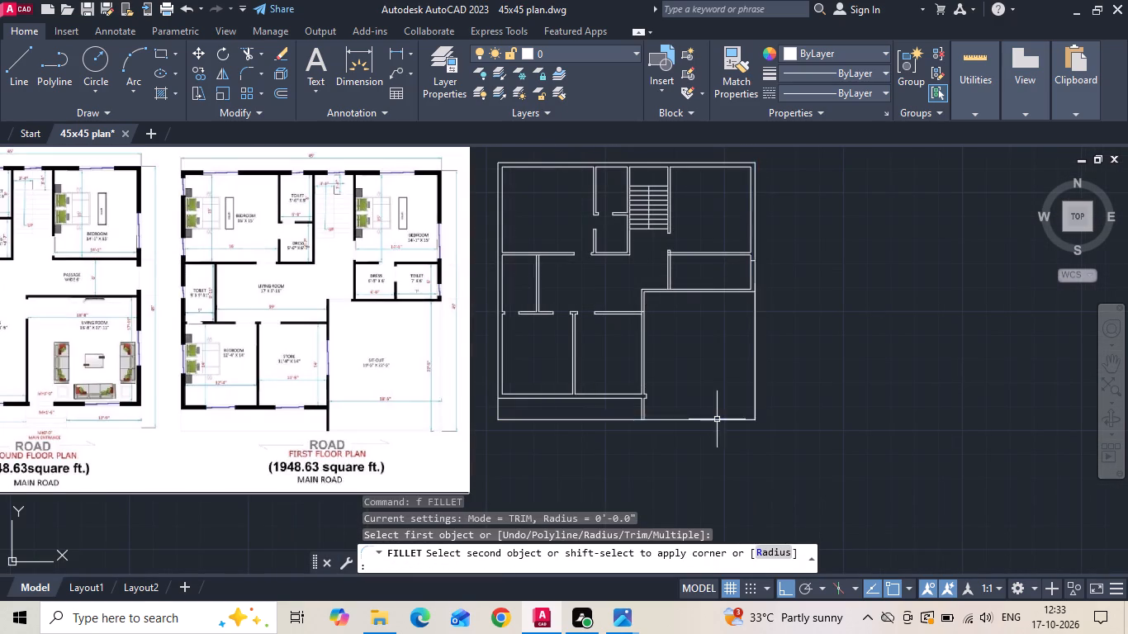
pyautogui.press('Escape')
# Erase the leftover duplicate line along the sit-out's right edge.
pyautogui.scroll(2, 744, 343)
pyautogui.click(732, 193)
pyautogui.scroll(-1, 732, 192)
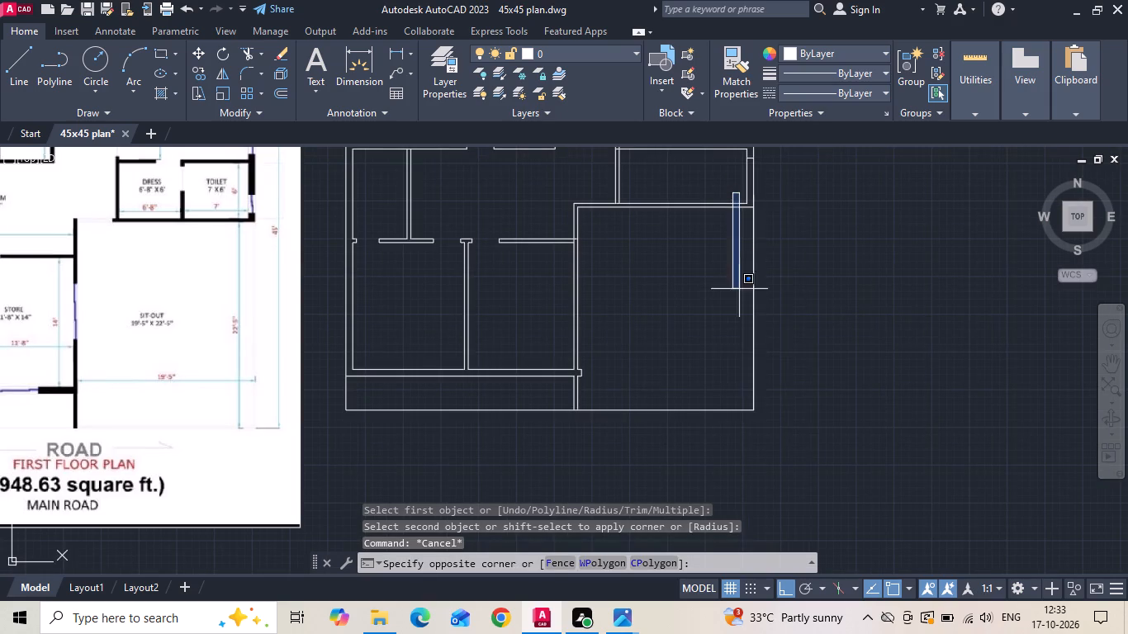
pyautogui.click(814, 437)
pyautogui.press('Delete')
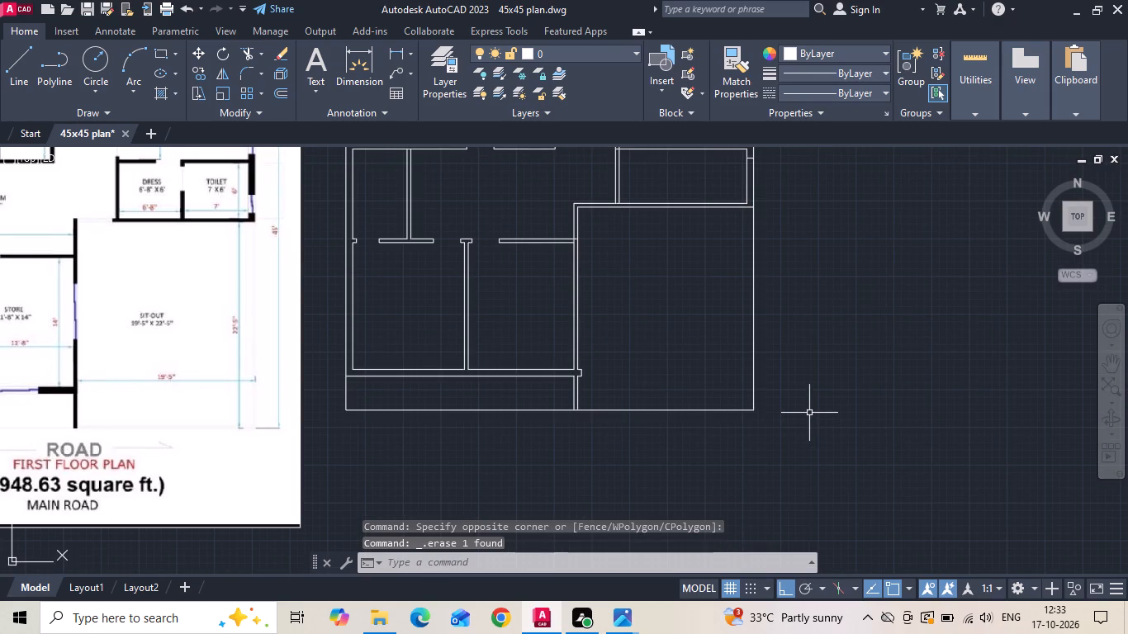
# Erase the short jamb line left between the right wall's lines beside the new dress and toilet area.
pyautogui.moveTo(762, 350); pyautogui.dragTo(810, 440, button='middle')
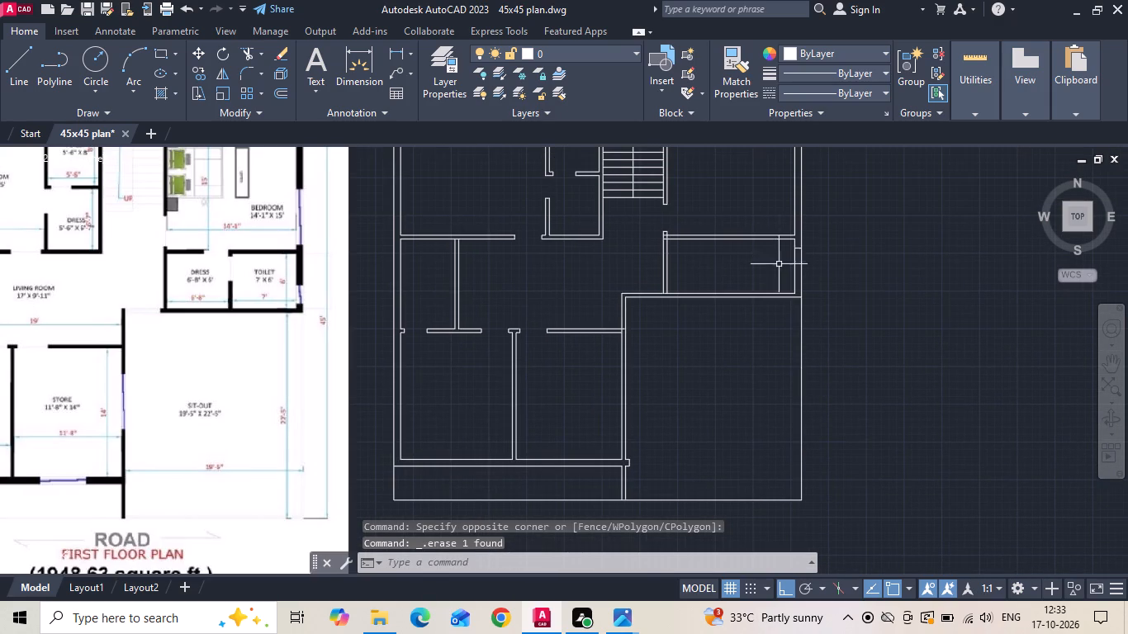
pyautogui.scroll(3, 783, 235)
pyautogui.moveTo(832, 270); pyautogui.dragTo(832, 298)
pyautogui.click(832, 303)
pyautogui.press('Delete')
pyautogui.scroll(-2, 829, 298)
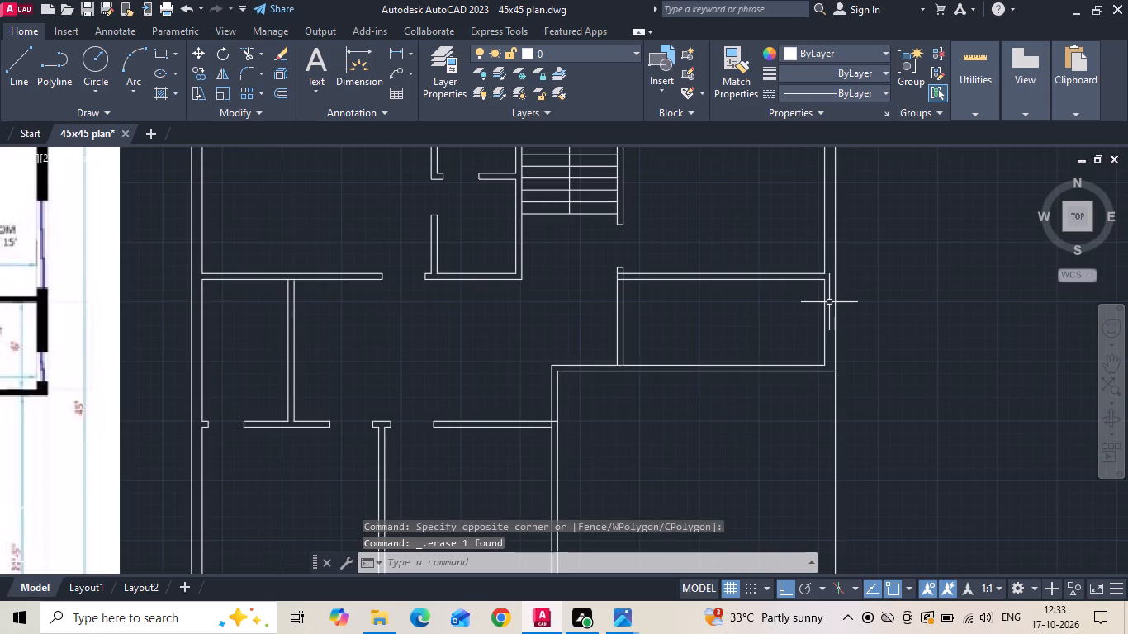
# Offset the inner line of the toilet's right wall 7' to the left for the dress and toilet partition.
pyautogui.scroll(-1, 827, 304)
pyautogui.write('o')
pyautogui.press('space')
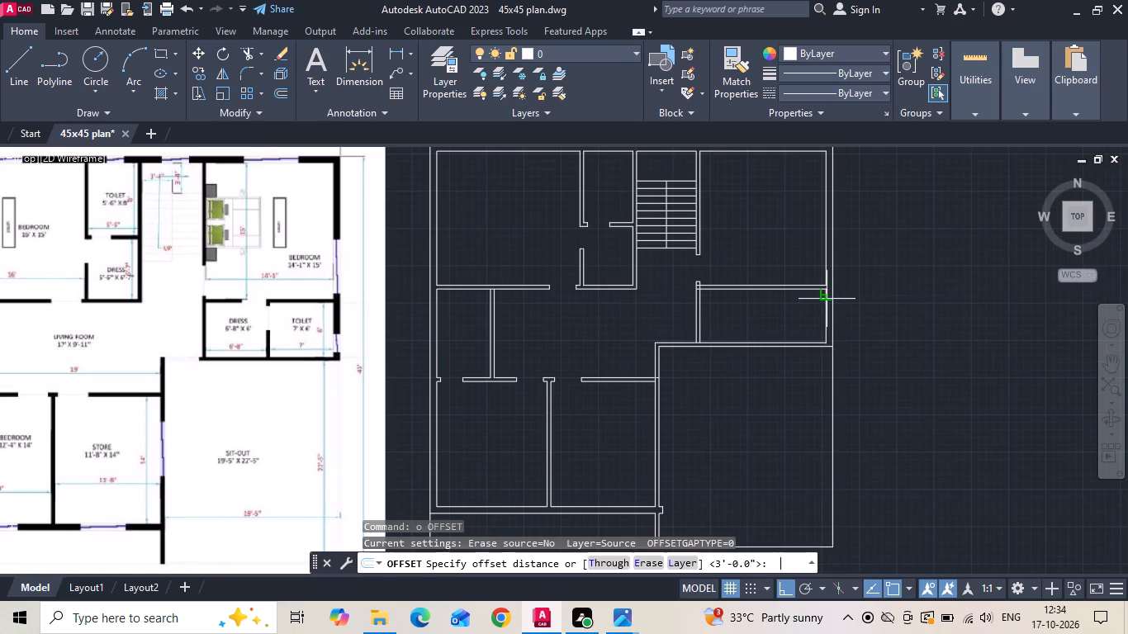
pyautogui.press('7')
pyautogui.press("'")
pyautogui.press('Return')
pyautogui.scroll(2, 827, 293)
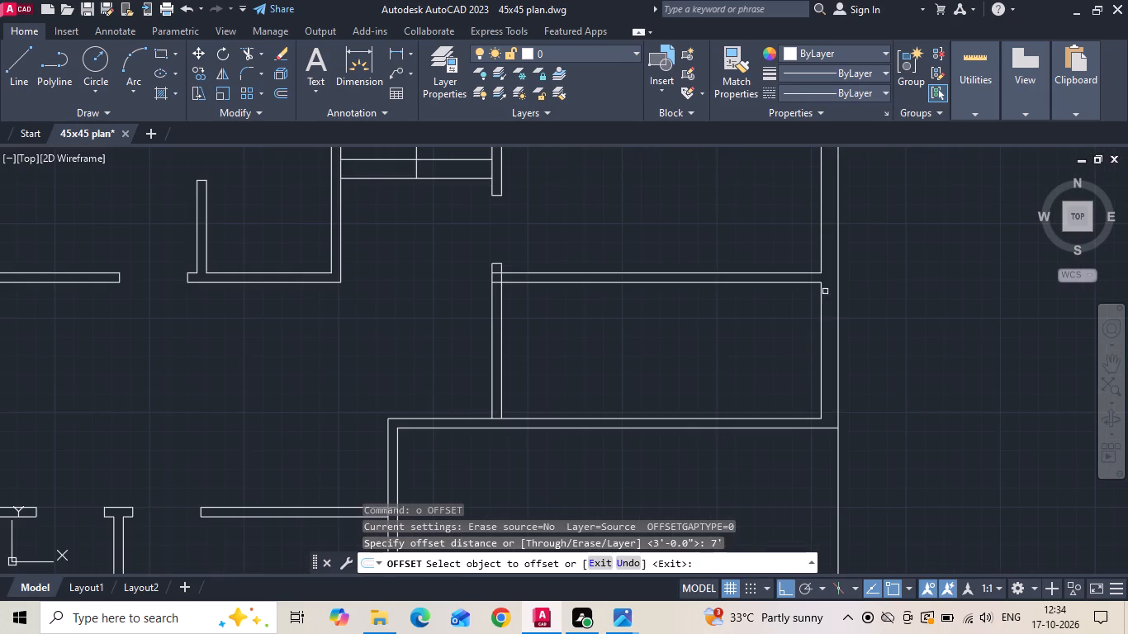
pyautogui.click(820, 297)
pyautogui.click(650, 339)
pyautogui.press('Escape')
# Offset the new partition line 5" toward the dress to form the partition's thickness.
pyautogui.press('o')
pyautogui.press('space')
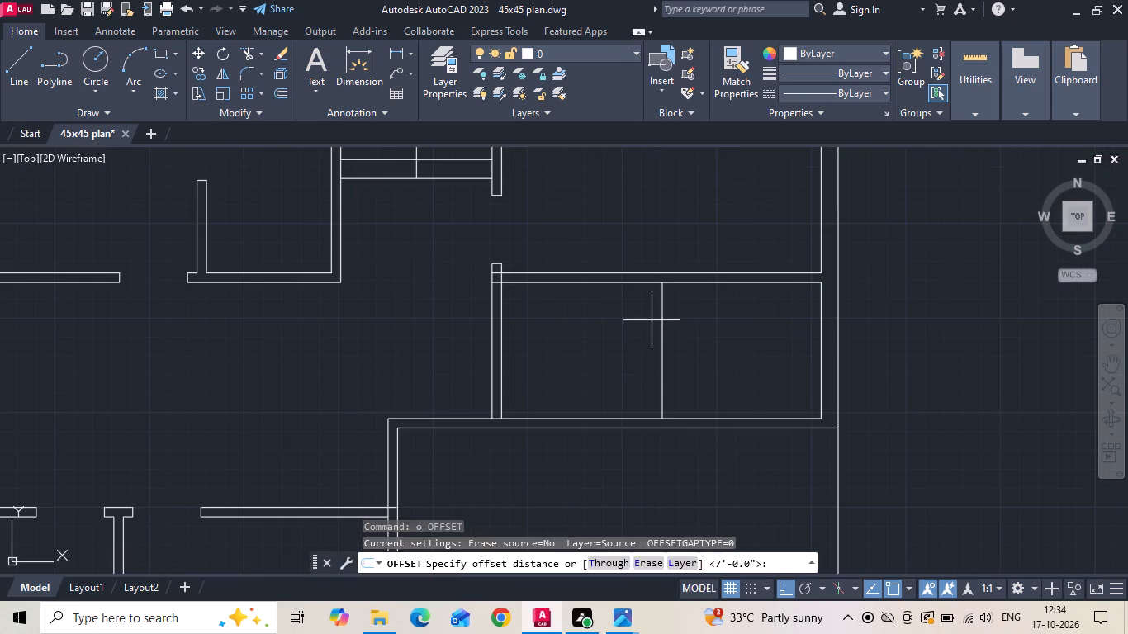
pyautogui.write('6')
pyautogui.press('space')
pyautogui.press('Escape')
pyautogui.write('o 5')
pyautogui.press('space')
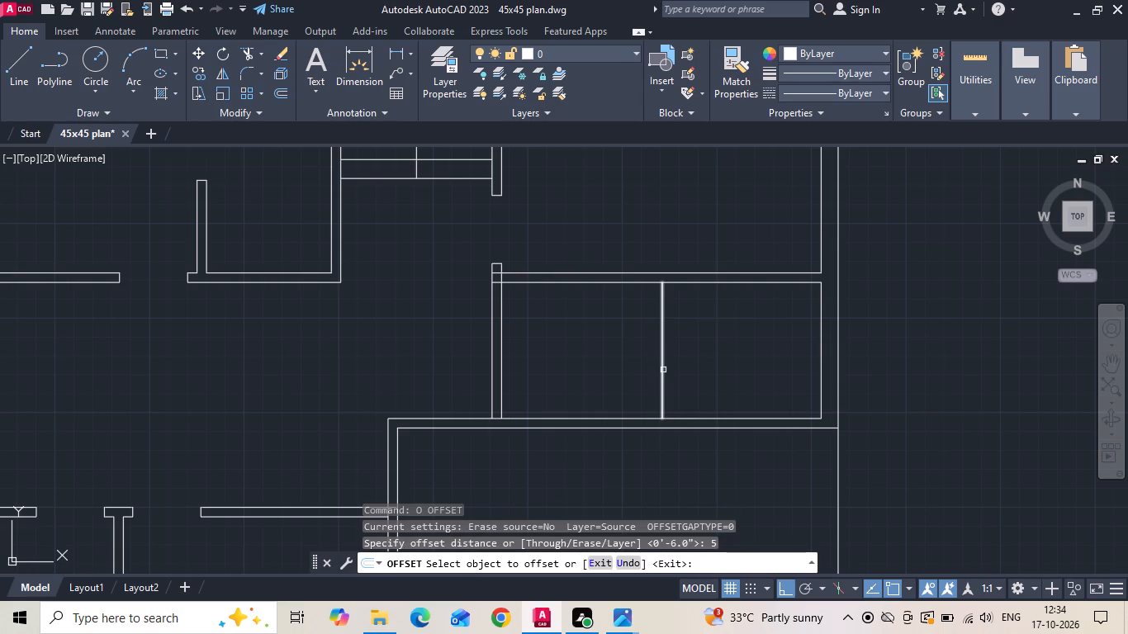
pyautogui.click(664, 371)
pyautogui.click(624, 367)
pyautogui.scroll(-2, 770, 349)
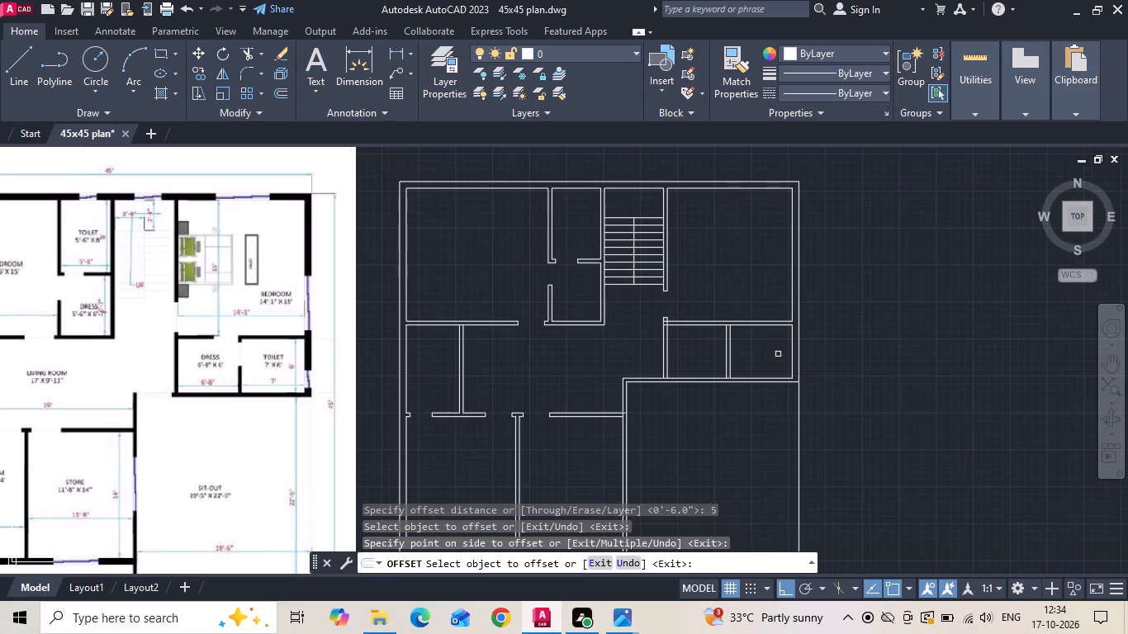
pyautogui.press('Escape')
# Extend the partition's left line up to the upper line of the bedroom wall.
pyautogui.scroll(2, 754, 322)
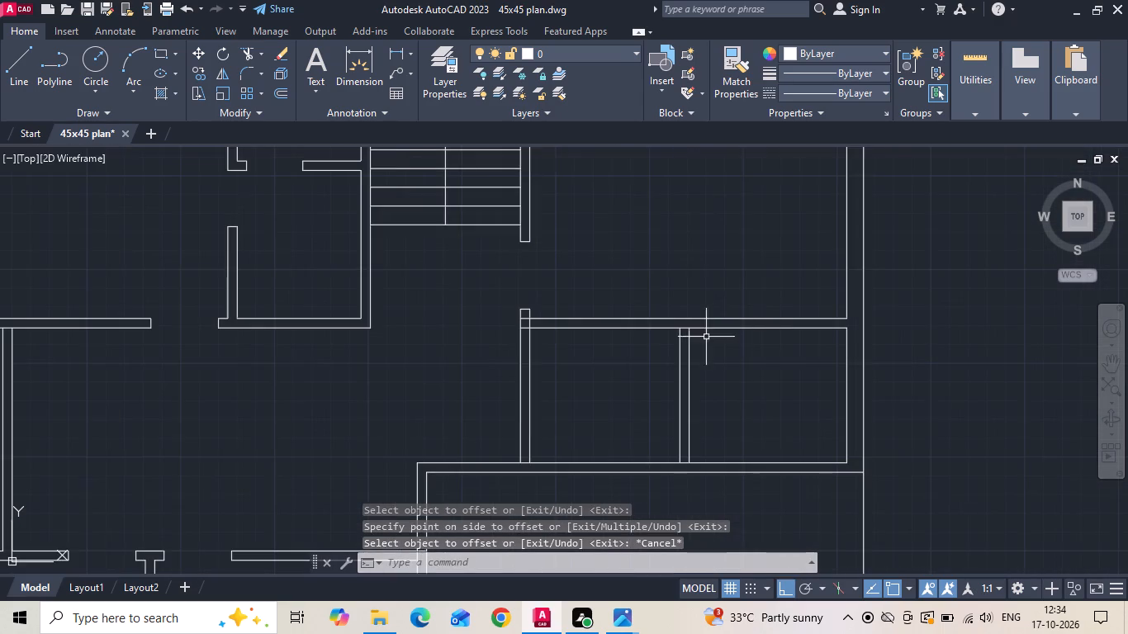
pyautogui.scroll(1, 706, 337)
pyautogui.press('e')
pyautogui.press('x')
pyautogui.press('space')
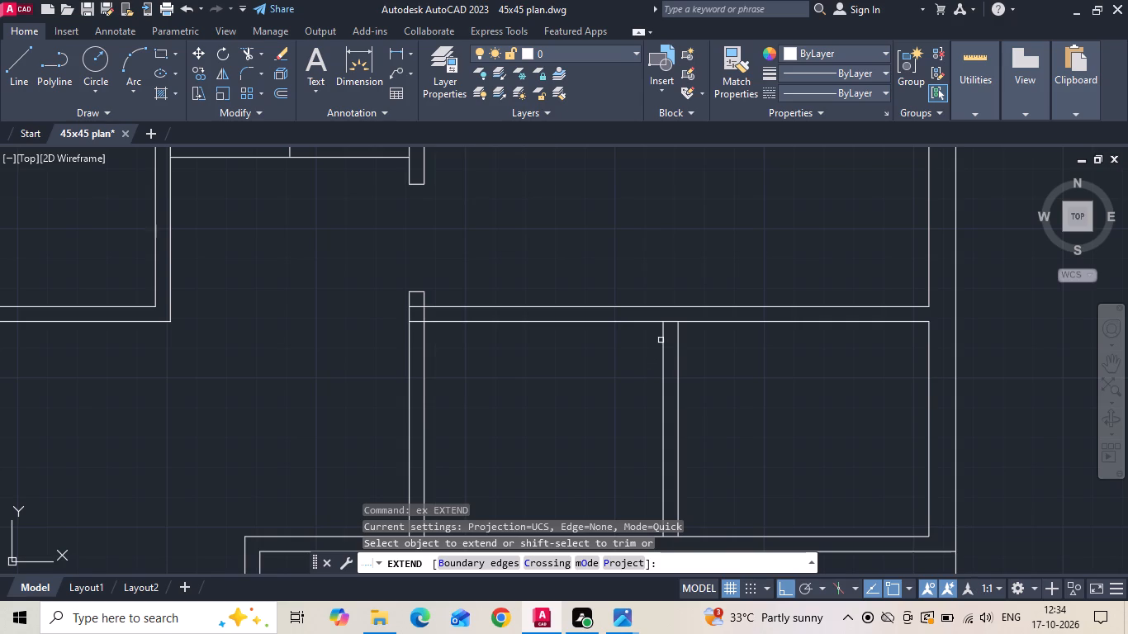
pyautogui.click(663, 332)
pyautogui.scroll(-3, 647, 365)
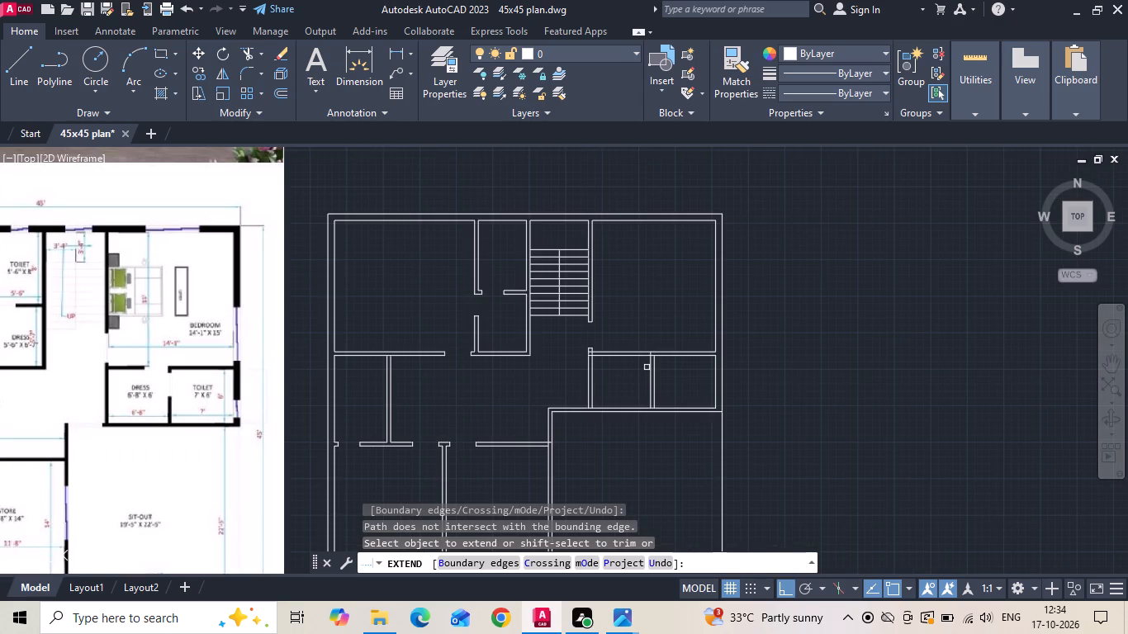
pyautogui.press('Escape')
# Offset the lower line of the bedroom wall 5" downward into the dress and toilet.
pyautogui.scroll(2, 647, 367)
pyautogui.write('o')
pyautogui.press('space')
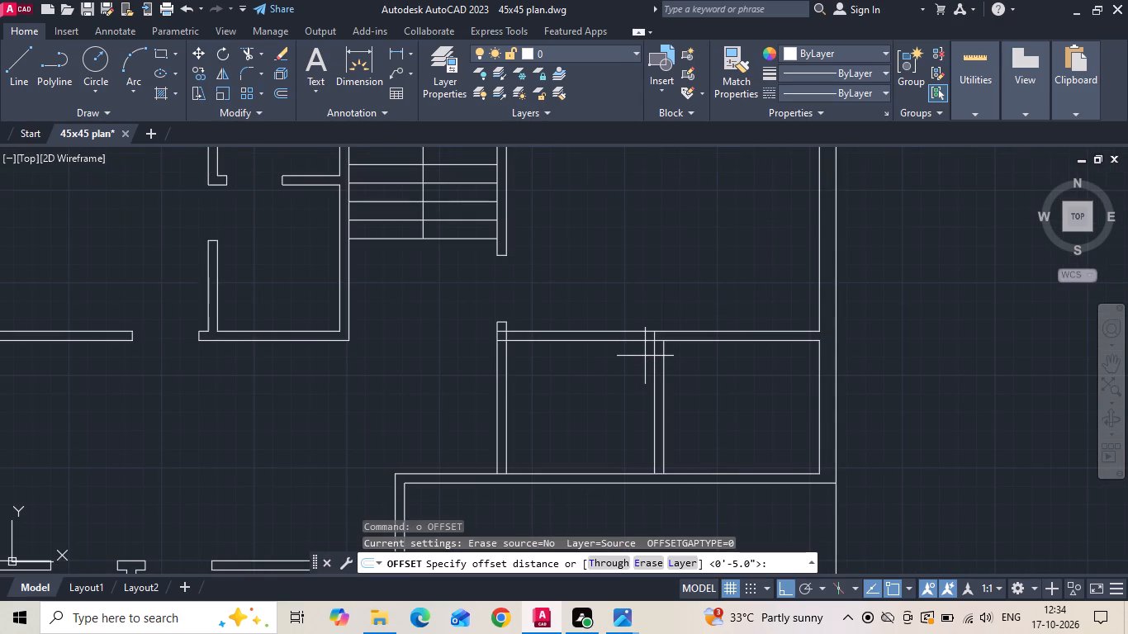
pyautogui.write('5')
pyautogui.press('space')
pyautogui.scroll(1, 663, 336)
pyautogui.click(668, 342)
pyautogui.click(674, 386)
pyautogui.press('Escape')
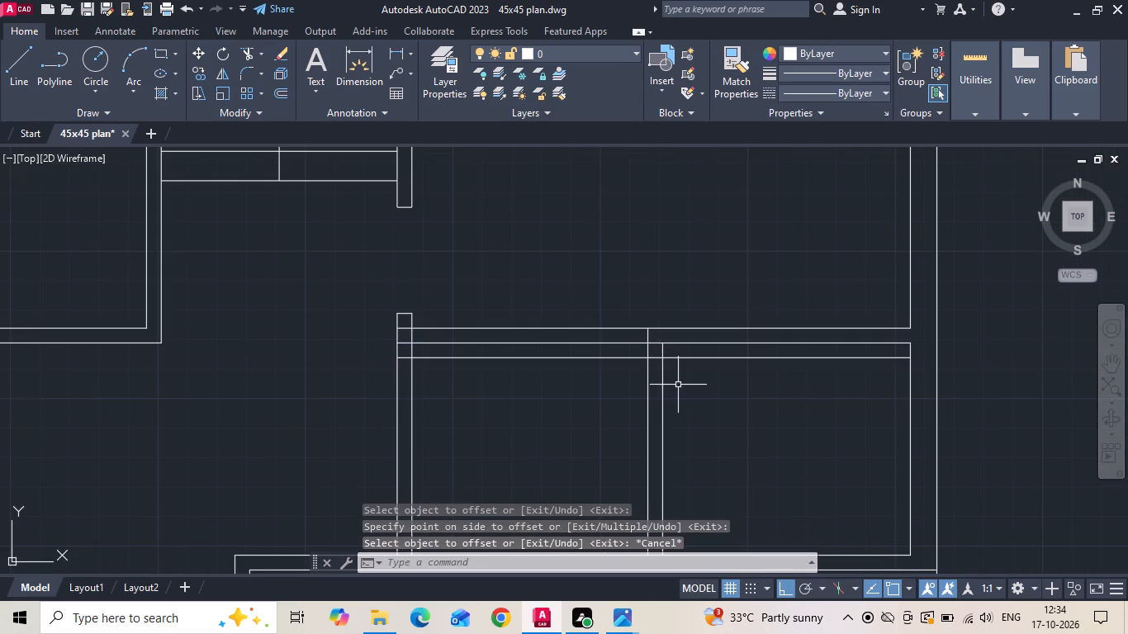
# Offset the new horizontal line 2'6" downward and the partition's left line 2'6" leftward to mark the door openings.
pyautogui.press('o')
pyautogui.press('space')
pyautogui.press('2')
pyautogui.press("'")
pyautogui.write('6')
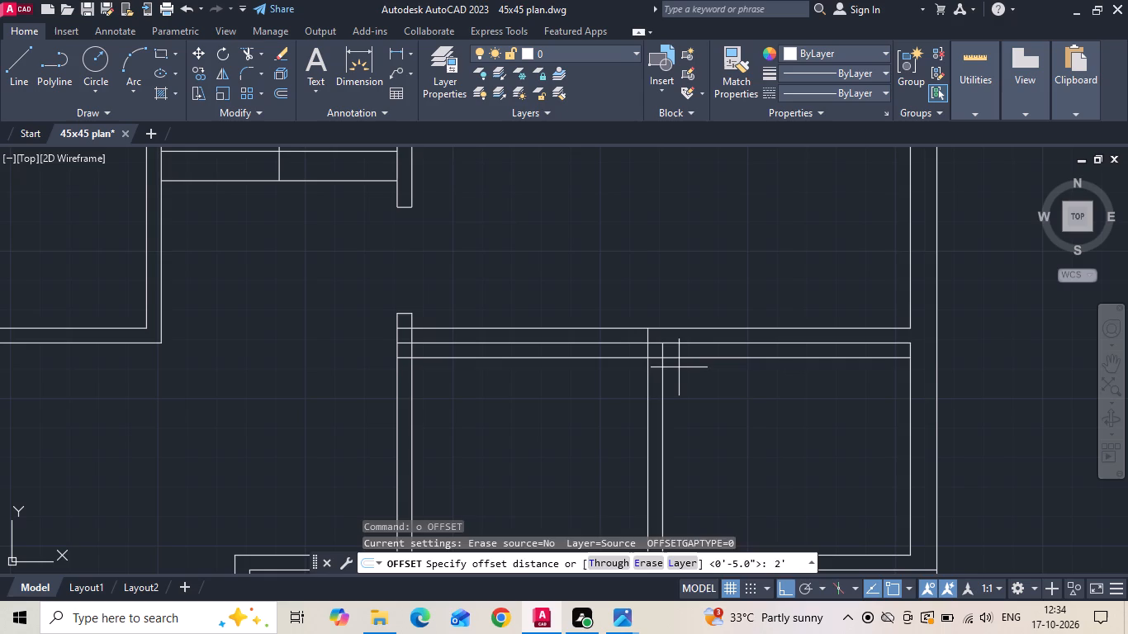
pyautogui.press('space')
pyautogui.moveTo(685, 358); pyautogui.dragTo(686, 394)
pyautogui.click(687, 414)
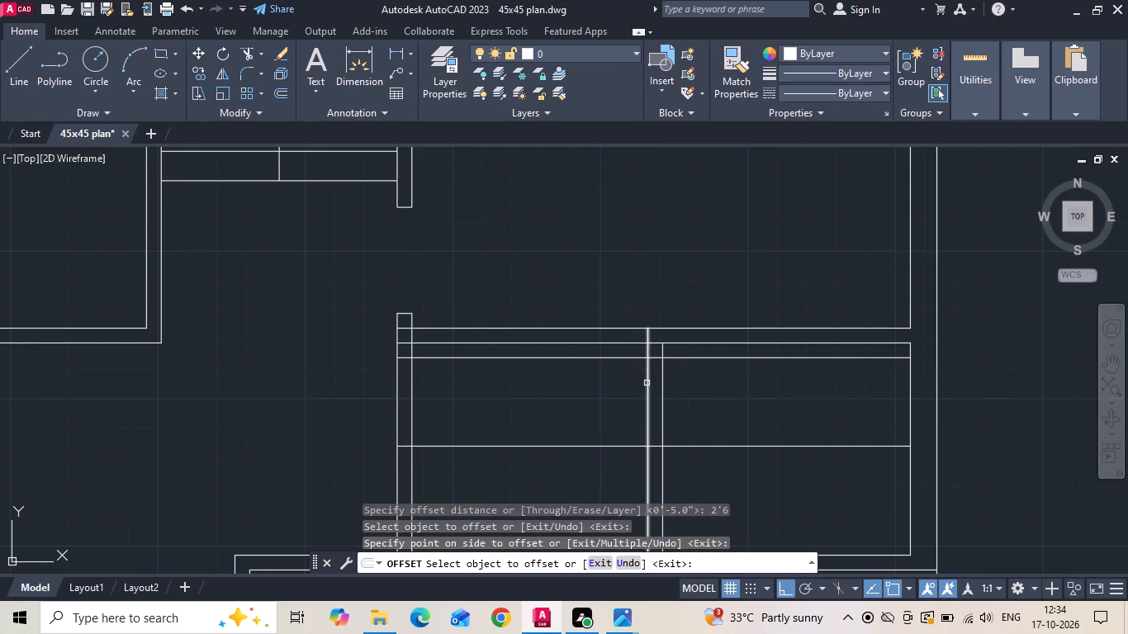
pyautogui.click(647, 383)
pyautogui.click(619, 393)
pyautogui.press('Escape')
# Trim the bedroom wall lines between the two vertical markers to open the dress doorway.
pyautogui.press('t')
pyautogui.press('r')
pyautogui.press('space')
pyautogui.press('space')
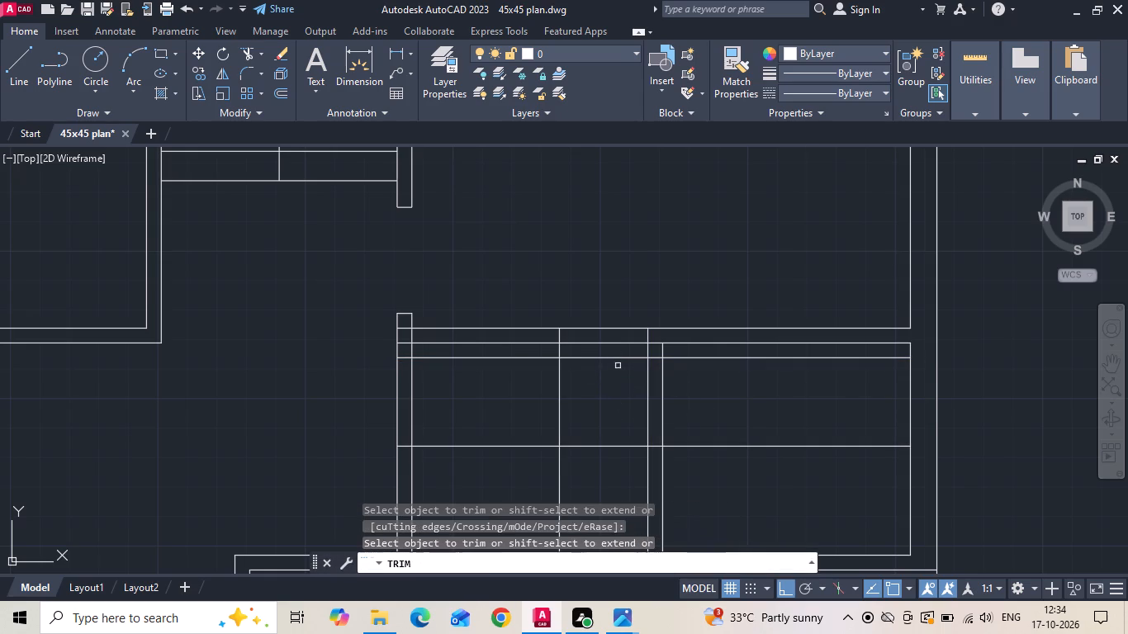
pyautogui.click(607, 309)
pyautogui.click(594, 348)
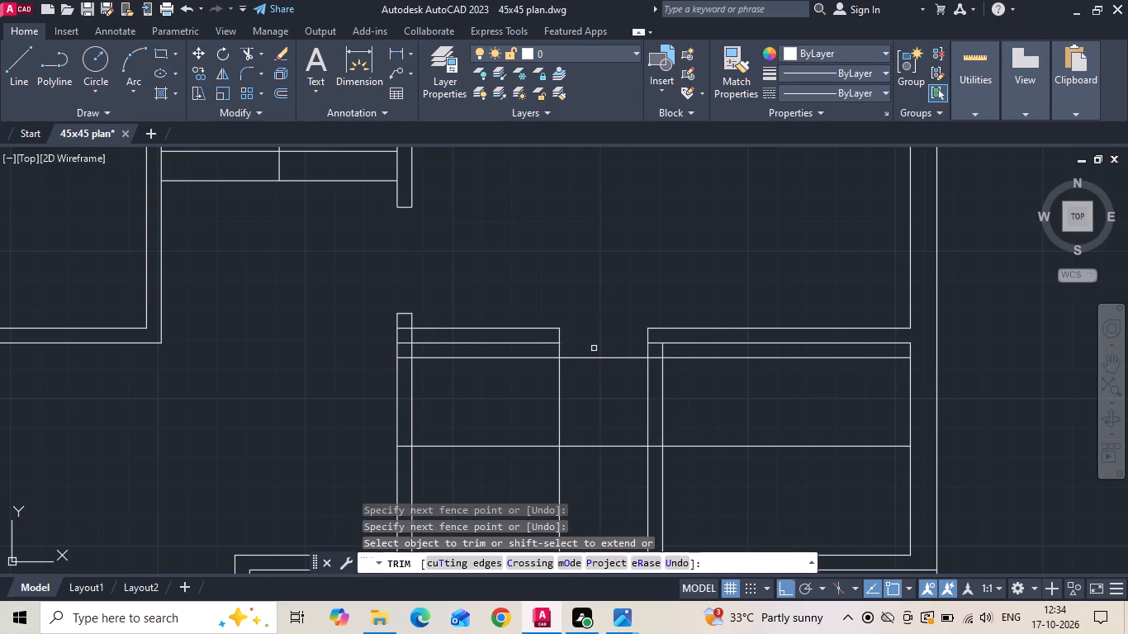
# Trim the partition lines to open the toilet doorway and remove the leftover marker lines around both openings.
pyautogui.moveTo(635, 390); pyautogui.dragTo(726, 407)
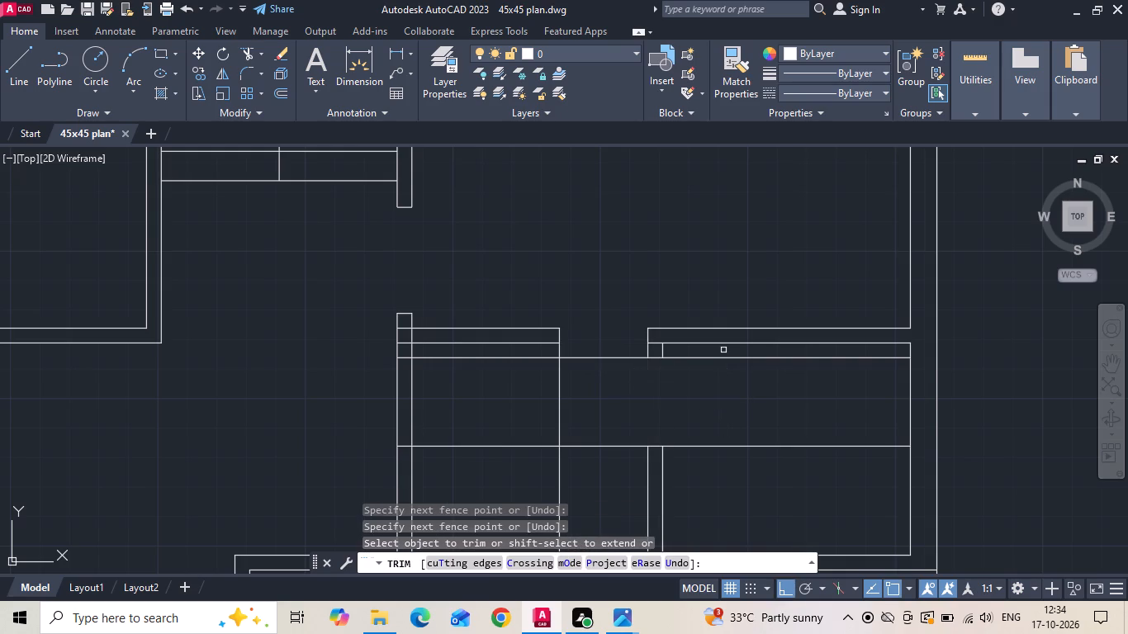
pyautogui.click(723, 350)
pyautogui.click(718, 473)
pyautogui.moveTo(600, 472); pyautogui.dragTo(598, 465)
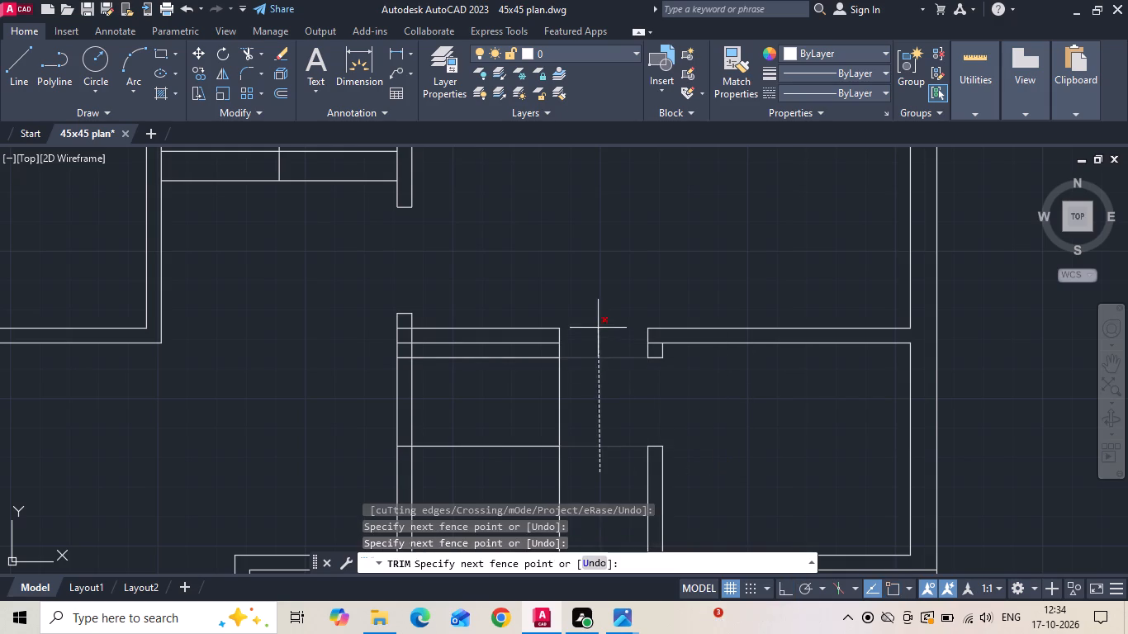
pyautogui.click(598, 328)
pyautogui.click(585, 345)
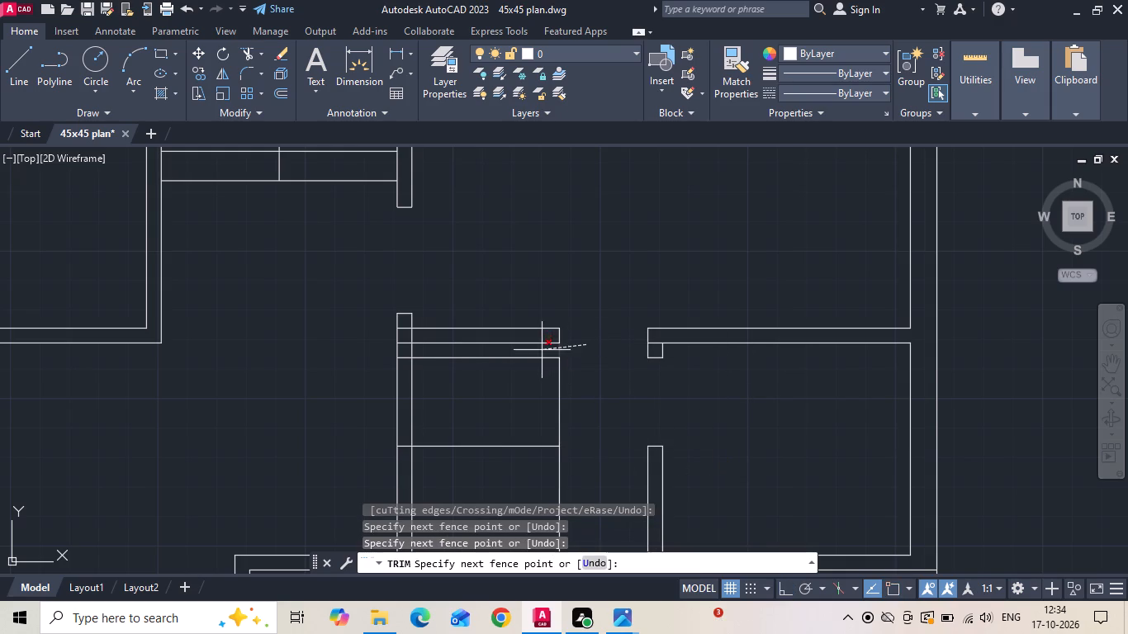
pyautogui.click(542, 351)
pyautogui.moveTo(541, 351); pyautogui.dragTo(538, 366)
pyautogui.moveTo(538, 376); pyautogui.dragTo(532, 443)
pyautogui.moveTo(527, 470); pyautogui.dragTo(555, 370)
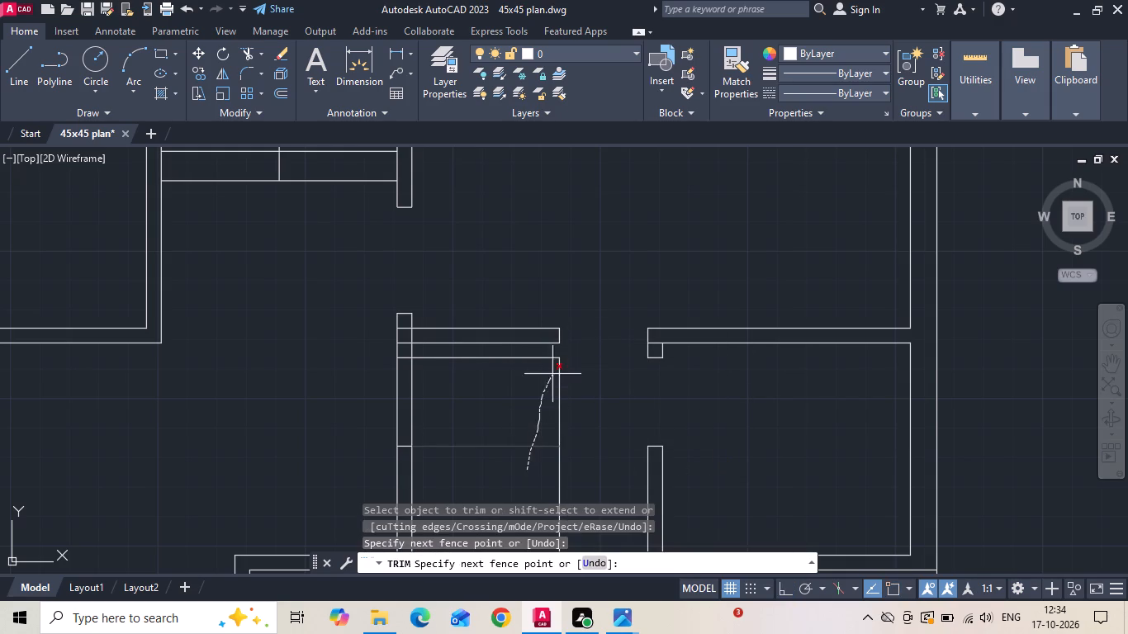
pyautogui.moveTo(555, 370); pyautogui.dragTo(566, 347)
pyautogui.click(559, 359)
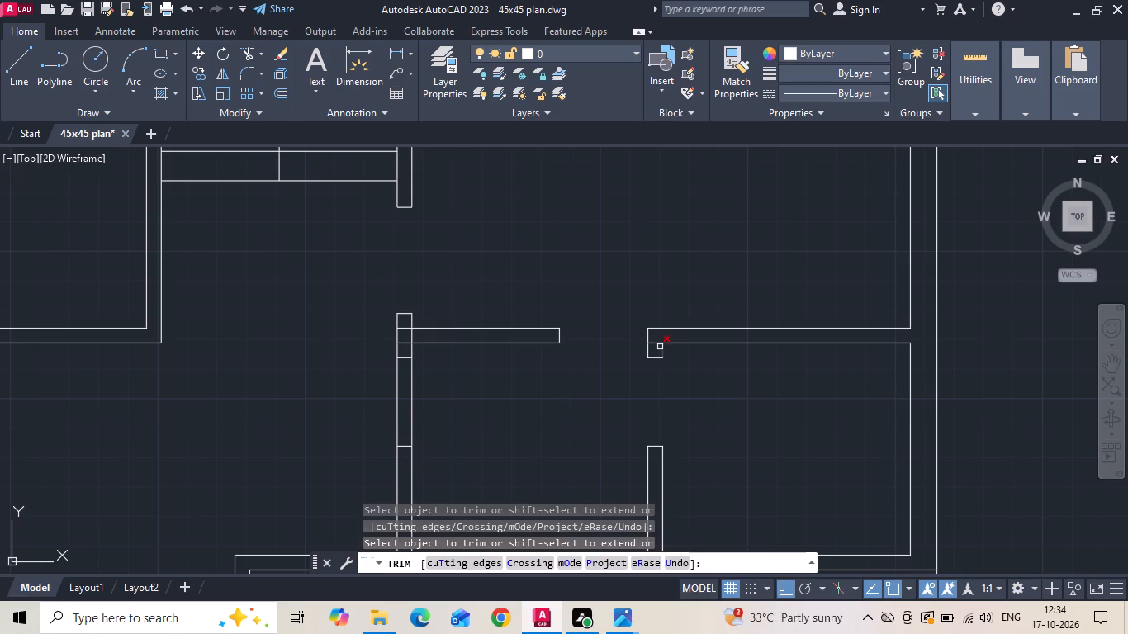
pyautogui.click(658, 341)
# Trim the overlapping lines at the dress's upper left wall junction and where the dress walls meet the sit-out wall.
pyautogui.scroll(1, 413, 346)
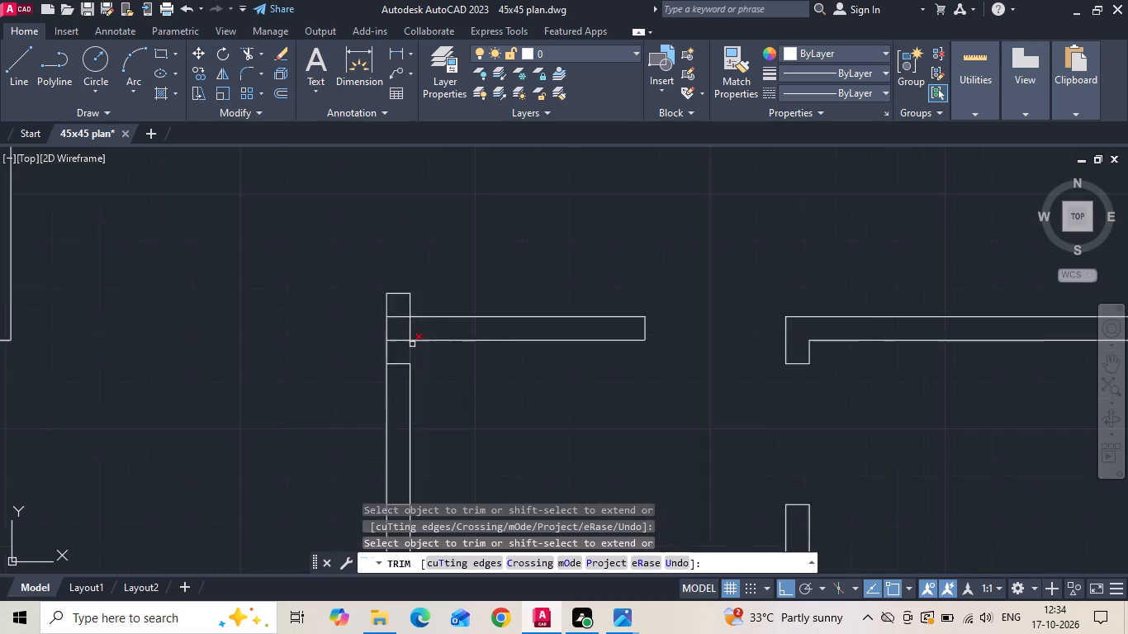
pyautogui.scroll(1, 412, 344)
pyautogui.moveTo(392, 281); pyautogui.dragTo(391, 400)
pyautogui.moveTo(400, 300); pyautogui.dragTo(424, 324)
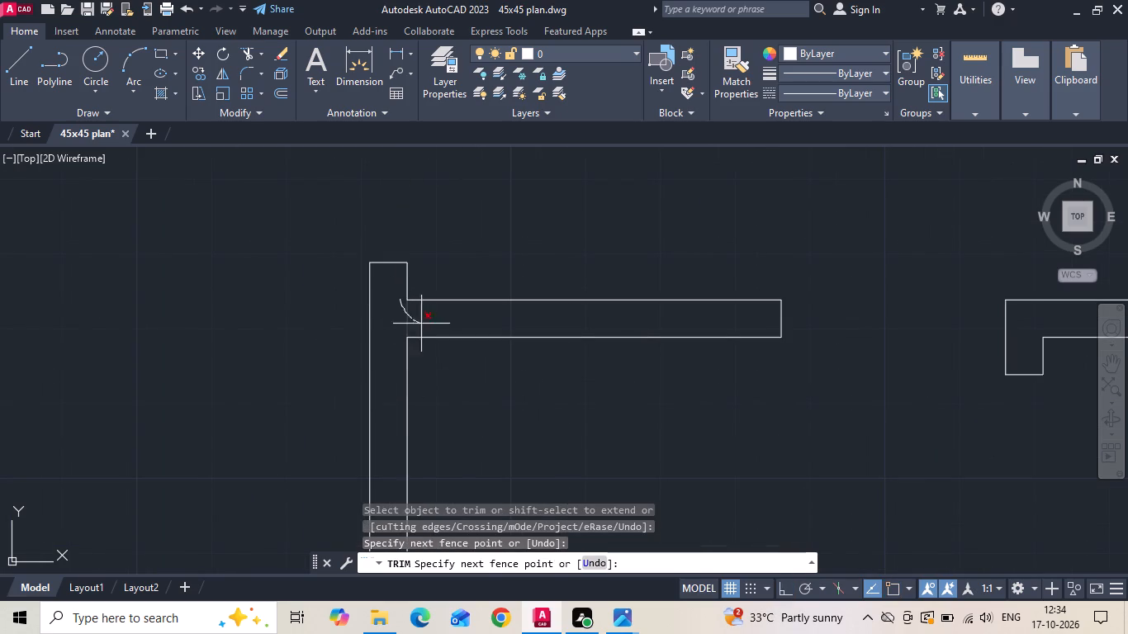
pyautogui.moveTo(424, 324); pyautogui.dragTo(426, 323)
pyautogui.scroll(-3, 429, 317)
pyautogui.scroll(2, 415, 365)
pyautogui.click(438, 417)
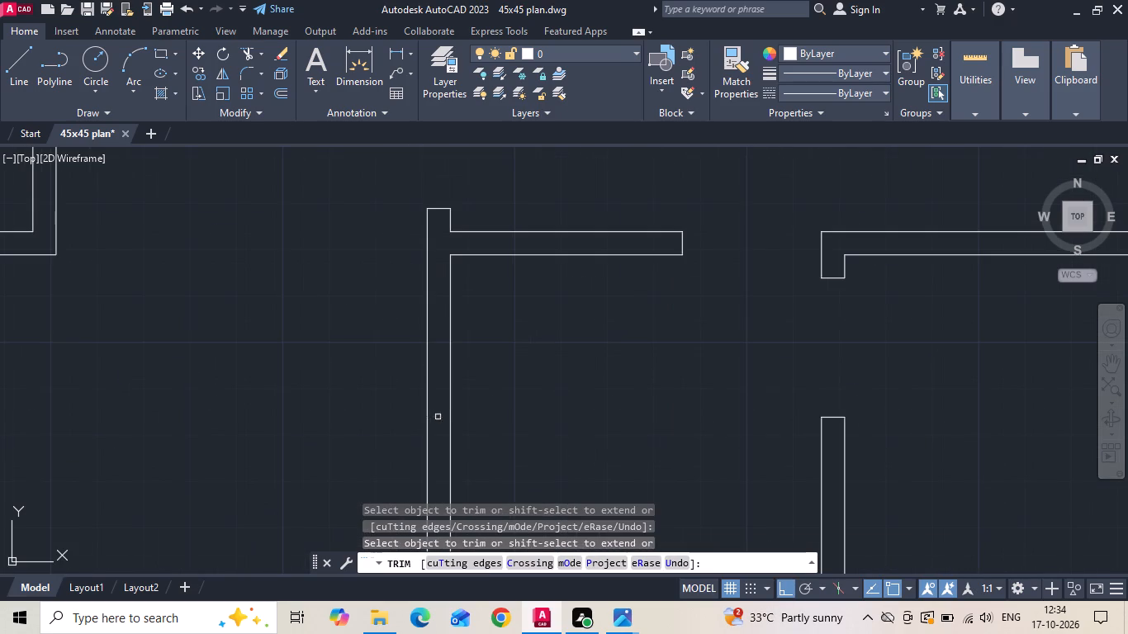
pyautogui.scroll(-2, 729, 305)
pyautogui.scroll(2, 612, 421)
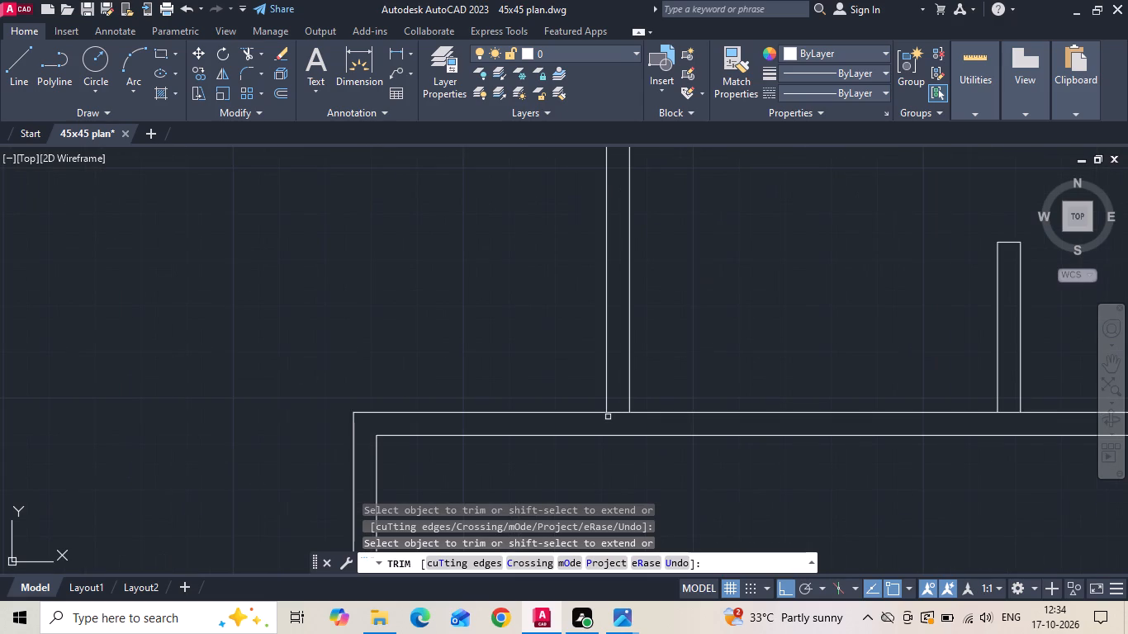
pyautogui.click(616, 412)
pyautogui.click(1003, 410)
pyautogui.scroll(-4, 715, 317)
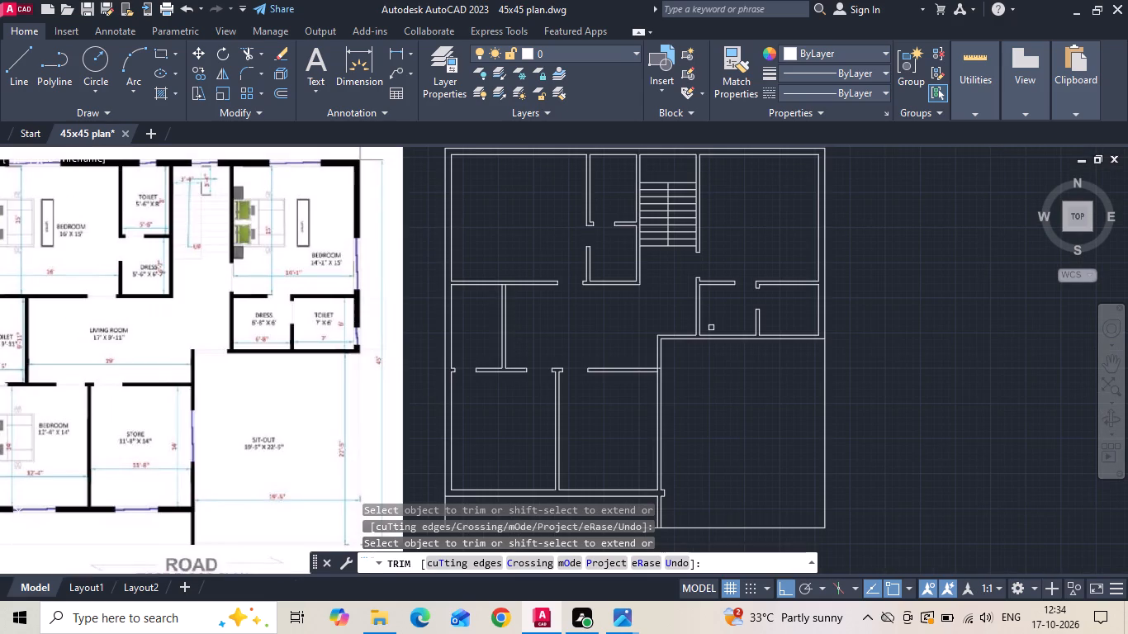
pyautogui.press('Escape')
# Measure the distance from the sit-out's inner corner to the dress's left wall with a linear dimension.
pyautogui.scroll(3, 663, 336)
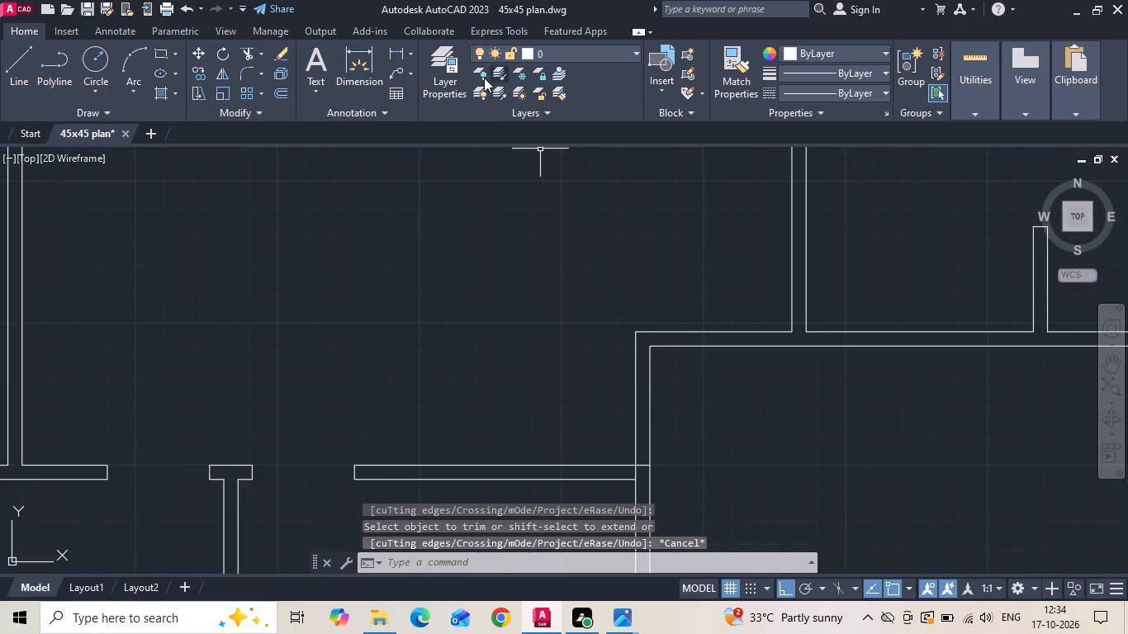
pyautogui.click(392, 51)
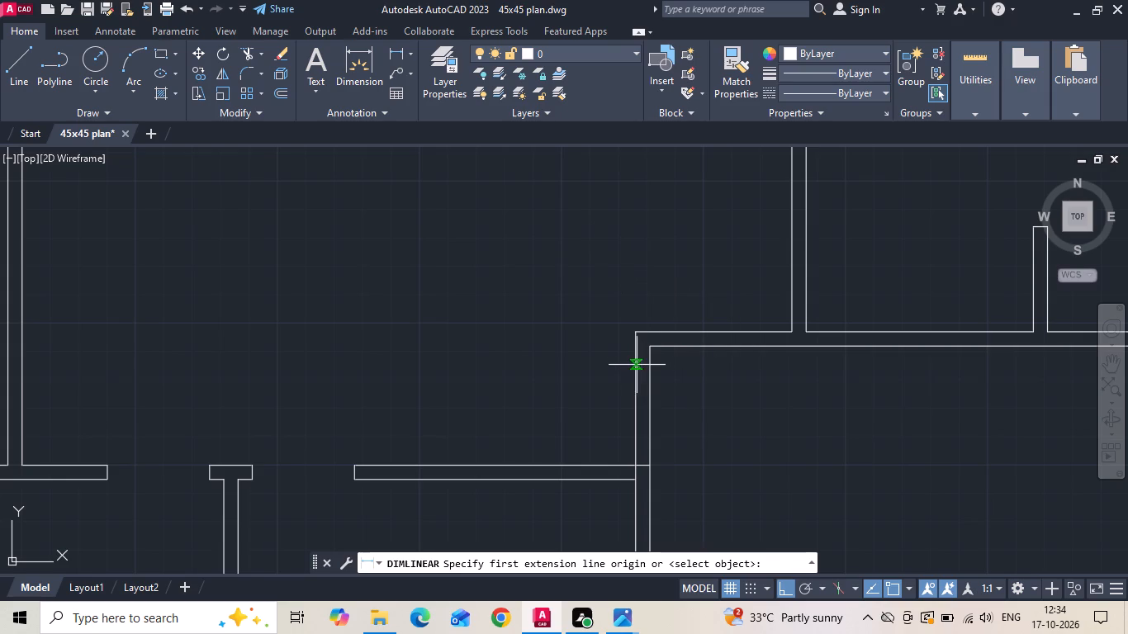
pyautogui.click(649, 346)
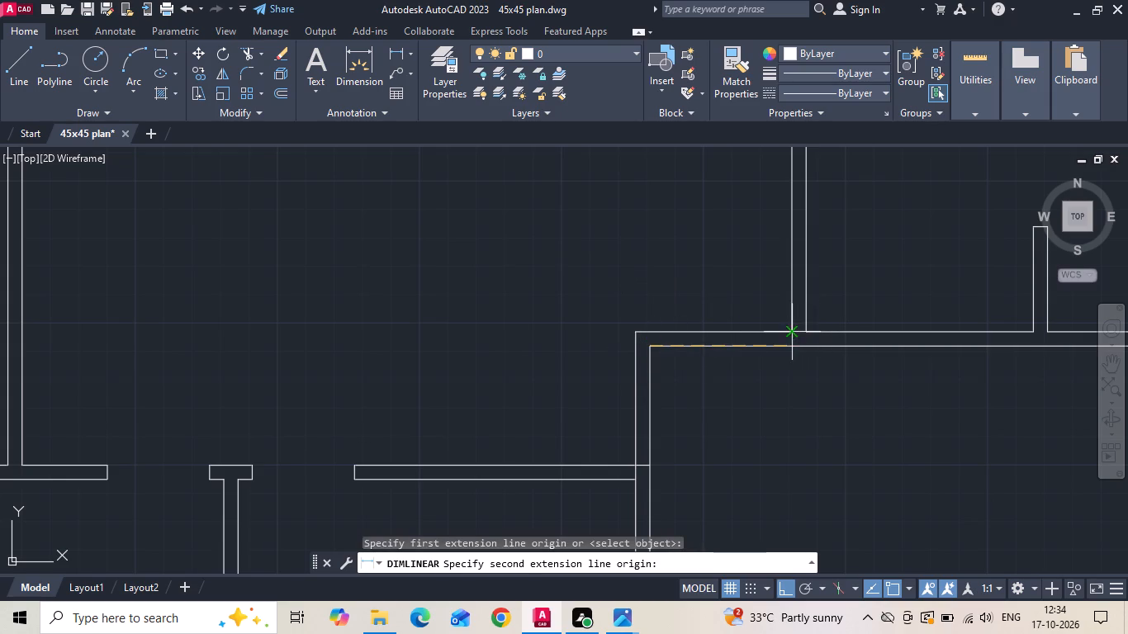
pyautogui.click(790, 328)
pyautogui.press('Escape')
# Offset the outer line of the dress's left wall 7" to the left.
pyautogui.scroll(-2, 768, 333)
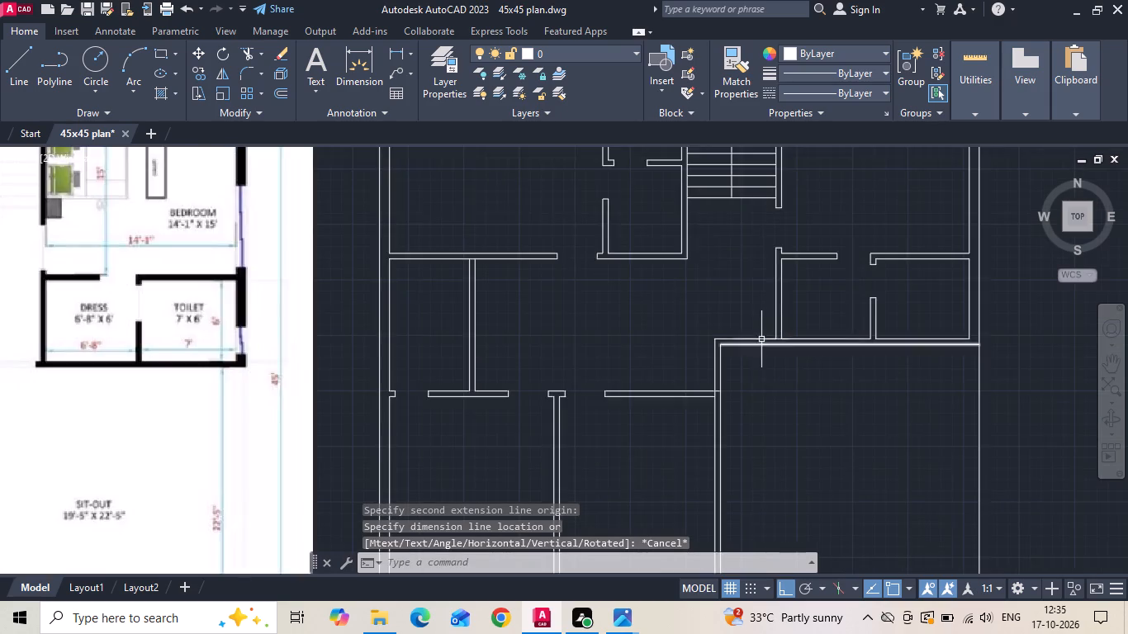
pyautogui.scroll(2, 760, 334)
pyautogui.press('o')
pyautogui.press('space')
pyautogui.press('7')
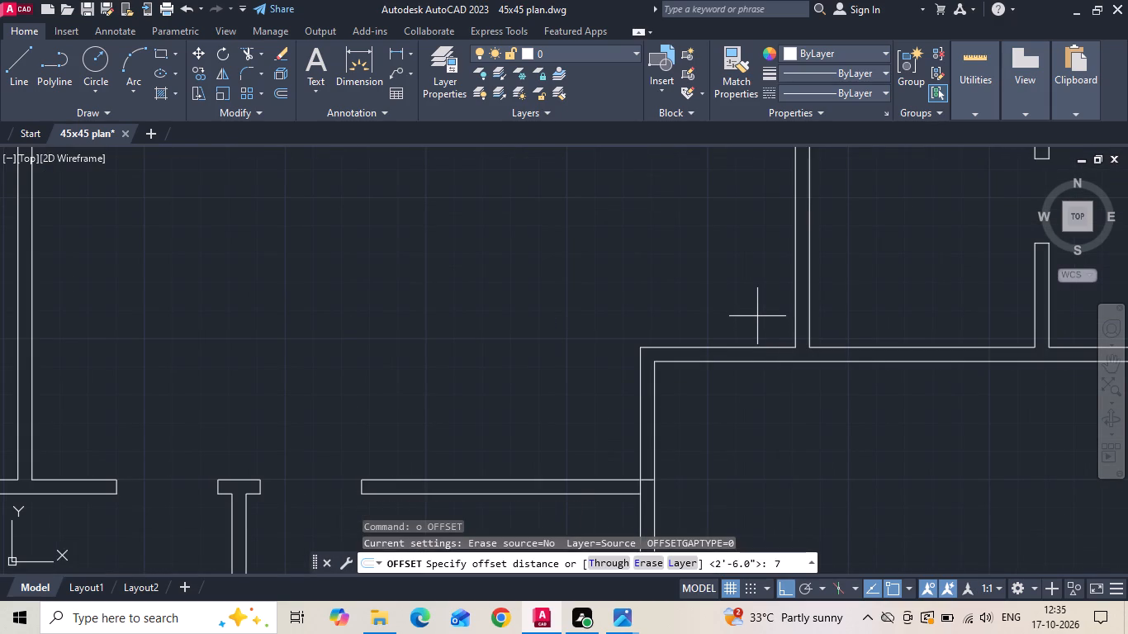
pyautogui.press('Return')
pyautogui.click(795, 331)
pyautogui.click(737, 303)
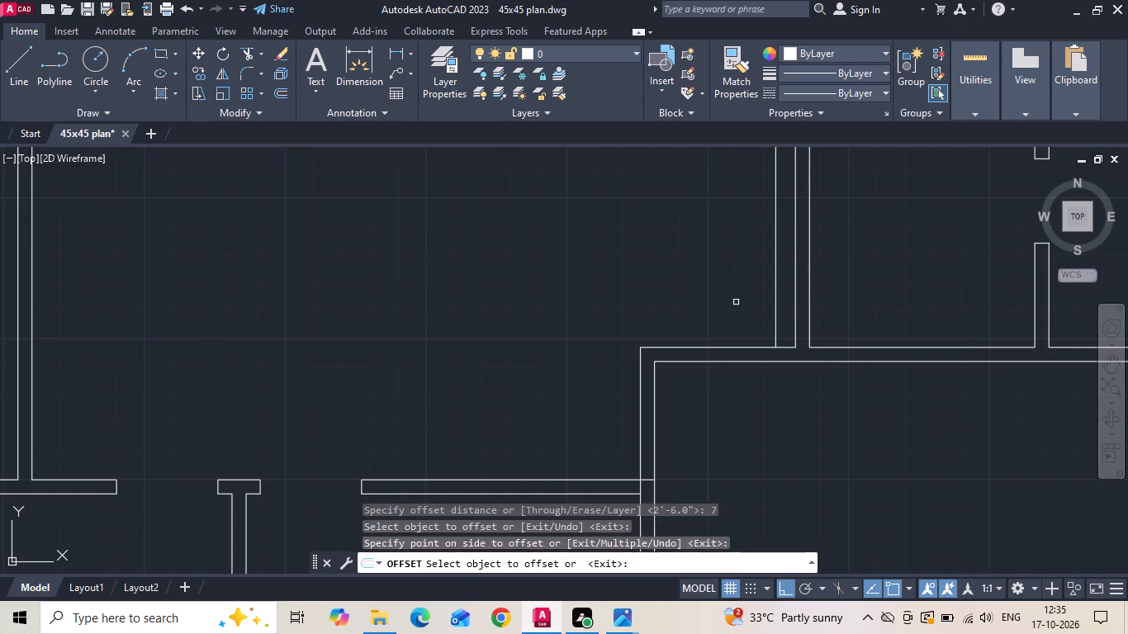
pyautogui.press('Escape')
# Extend the offset line down to the lower line of the sit-out wall.
pyautogui.write('ex')
pyautogui.press('space')
pyautogui.click(654, 394)
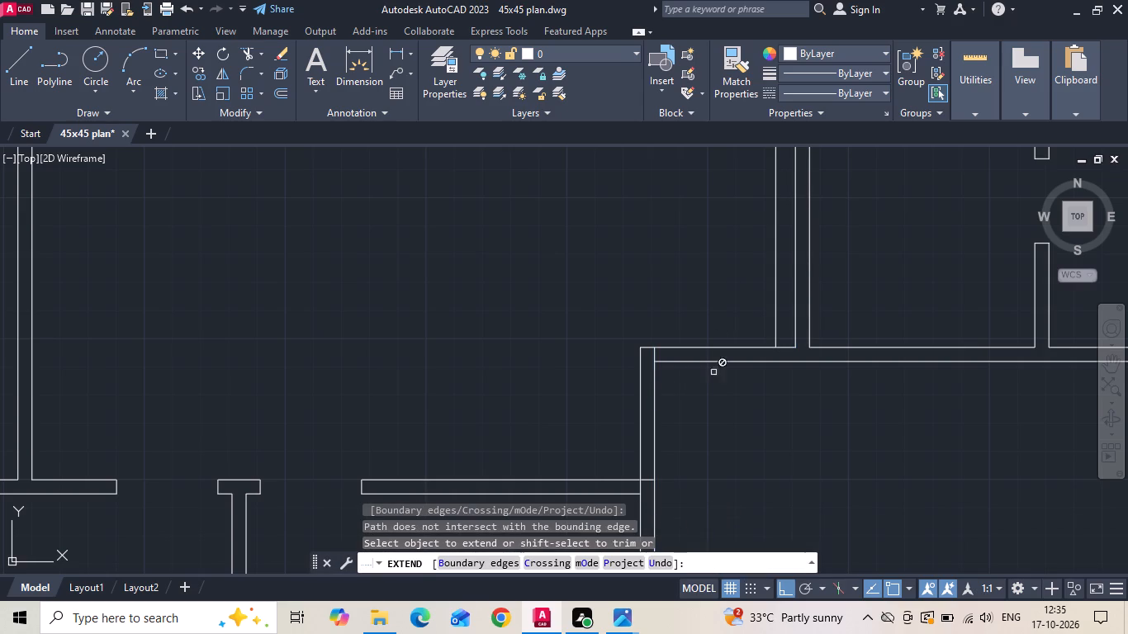
pyautogui.click(774, 324)
pyautogui.press('Escape')
# Trim the sit-out wall between the corner wall and the offset line, and cut the offset line above the wall.
pyautogui.press('t')
pyautogui.press('r')
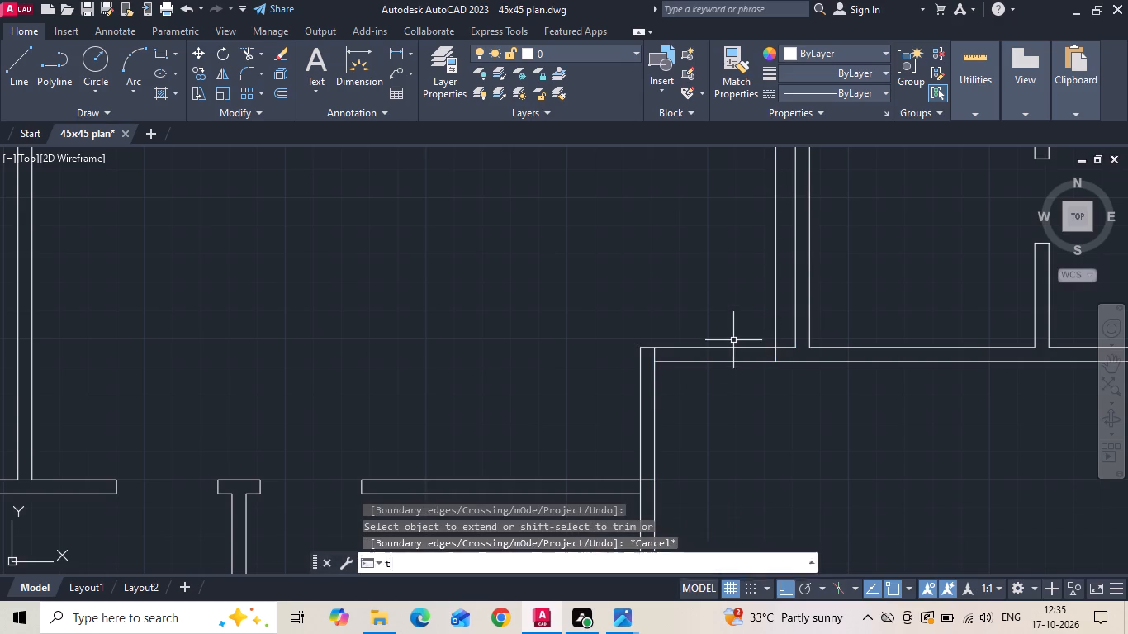
pyautogui.press('space')
pyautogui.moveTo(730, 323); pyautogui.dragTo(699, 473)
pyautogui.click(774, 310)
pyautogui.press('Escape')
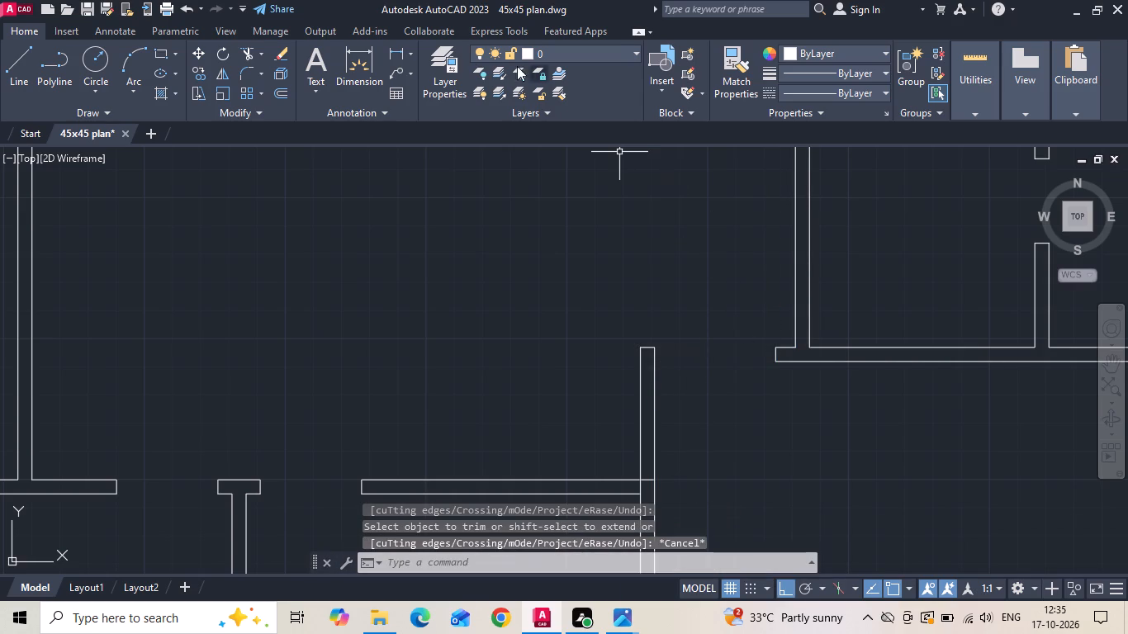
# Measure the opening from the sit-out's corner wall to the end of the wall below the dress with a linear dimension.
pyautogui.click(404, 50)
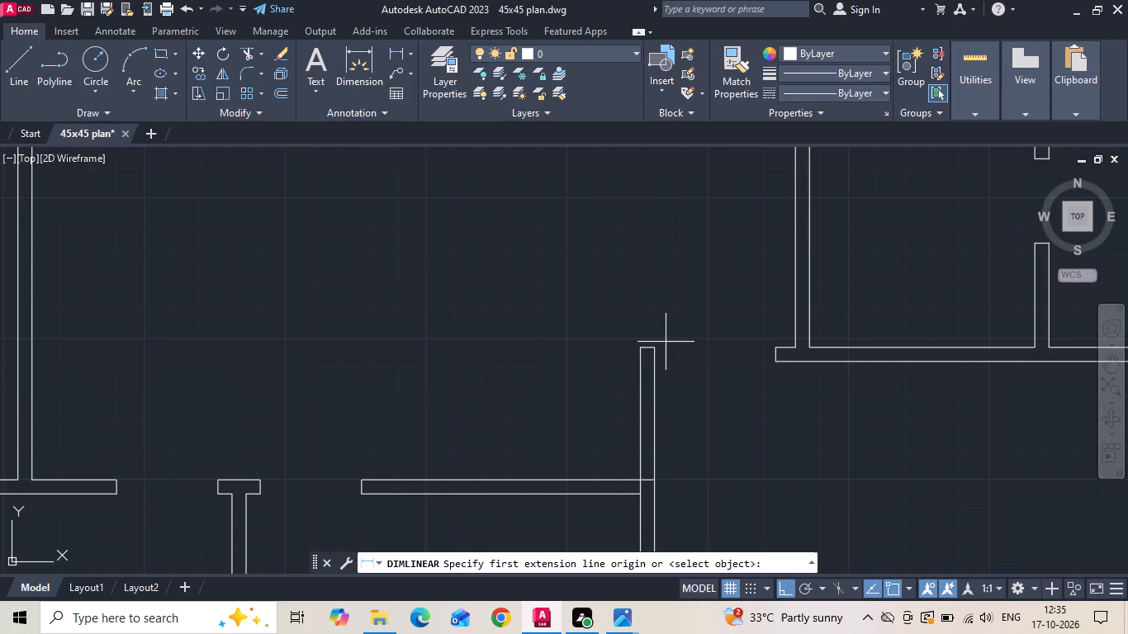
pyautogui.click(652, 346)
pyautogui.click(774, 345)
pyautogui.press('Escape')
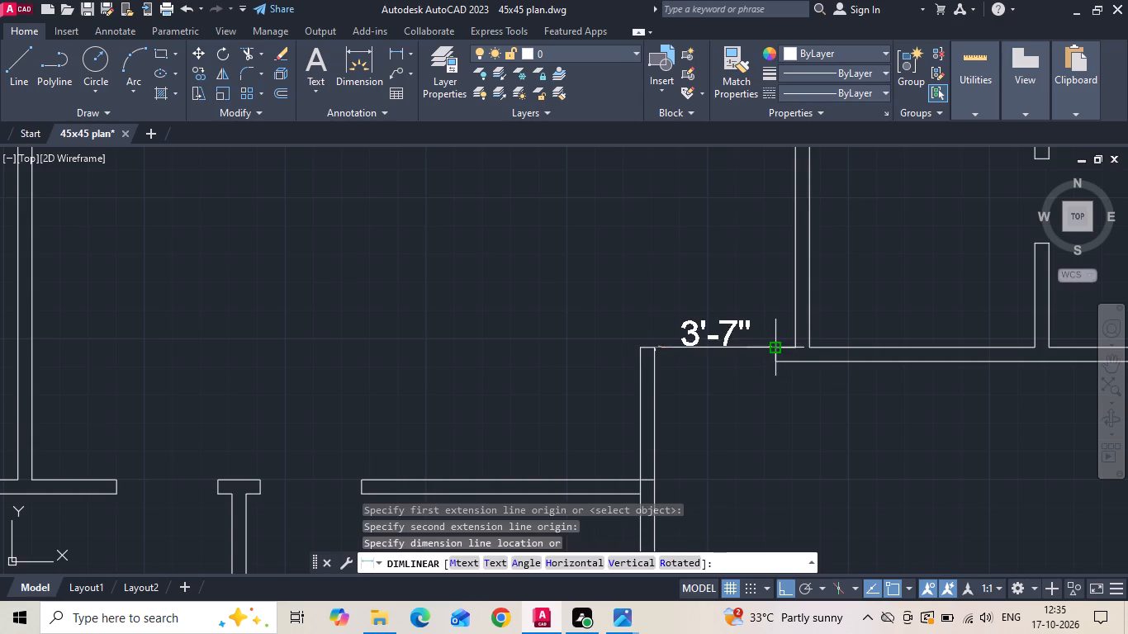
# Move the short end line of the wall below the dress 1" to the left.
pyautogui.scroll(2, 774, 343)
pyautogui.moveTo(779, 361); pyautogui.dragTo(771, 371)
pyautogui.click(748, 381)
pyautogui.rightClick(739, 357)
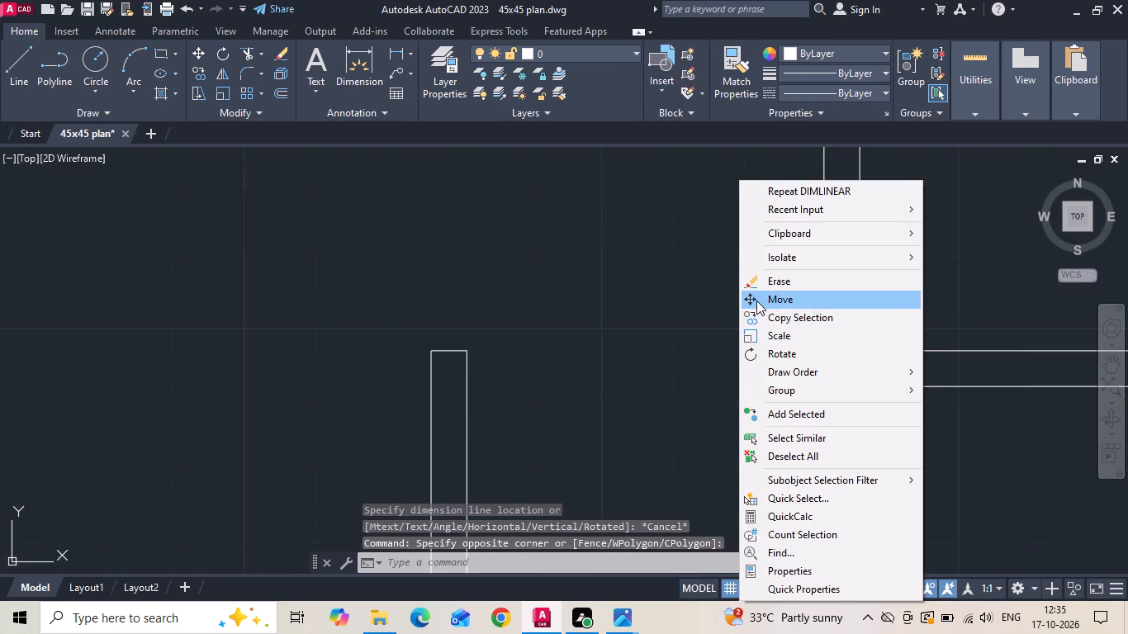
pyautogui.click(756, 300)
pyautogui.moveTo(710, 296); pyautogui.dragTo(688, 296)
pyautogui.press('1')
pyautogui.press('space')
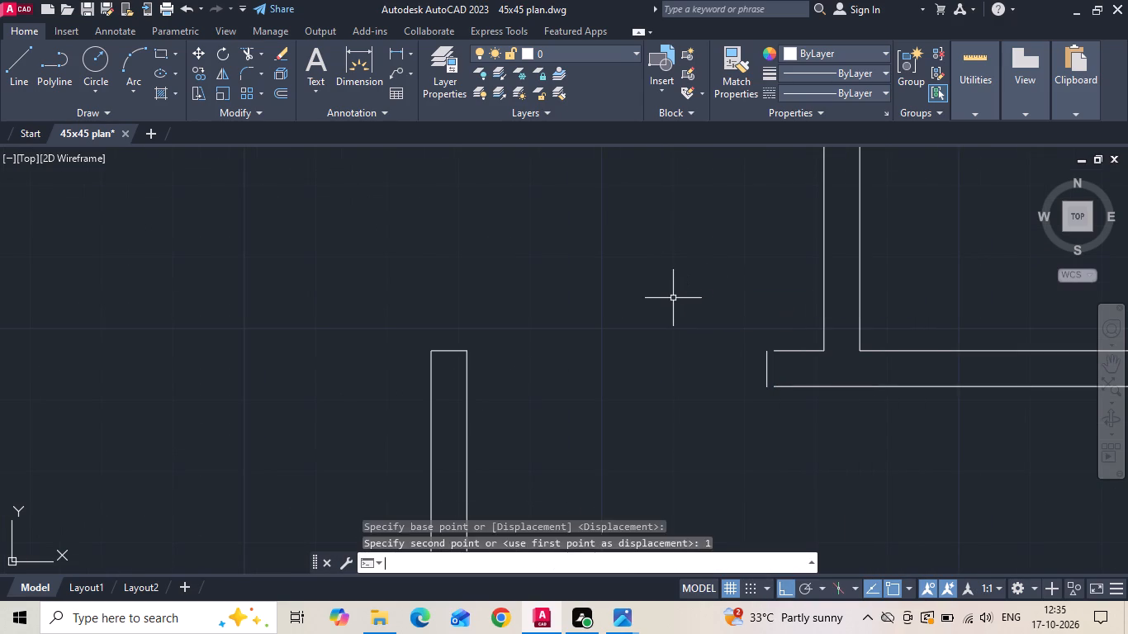
pyautogui.press('Escape')
# Extend both horizontal lines of the wall below the dress to the moved end line.
pyautogui.write('ex')
pyautogui.press('space')
pyautogui.moveTo(803, 341); pyautogui.dragTo(799, 419)
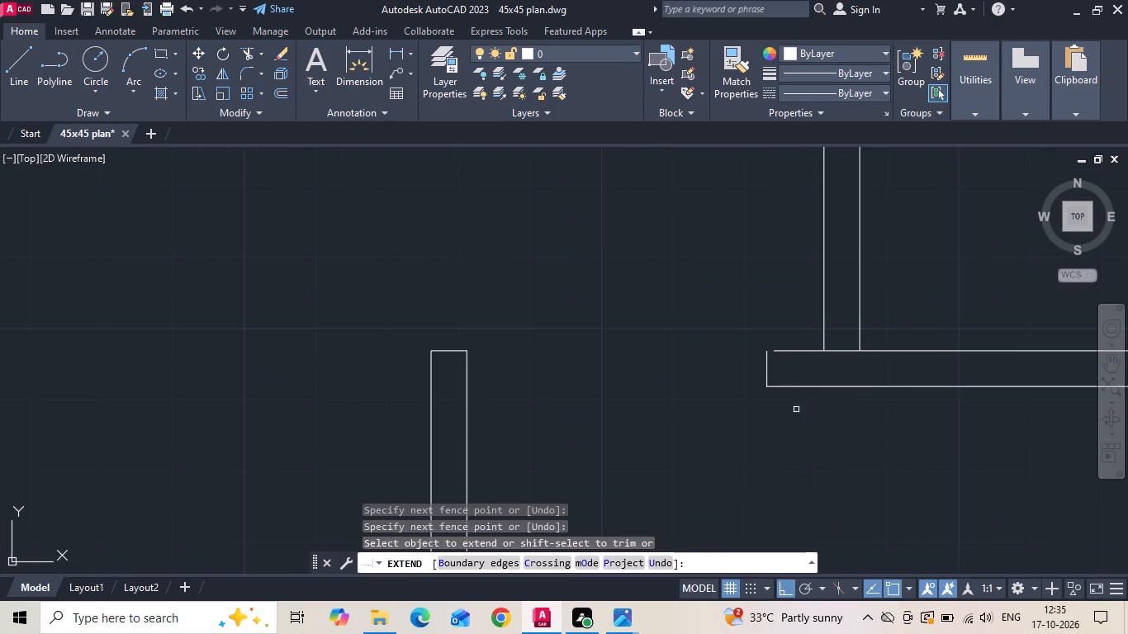
pyautogui.moveTo(788, 362); pyautogui.dragTo(787, 353)
pyautogui.click(770, 310)
pyautogui.scroll(-2, 613, 340)
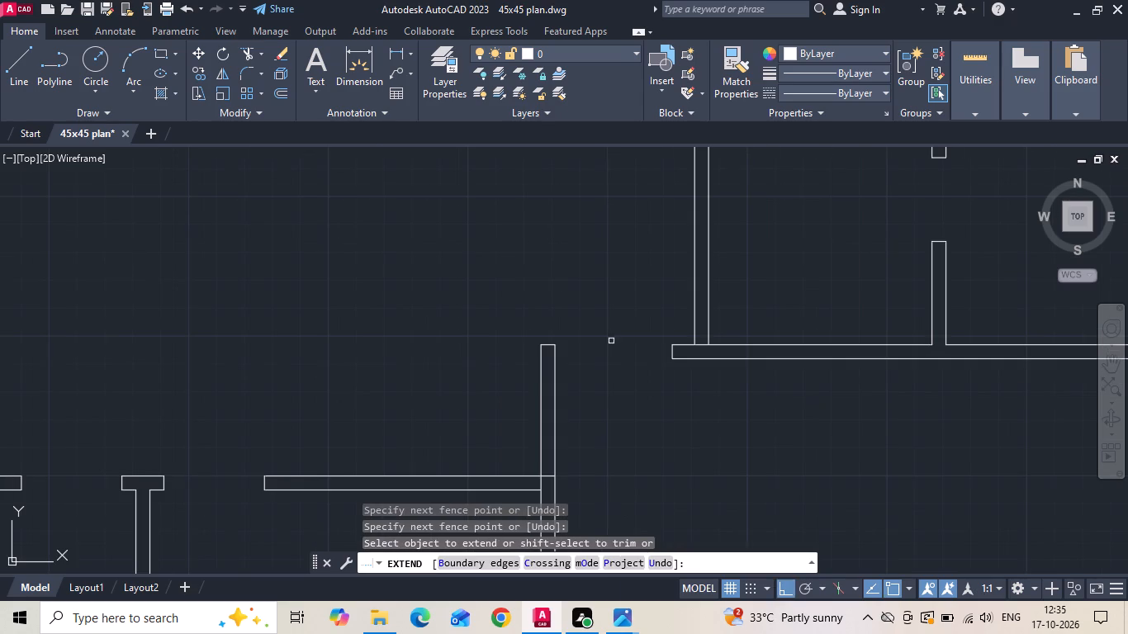
pyautogui.press('Escape')
# Trim the horizontal line crossing the foot of the dress's left wall where it joins the wall below.
pyautogui.press('t')
pyautogui.press('r')
pyautogui.press('space')
pyautogui.press('space')
pyautogui.scroll(2, 674, 339)
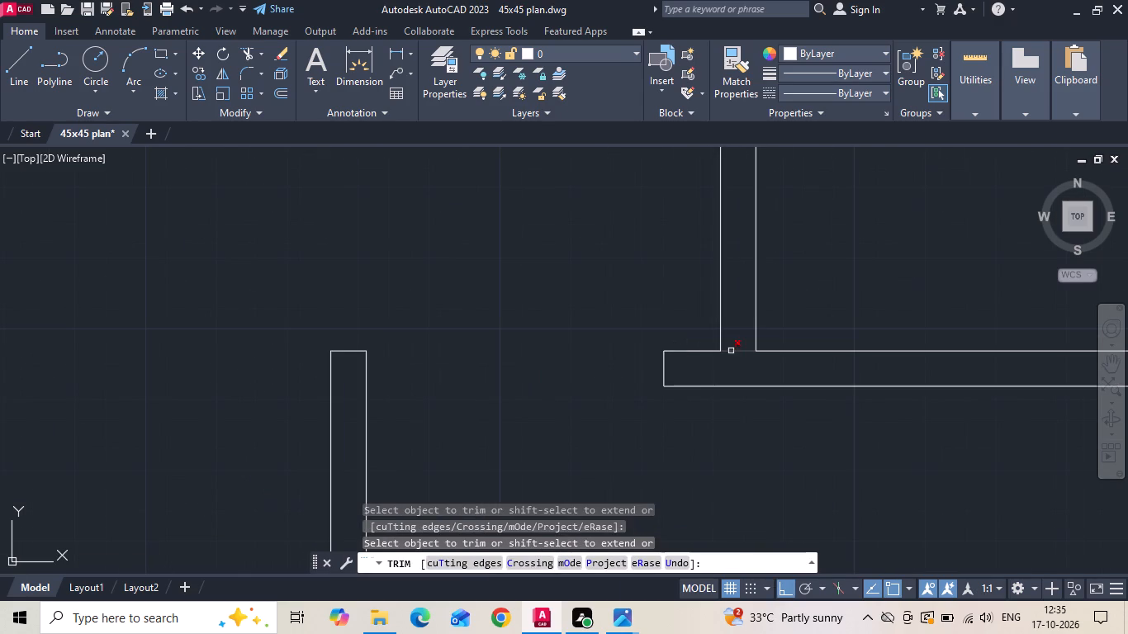
pyautogui.click(731, 351)
pyautogui.scroll(-3, 612, 351)
pyautogui.press('Escape')
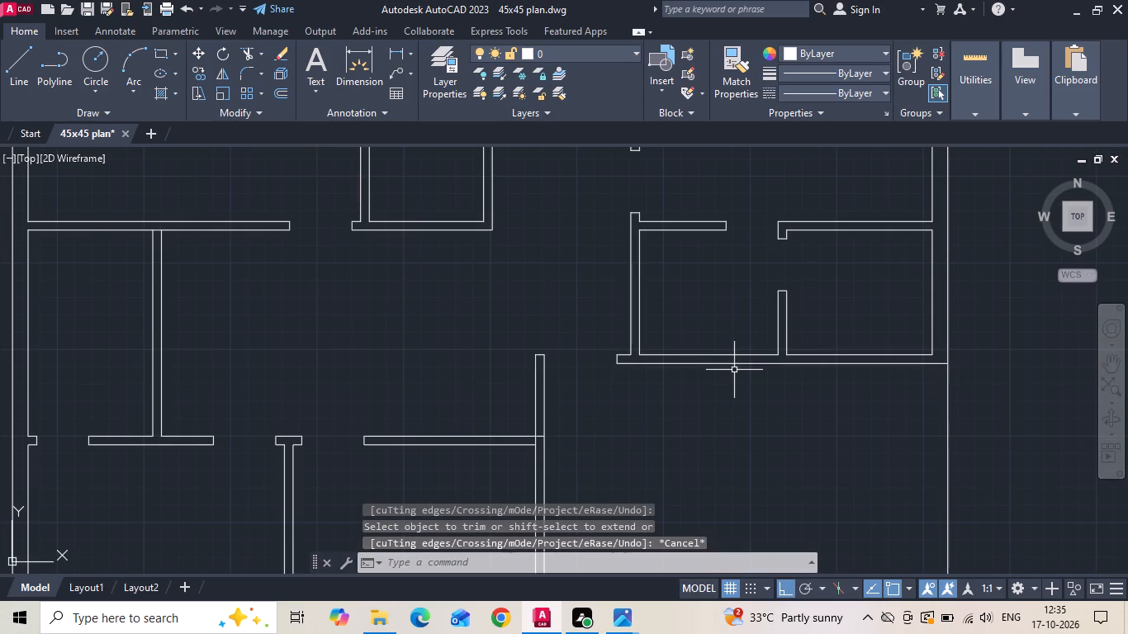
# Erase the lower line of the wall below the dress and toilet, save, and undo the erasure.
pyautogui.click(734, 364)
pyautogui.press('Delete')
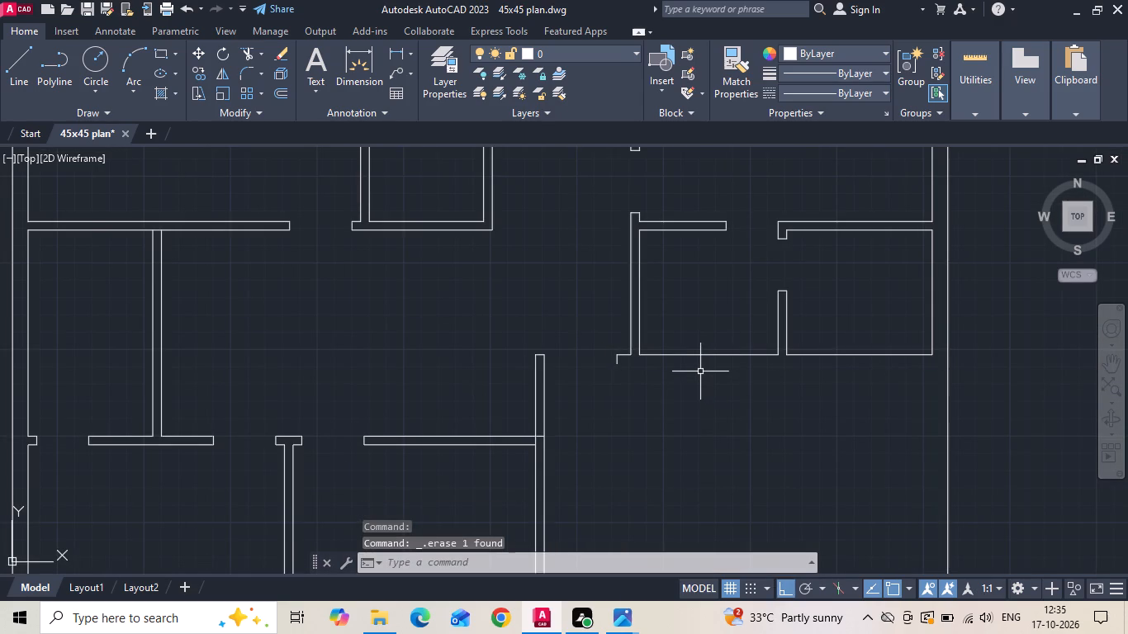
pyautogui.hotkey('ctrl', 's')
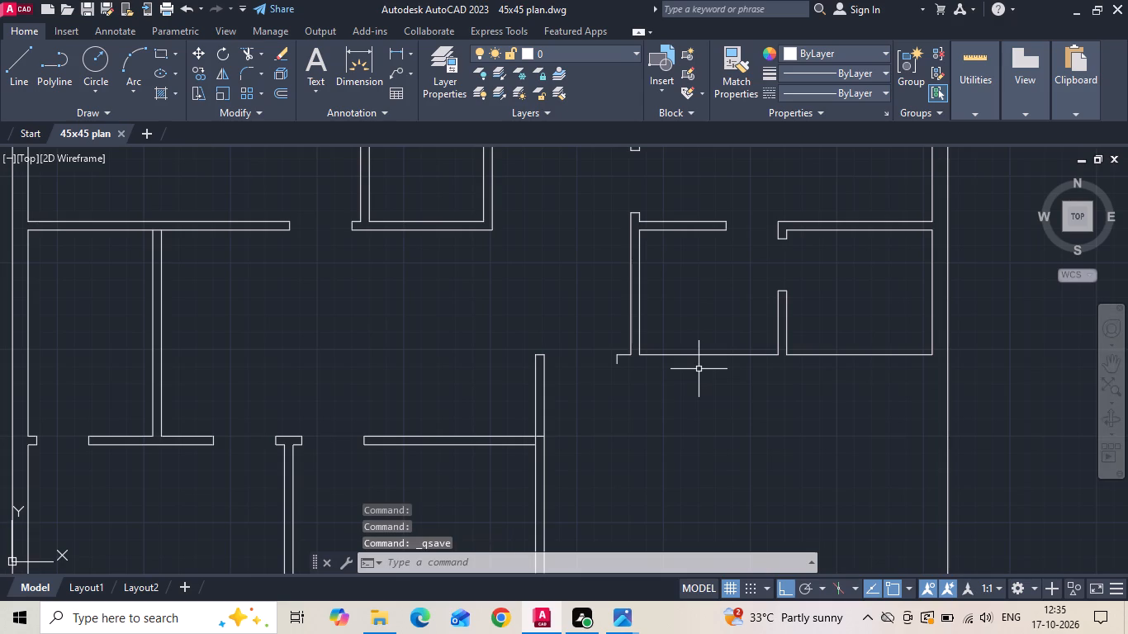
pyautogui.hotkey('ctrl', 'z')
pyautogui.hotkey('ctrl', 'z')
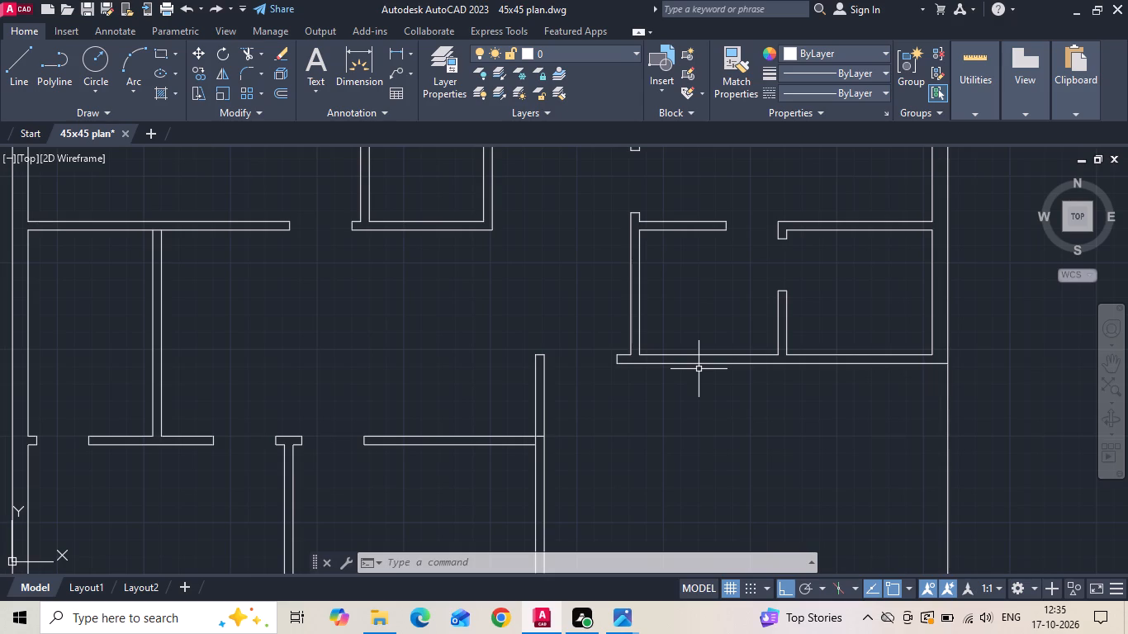
# Save the drawing.
pyautogui.hotkey('ctrl', 's')
# Trim the leftover line segments inside the junction of the store's top wall and right wall.
pyautogui.scroll(-3, 642, 305)
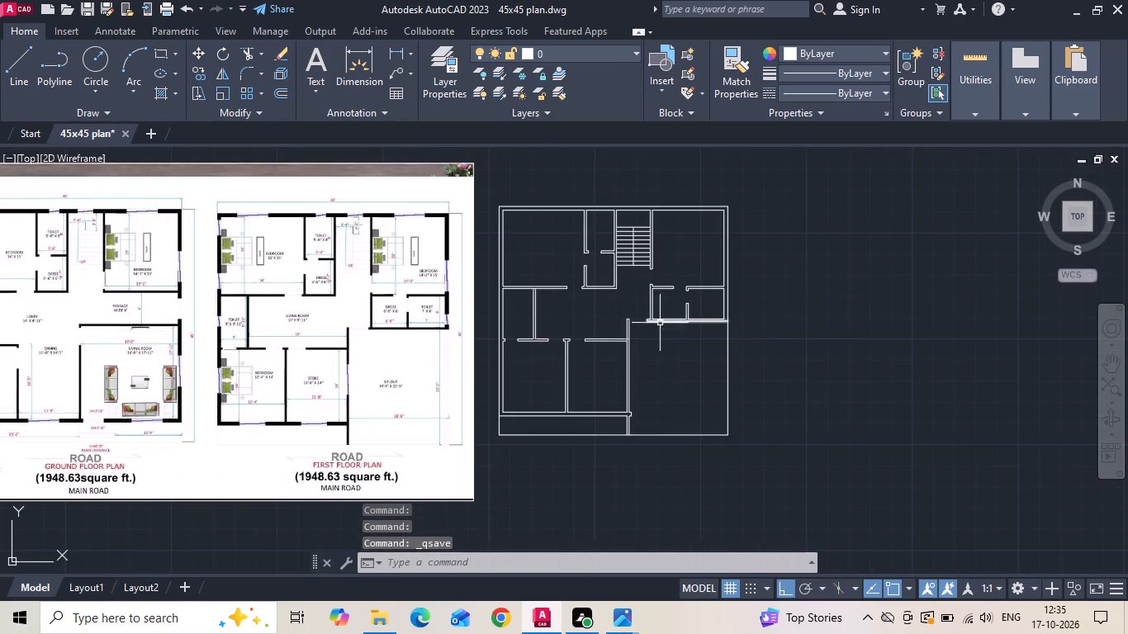
pyautogui.scroll(2, 558, 332)
pyautogui.scroll(2, 736, 343)
pyautogui.write('tr')
pyautogui.press('space')
pyautogui.press('space')
pyautogui.scroll(2, 687, 363)
pyautogui.click(735, 354)
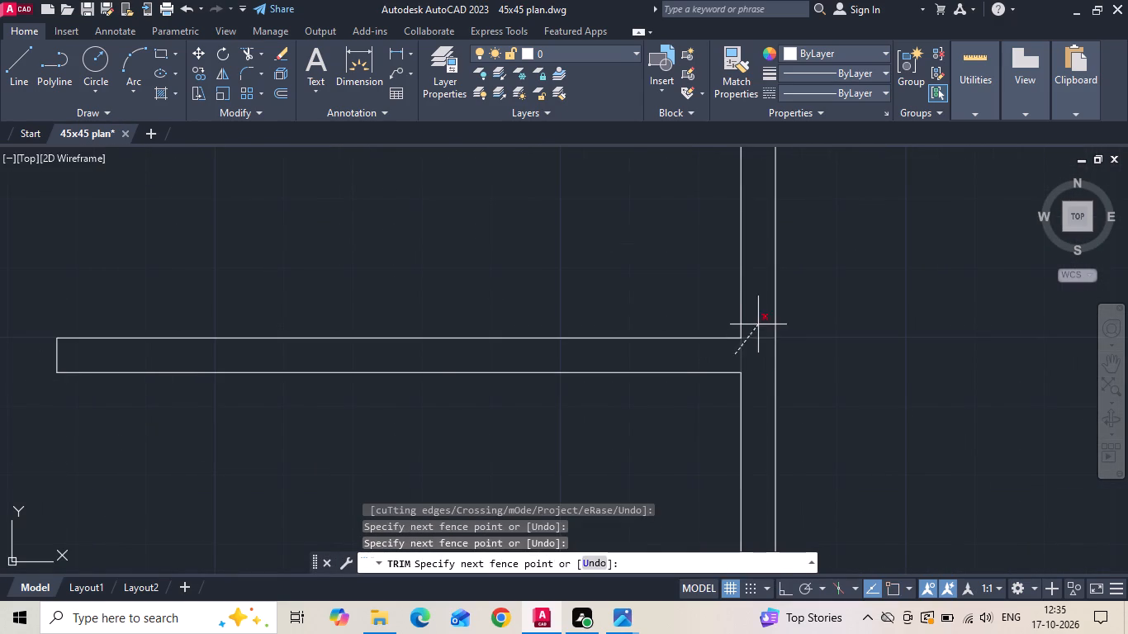
pyautogui.click(758, 324)
pyautogui.scroll(-5, 616, 267)
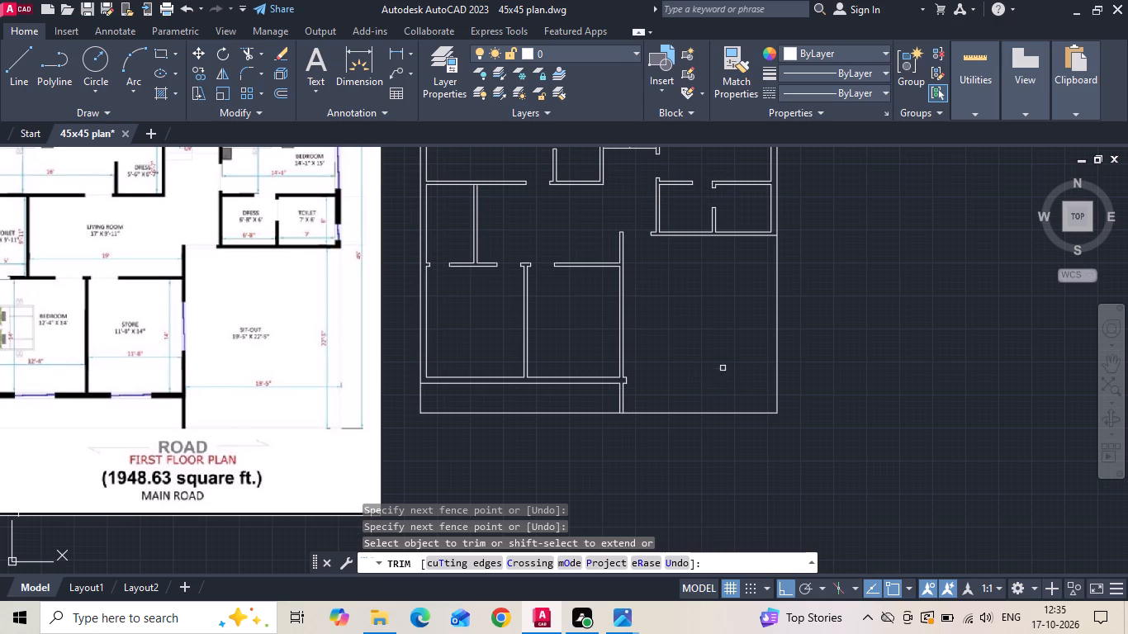
pyautogui.press('Escape')
# Erase the stub projecting into the sit-out at the store's lower-right corner, along with the outer wall line below it.
pyautogui.scroll(2, 632, 363)
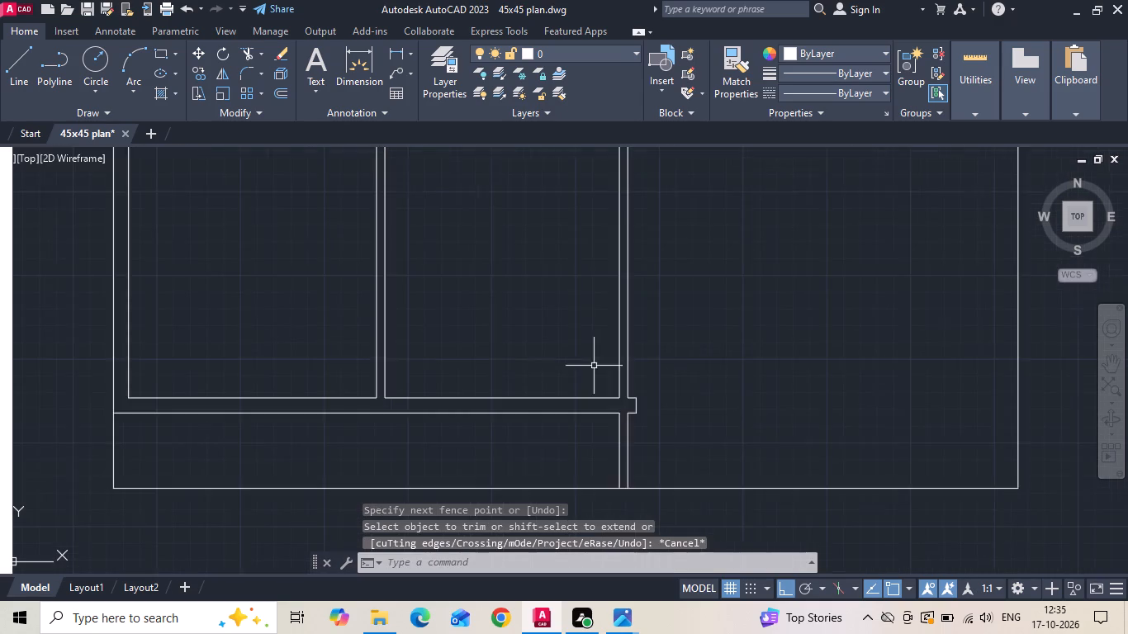
pyautogui.scroll(3, 609, 400)
pyautogui.moveTo(751, 410); pyautogui.dragTo(729, 415)
pyautogui.click(605, 413)
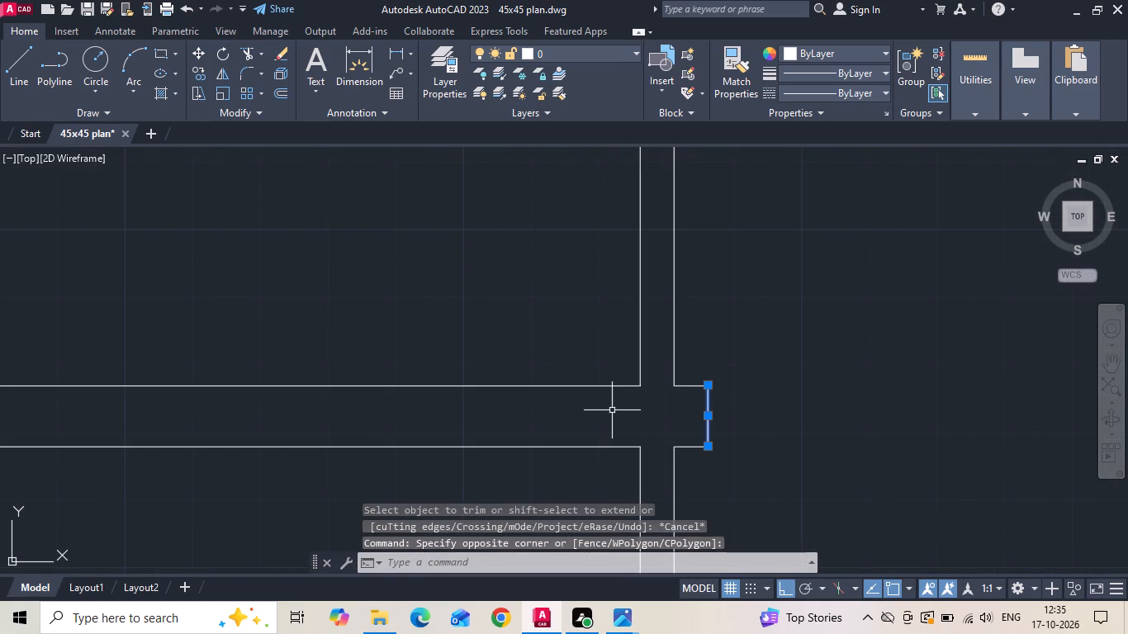
pyautogui.press('Delete')
pyautogui.moveTo(703, 477); pyautogui.dragTo(700, 466)
pyautogui.moveTo(699, 357); pyautogui.dragTo(704, 383)
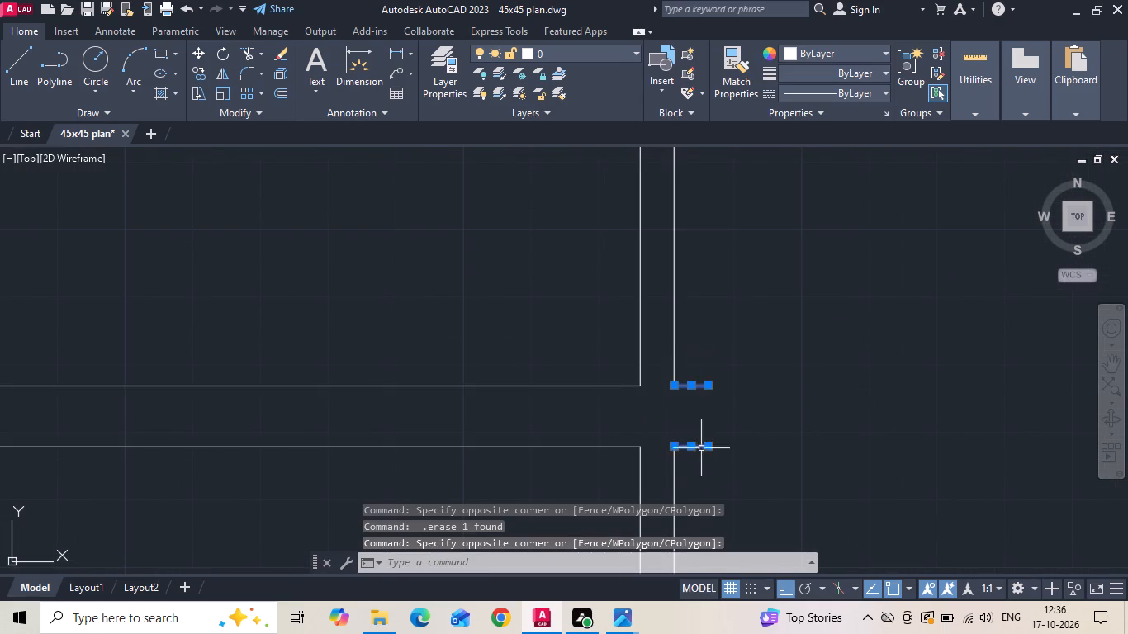
pyautogui.moveTo(675, 463); pyautogui.dragTo(654, 474)
pyautogui.press('Delete')
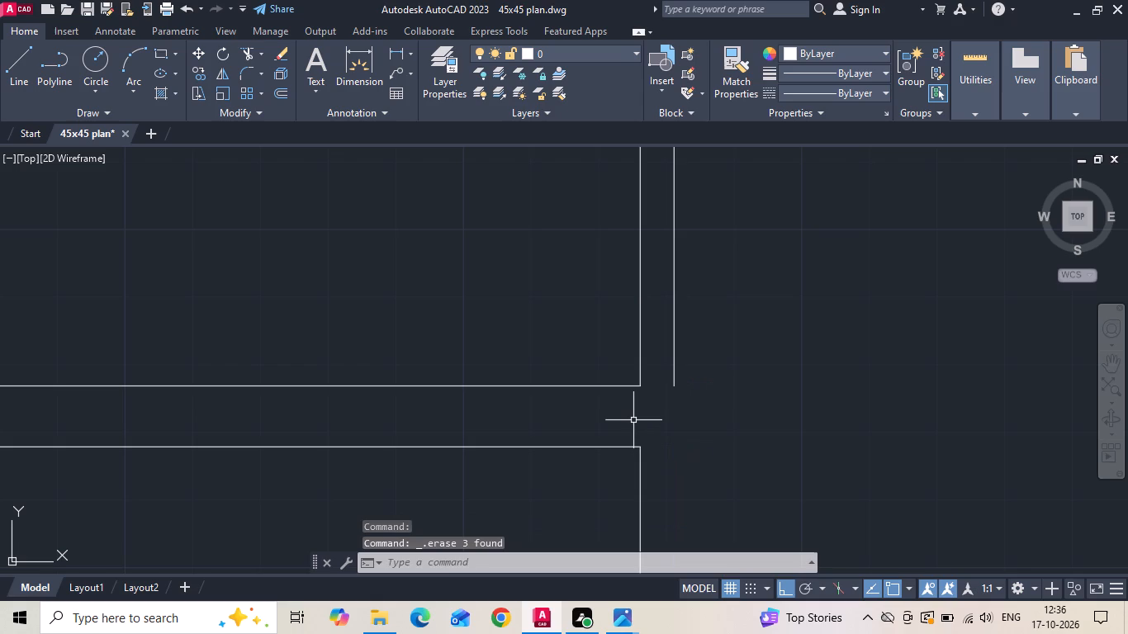
# Extend the outer line of the store's right wall down to the plan's bottom boundary line and save the drawing.
pyautogui.write('ex')
pyautogui.press('space')
pyautogui.press('space')
pyautogui.scroll(-2, 674, 348)
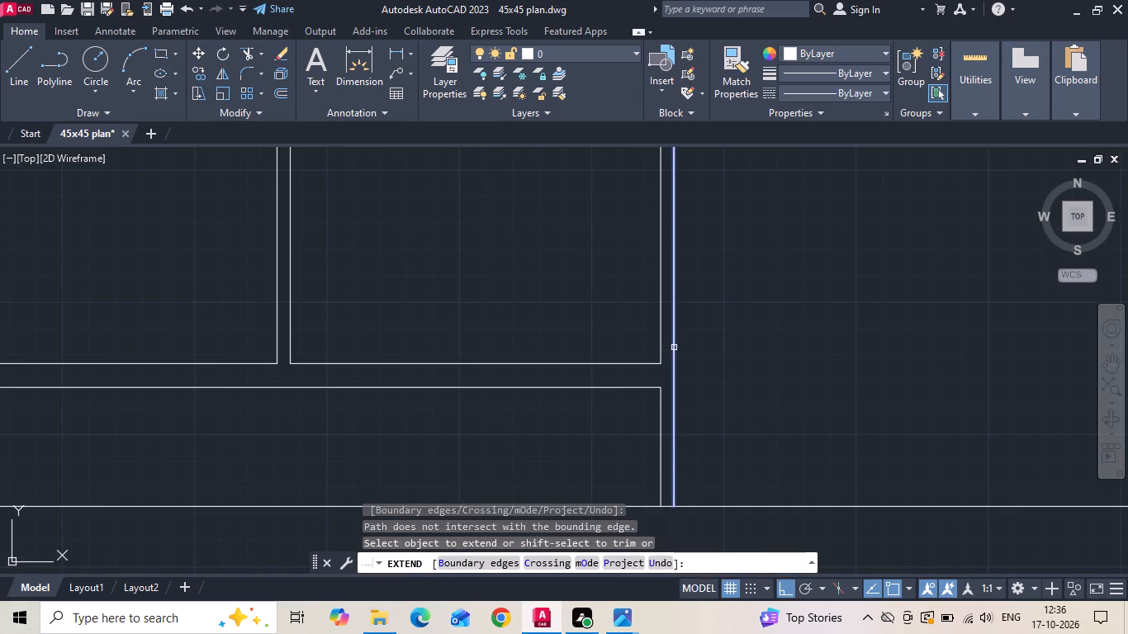
pyautogui.click(674, 348)
pyautogui.scroll(-3, 731, 376)
pyautogui.press('Escape')
pyautogui.hotkey('ctrl', 's')
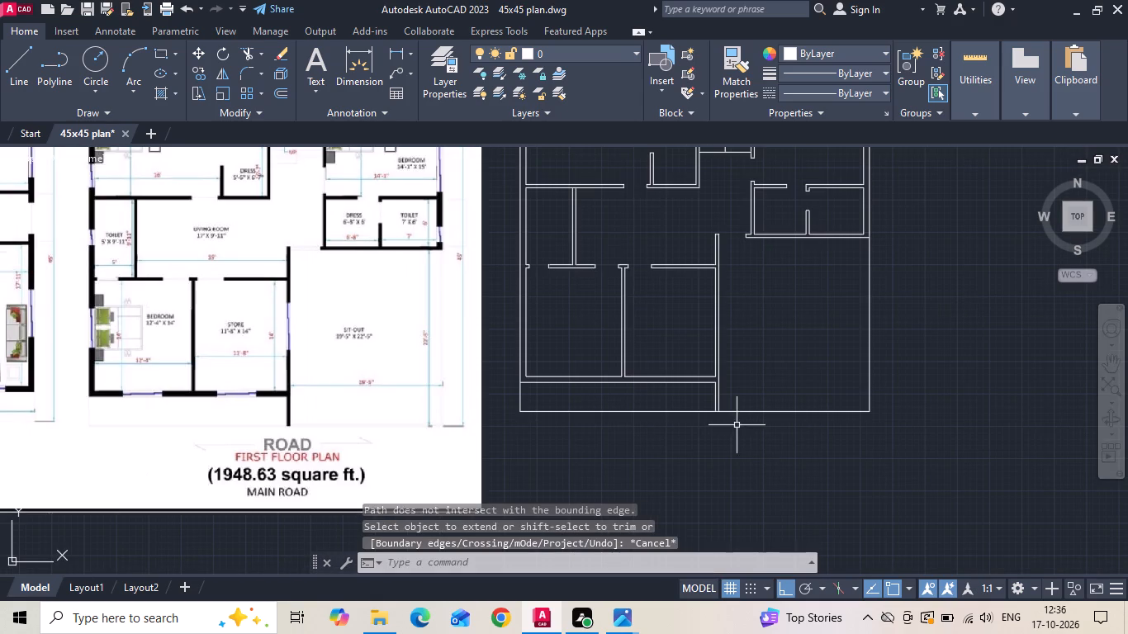
# Trim the horizontal line crossing the top of the left toilet's right wall at its upper junction, and save the drawing.
pyautogui.scroll(-1, 726, 429)
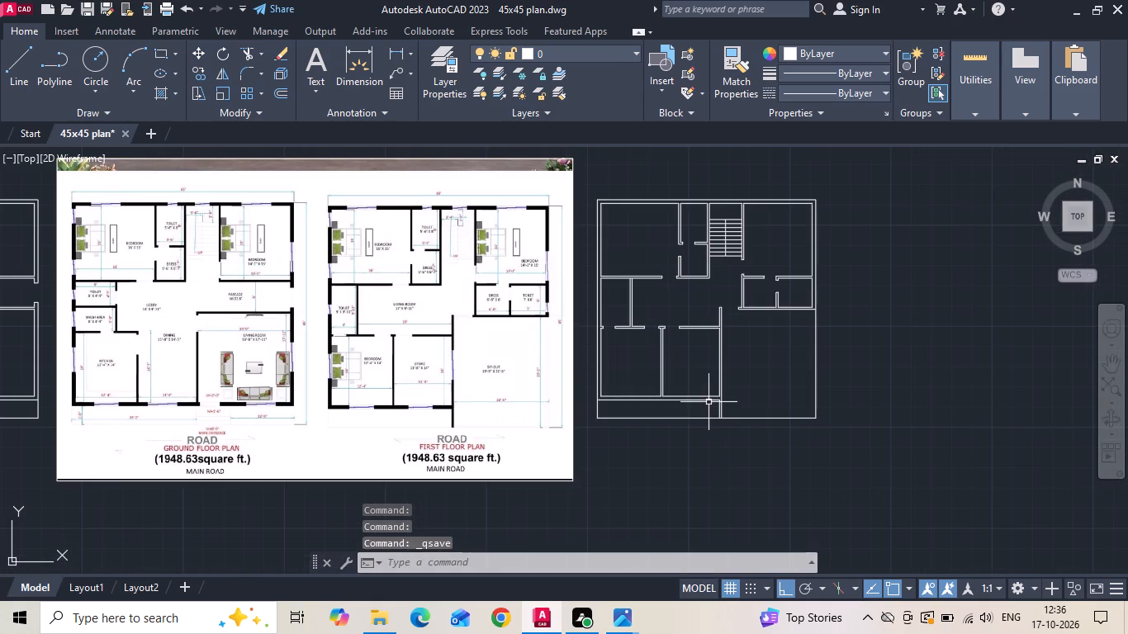
pyautogui.scroll(2, 595, 319)
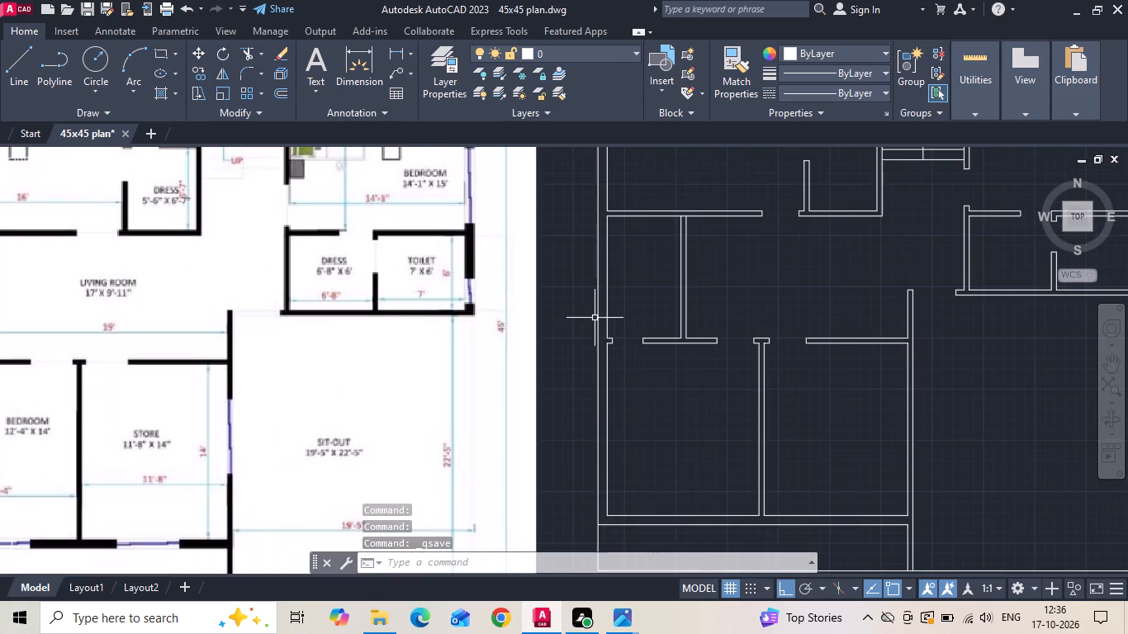
pyautogui.scroll(-2, 643, 310)
pyautogui.scroll(2, 765, 305)
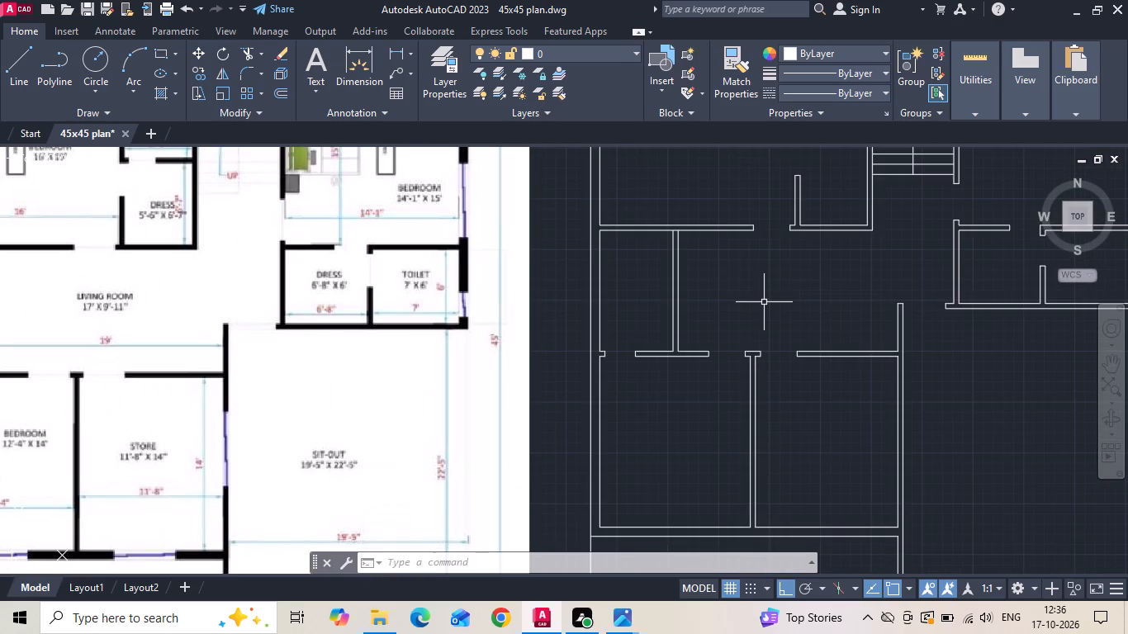
pyautogui.write('tr')
pyautogui.press('space')
pyautogui.press('space')
pyautogui.scroll(2, 671, 214)
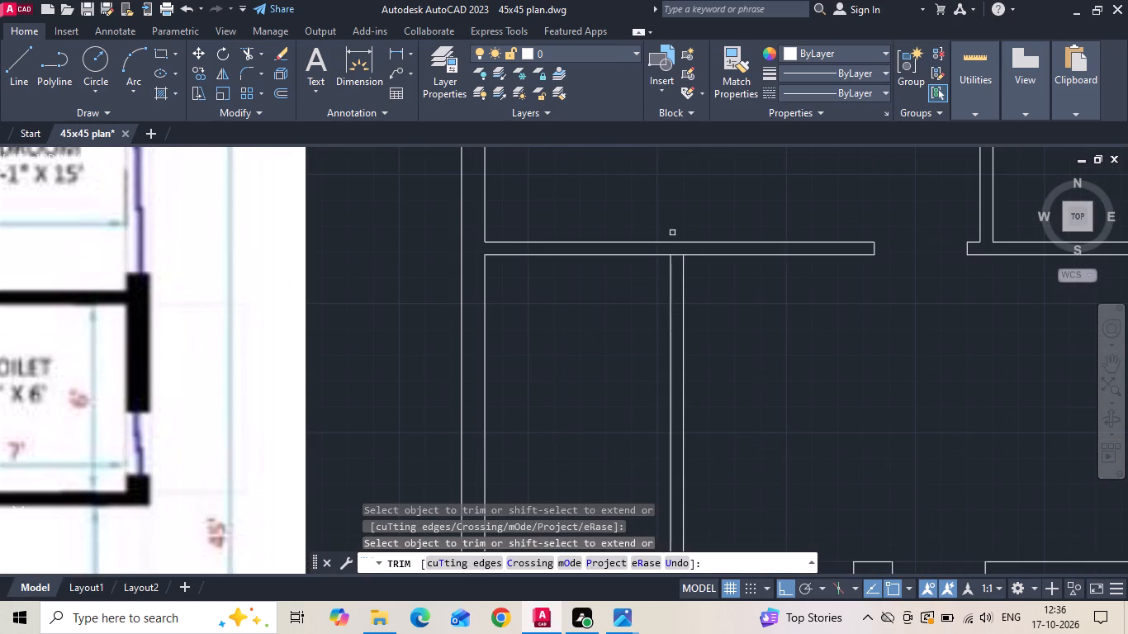
pyautogui.click(674, 255)
pyautogui.press('Escape')
pyautogui.hotkey('ctrl', 's')
pyautogui.hotkey('ctrl', 's')
pyautogui.hotkey('ctrl', 's')
pyautogui.hotkey('ctrl', 's')
pyautogui.hotkey('ctrl', 's')
pyautogui.hotkey('ctrl', 's')
pyautogui.hotkey('ctrl', 's')
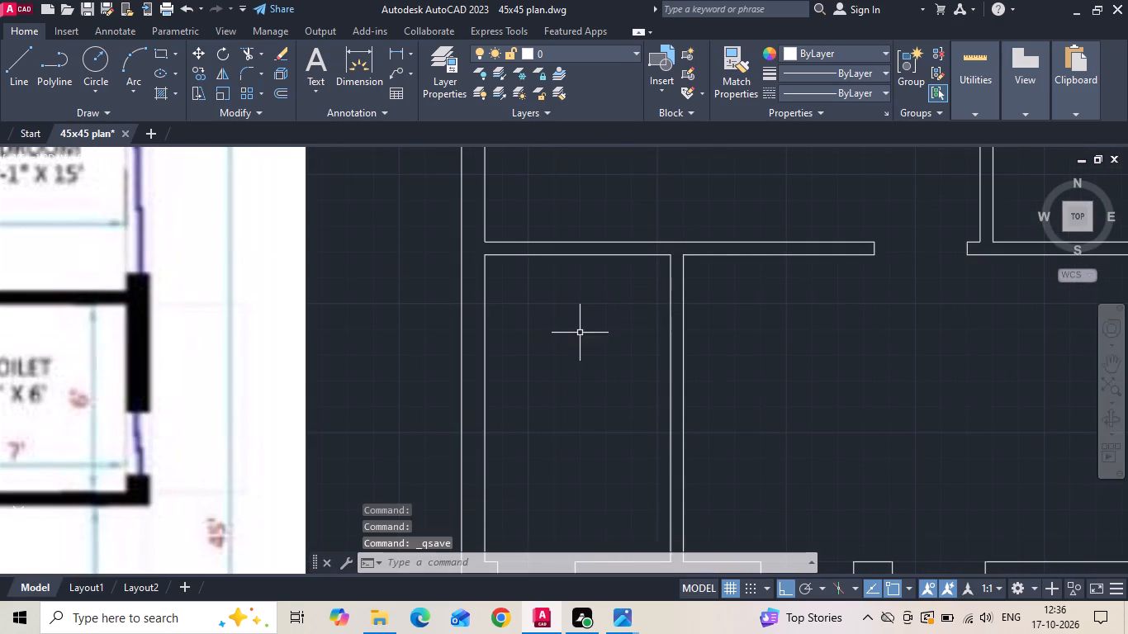
# Start a multiline text in the first floor's upper-left bedroom and set its text height to 8".
pyautogui.scroll(-4, 580, 333)
pyautogui.press('m')
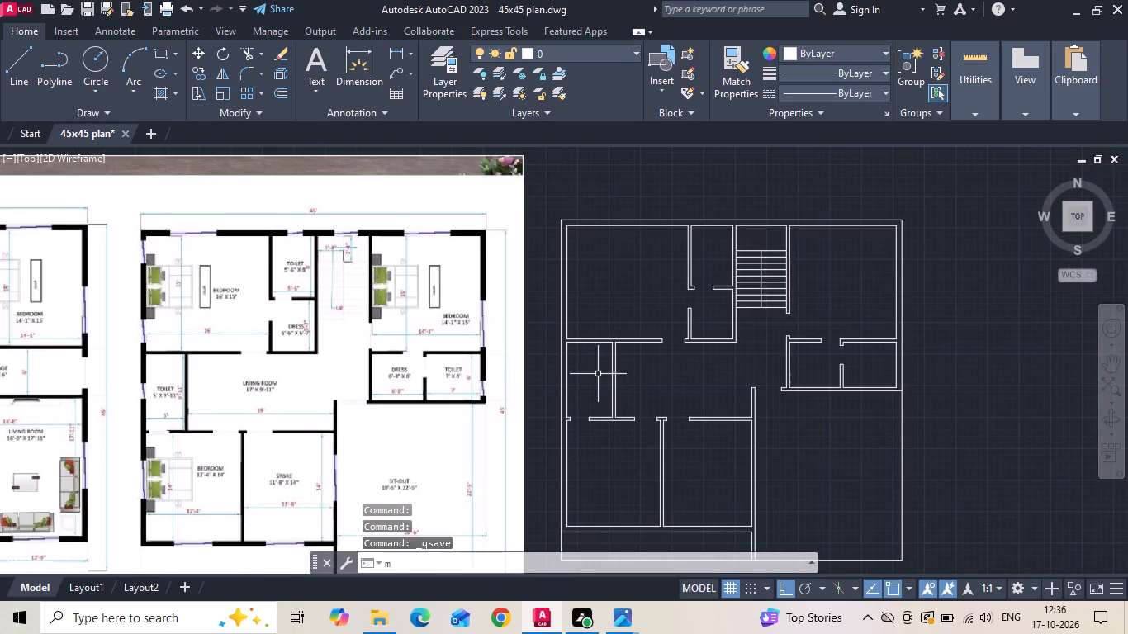
pyautogui.press('t')
pyautogui.write('ex')
pyautogui.write('t')
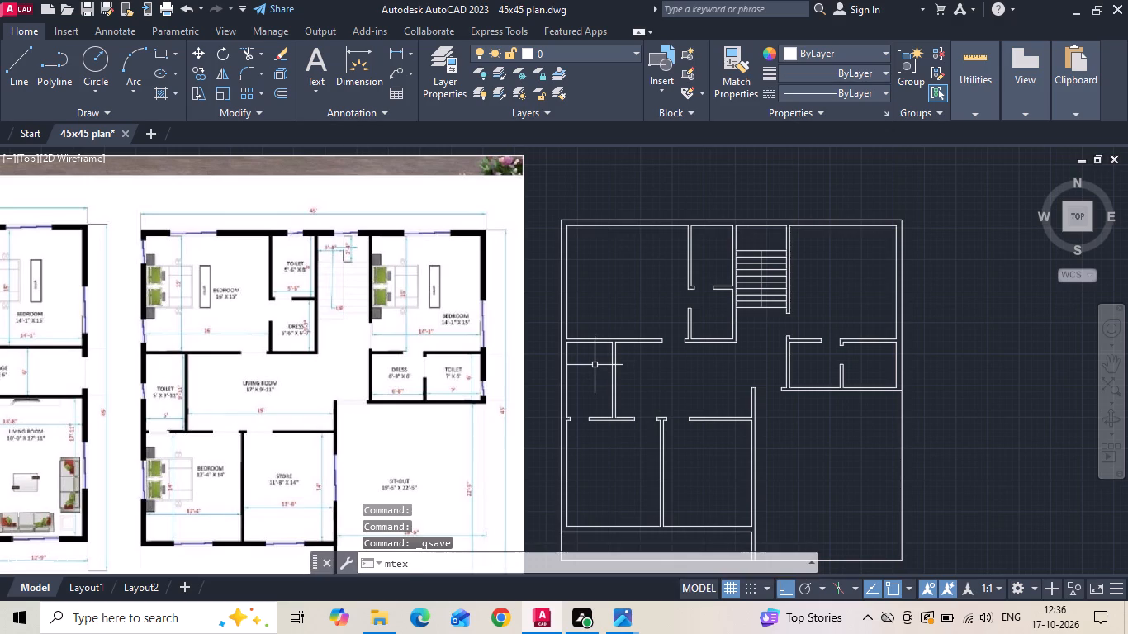
pyautogui.press('space')
pyautogui.scroll(1, 605, 265)
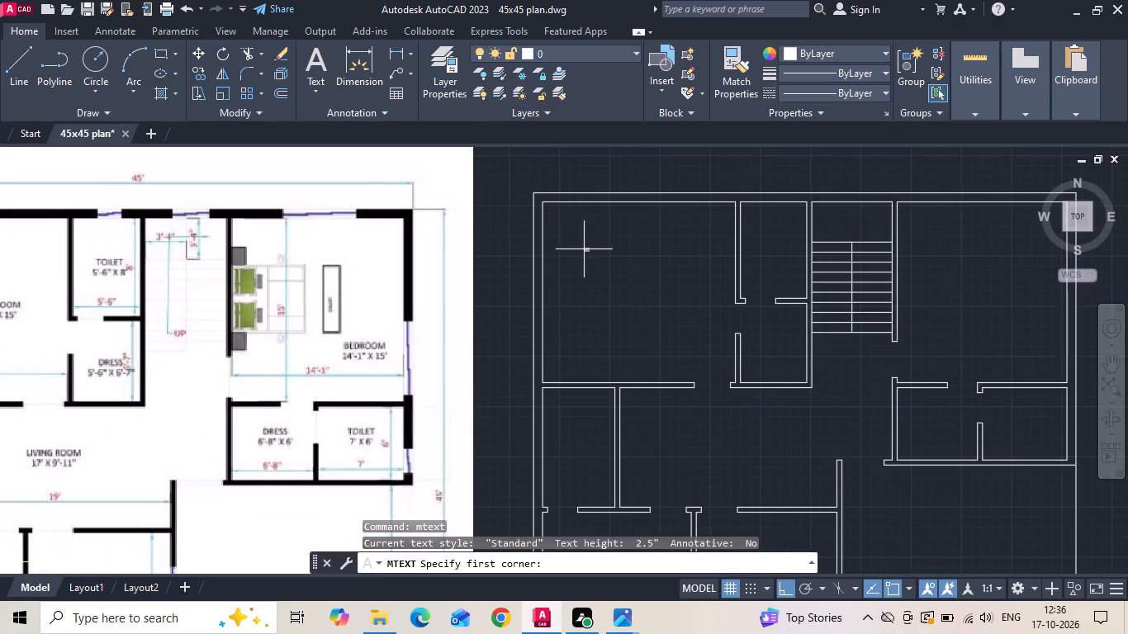
pyautogui.moveTo(577, 246); pyautogui.dragTo(595, 262)
pyautogui.click(680, 285)
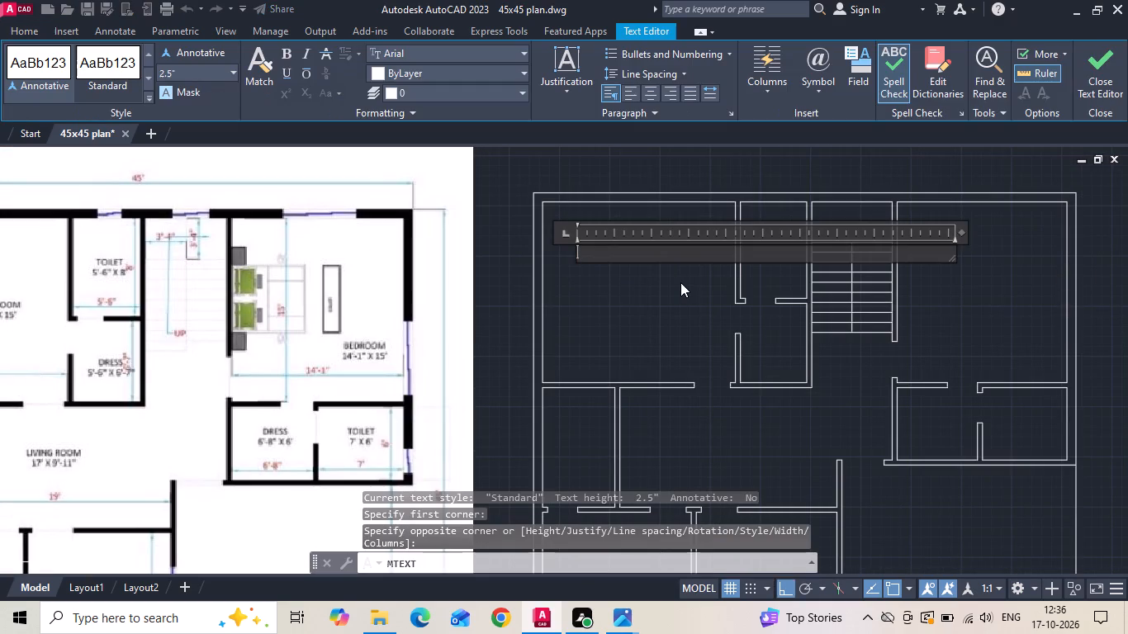
pyautogui.hotkey('ctrl', 'a')
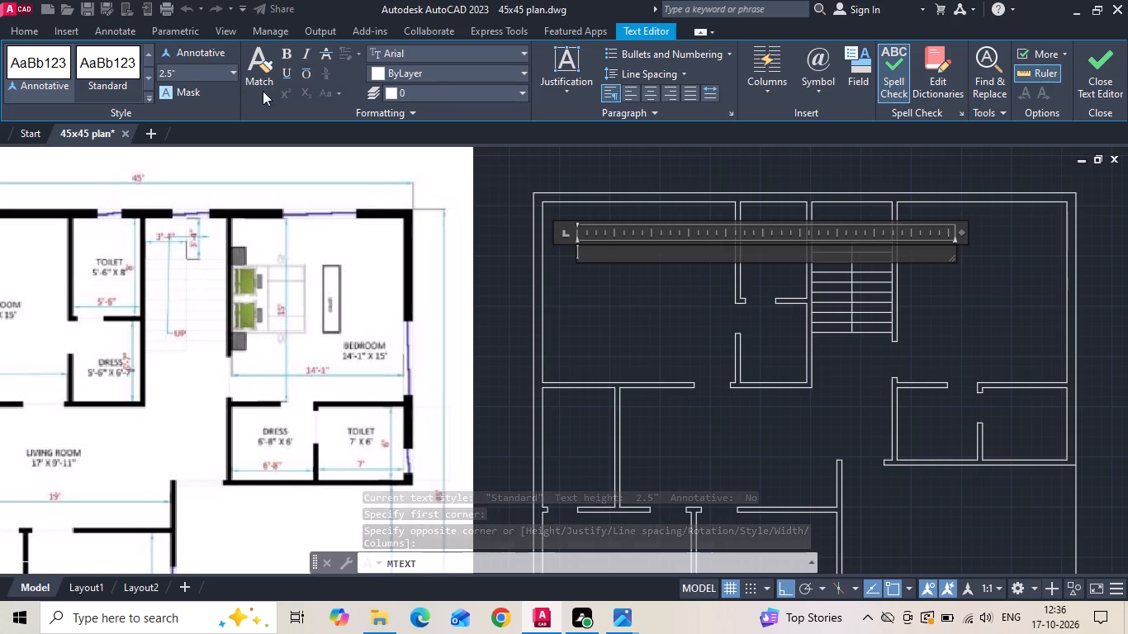
pyautogui.click(182, 70)
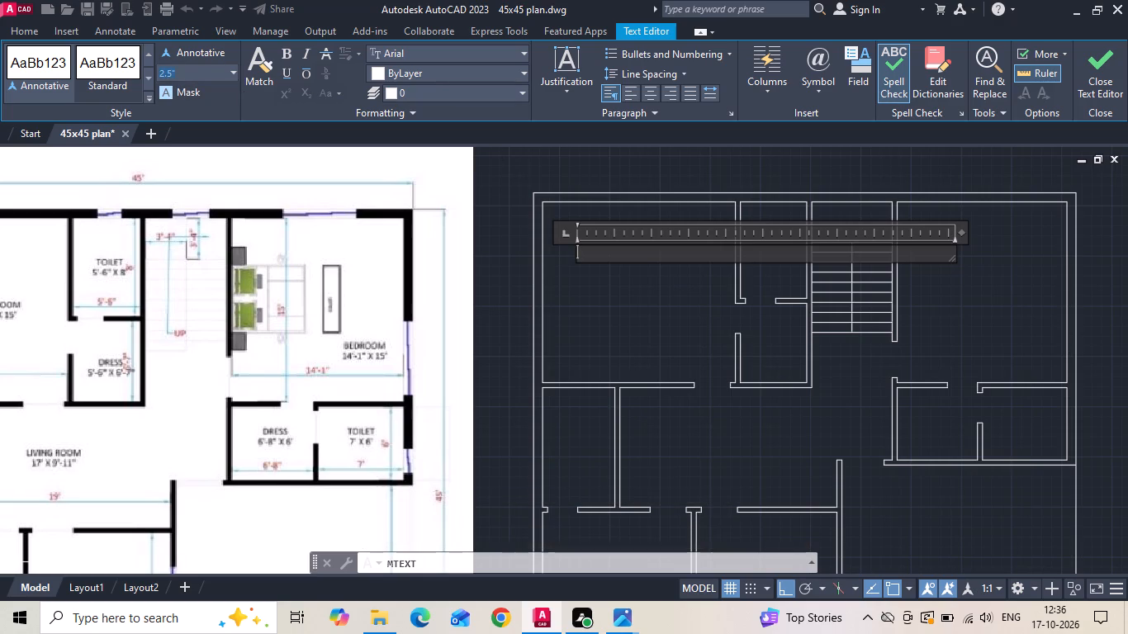
pyautogui.press('BackSpace')
pyautogui.write('8"')
pyautogui.press('Return')
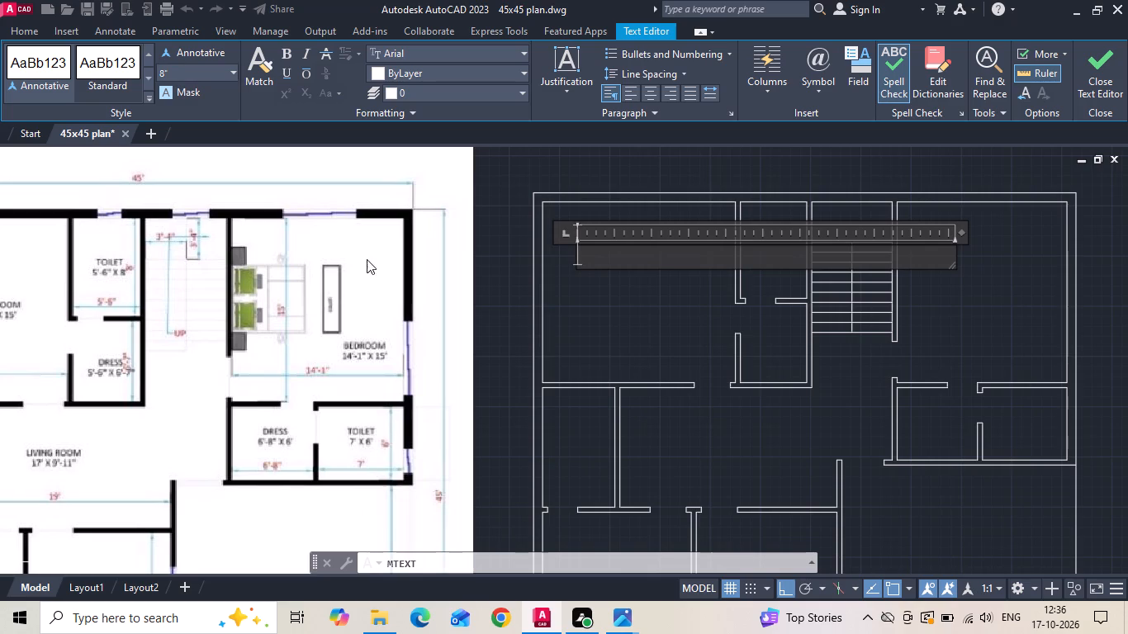
# Enter the upper-left bedroom label as BEDROOM with 16'0"X15'0" on the second line, and finish the text.
pyautogui.moveTo(654, 324); pyautogui.dragTo(771, 374, button='middle')
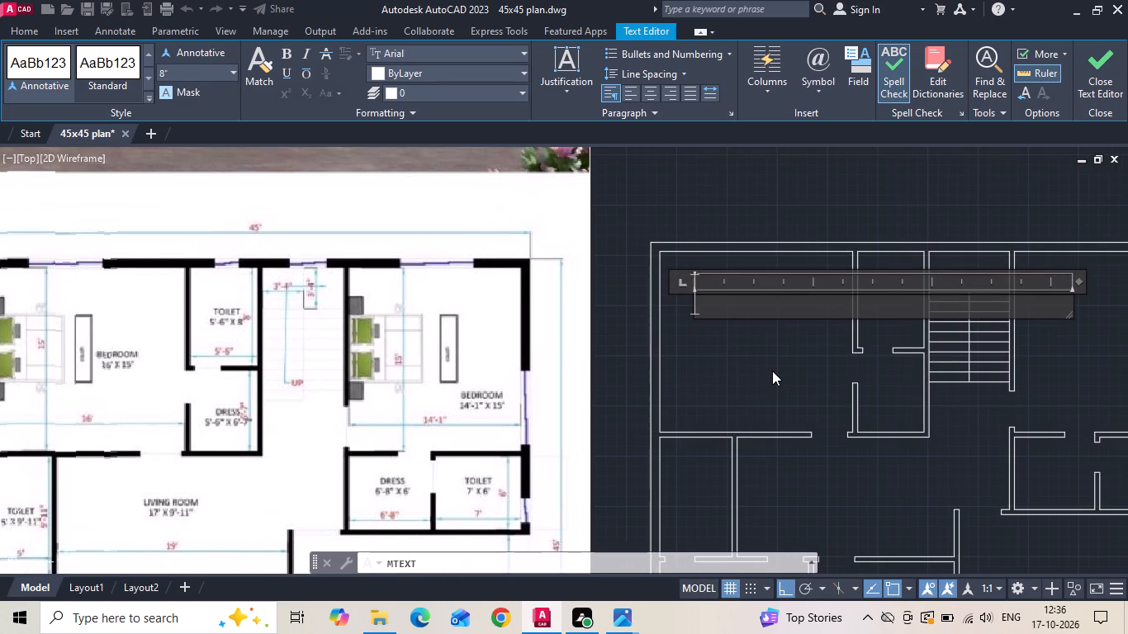
pyautogui.moveTo(772, 370); pyautogui.dragTo(843, 366, button='middle')
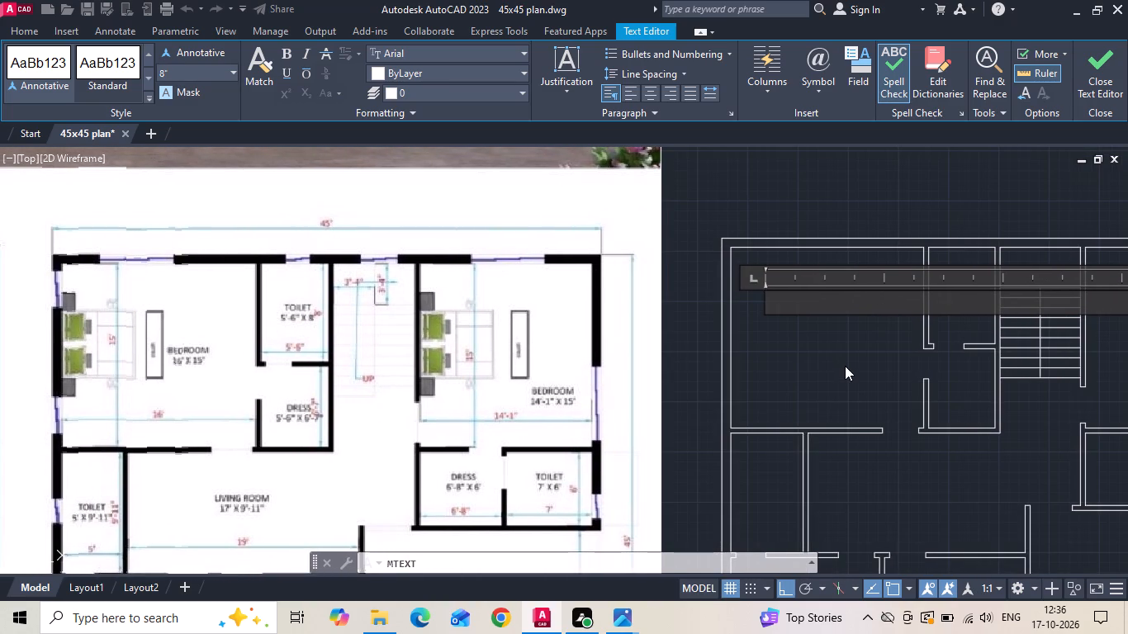
pyautogui.write('bed')
pyautogui.press('BackSpace')
pyautogui.press('BackSpace')
pyautogui.press('BackSpace')
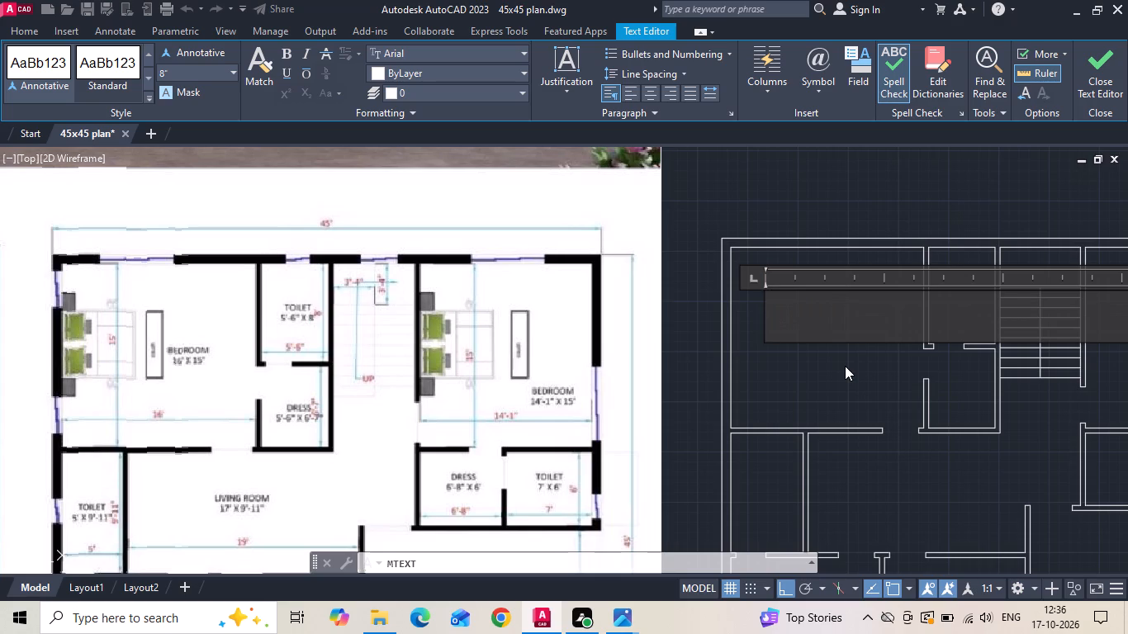
pyautogui.write('BEDROOM')
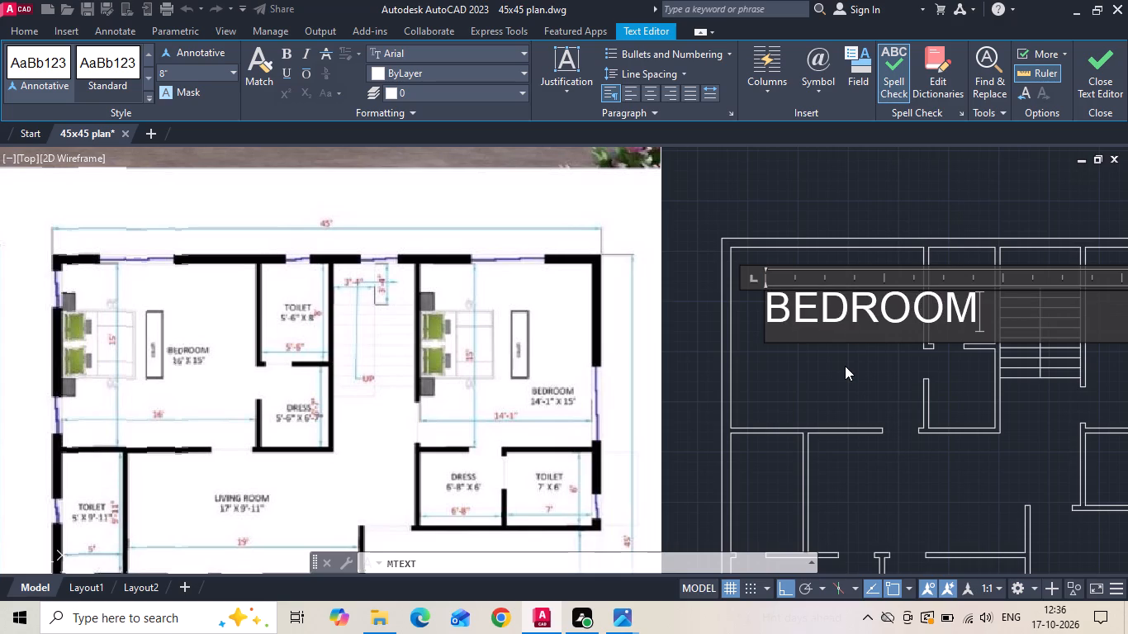
pyautogui.press('Return')
pyautogui.write('14')
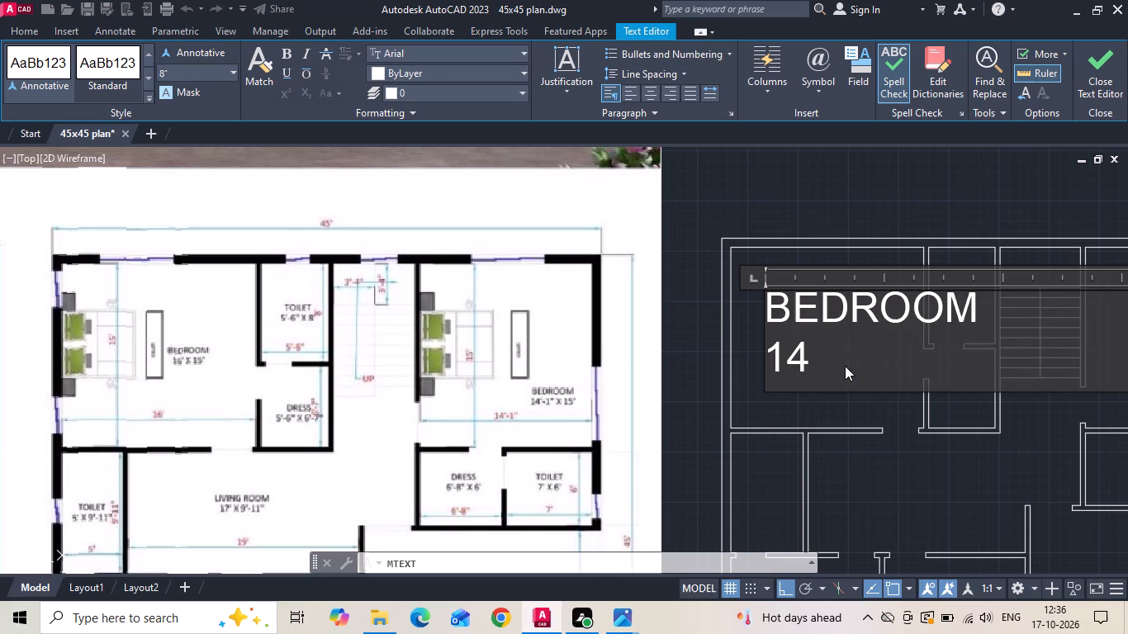
pyautogui.press('BackSpace')
pyautogui.write("6'")
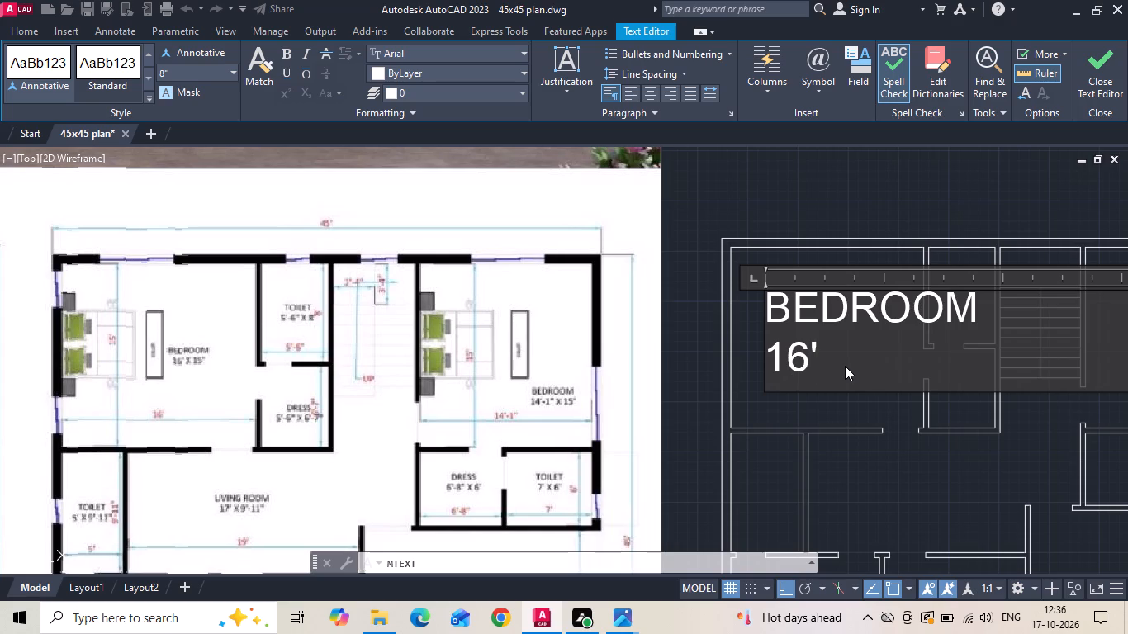
pyautogui.scroll(-3, 842, 363)
pyautogui.scroll(2, 469, 316)
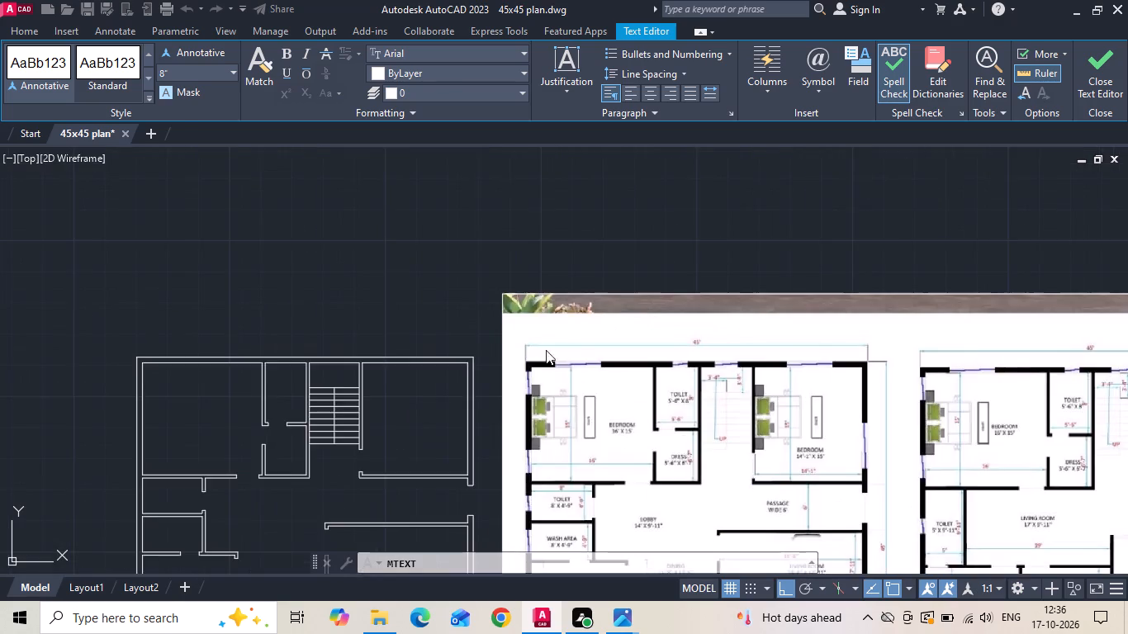
pyautogui.scroll(2, 599, 446)
pyautogui.scroll(-4, 472, 384)
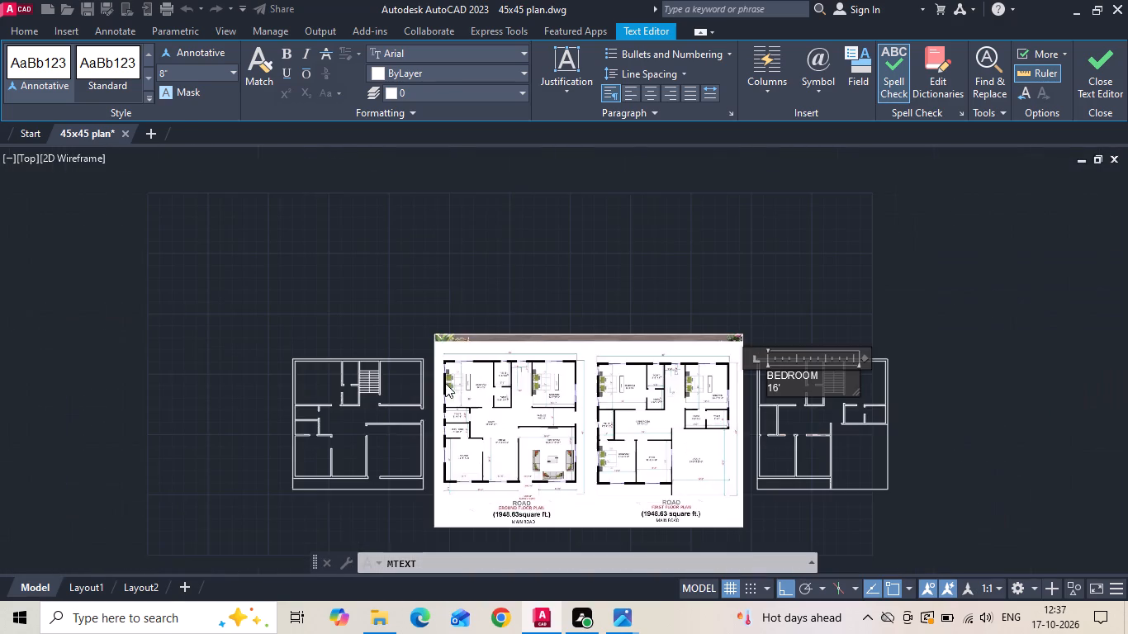
pyautogui.scroll(4, 771, 380)
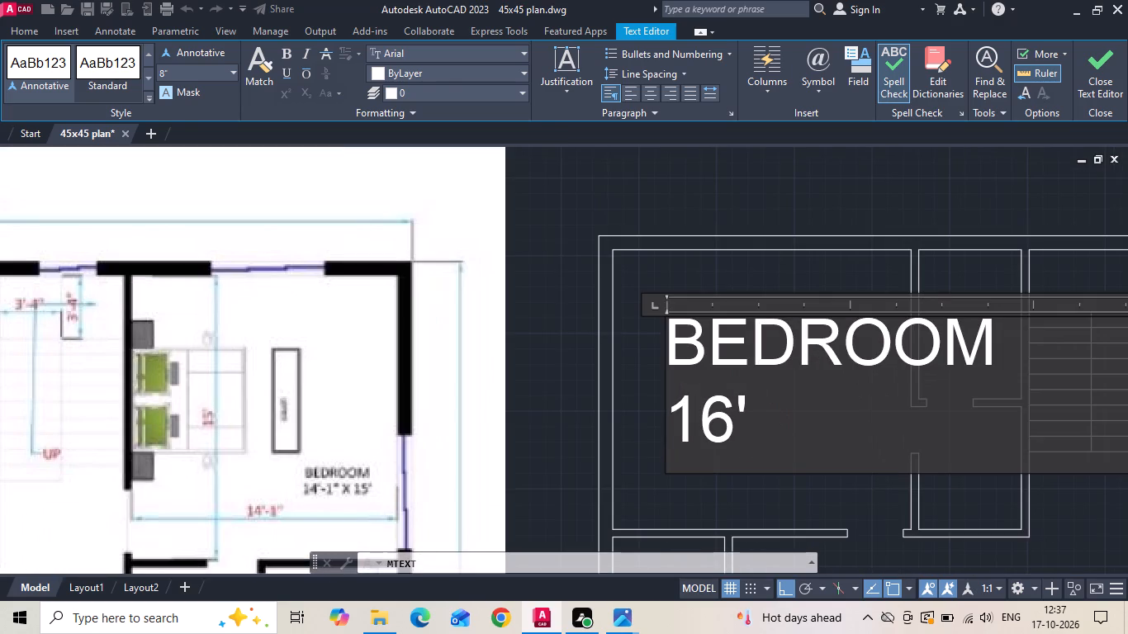
pyautogui.press('0')
pyautogui.hotkey('shift', '"')
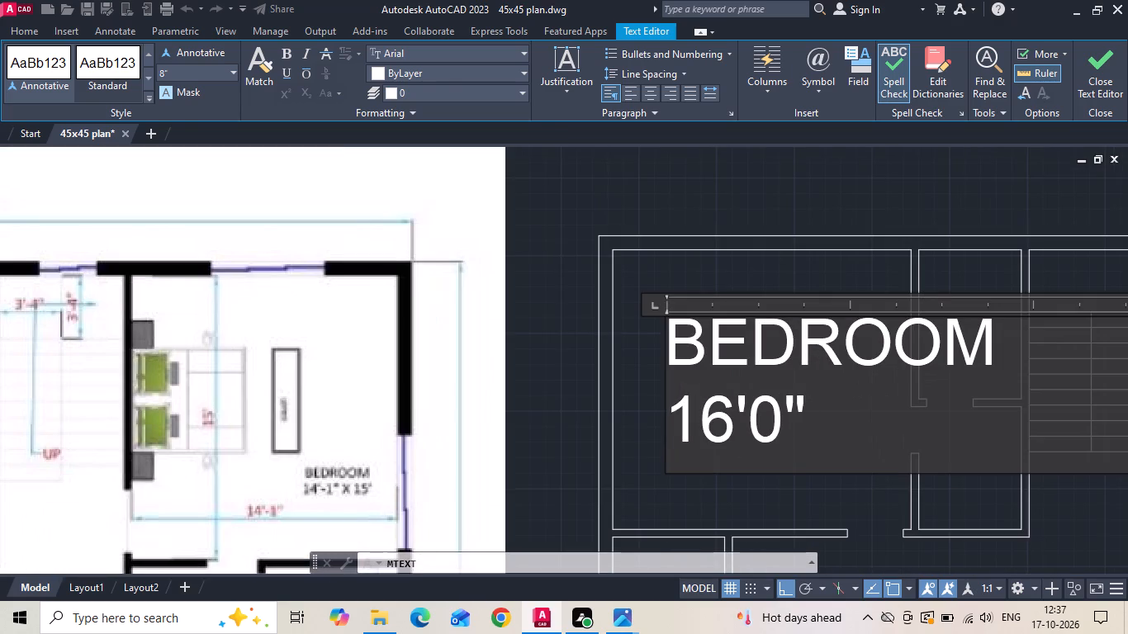
pyautogui.write("X15'")
pyautogui.write('0"')
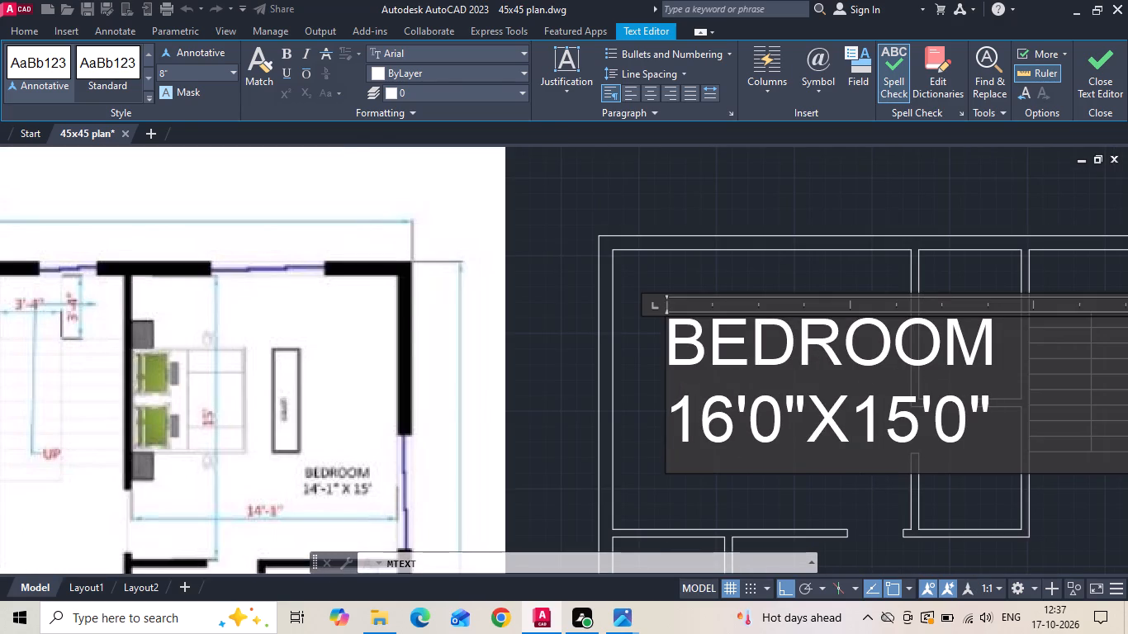
pyautogui.scroll(-2, 811, 388)
pyautogui.scroll(1, 798, 366)
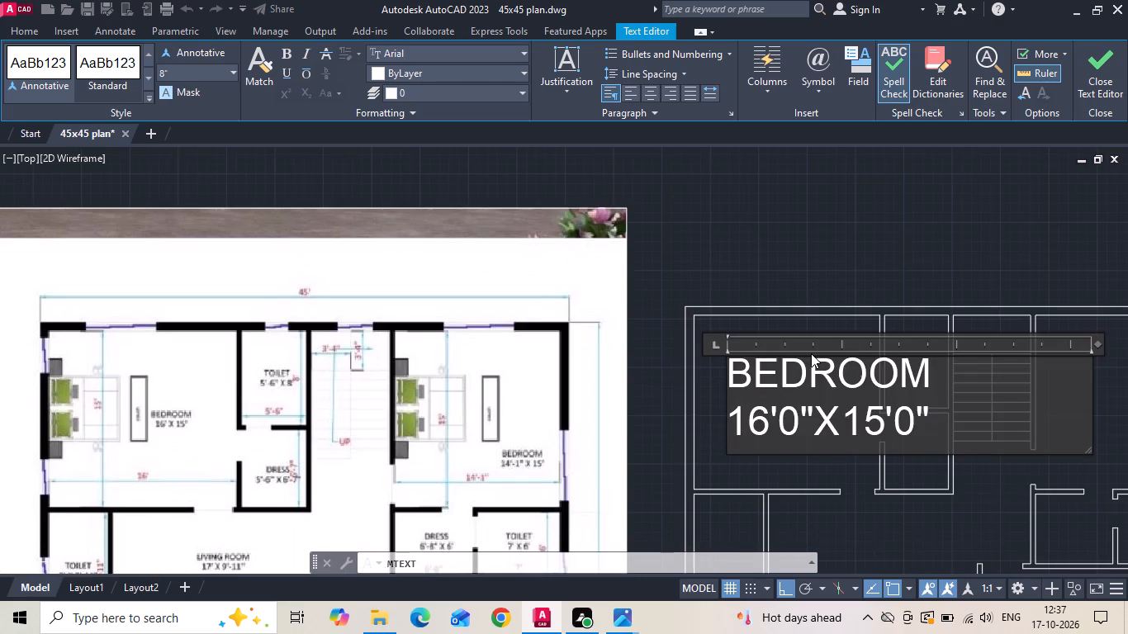
pyautogui.click(829, 263)
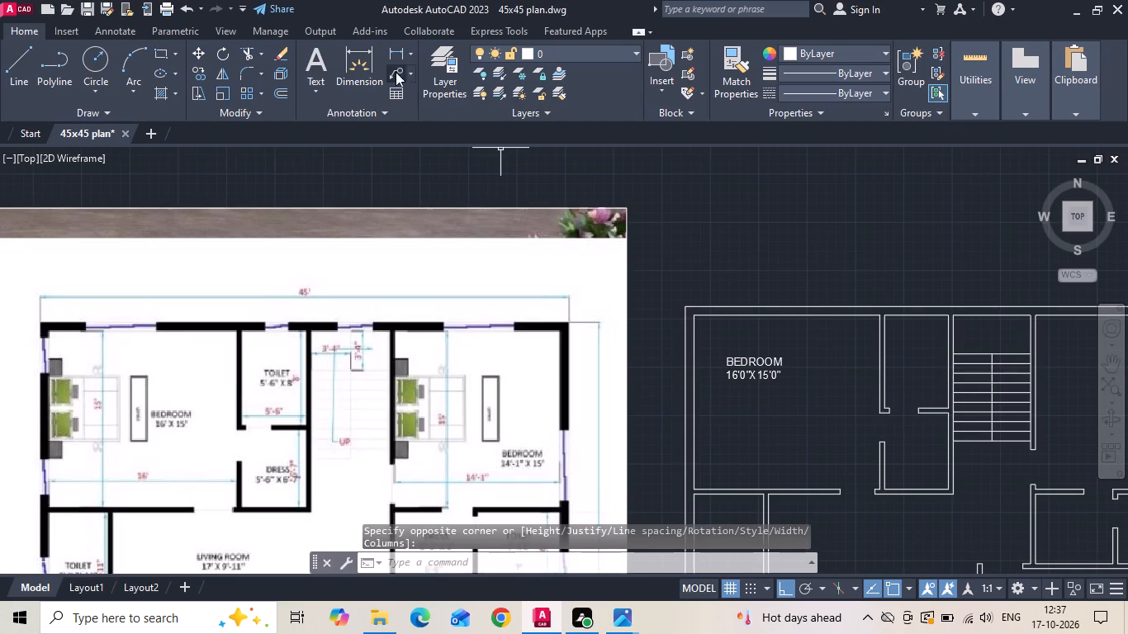
# Check the upper-left bedroom's inner width between its side walls with a linear dimension, without placing it.
pyautogui.click(397, 50)
pyautogui.click(877, 341)
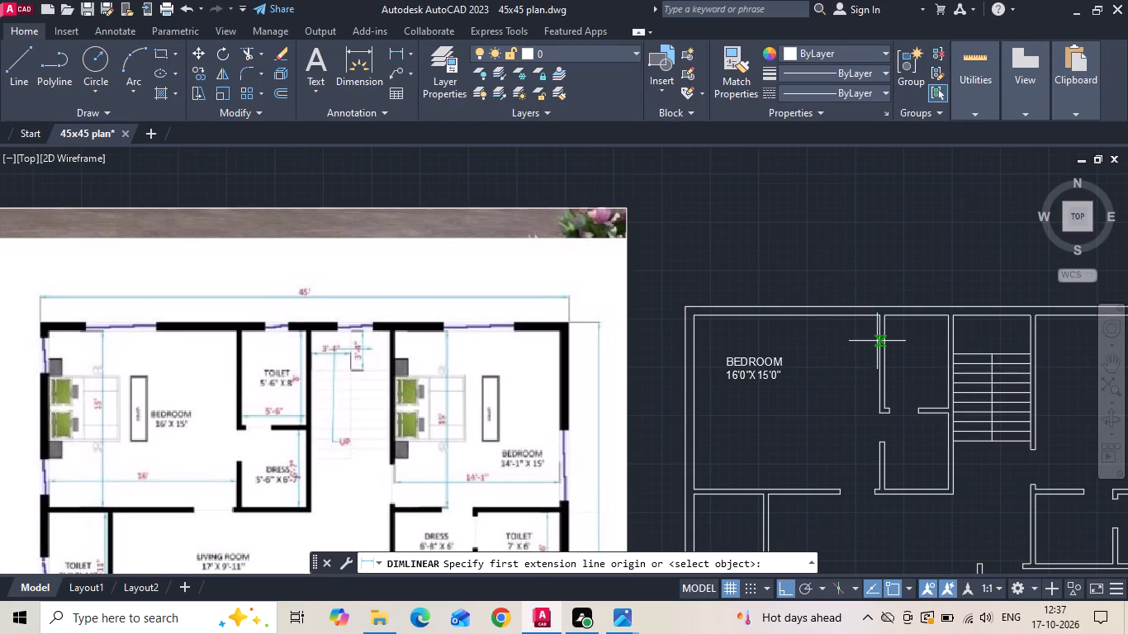
pyautogui.click(694, 338)
pyautogui.press('Escape')
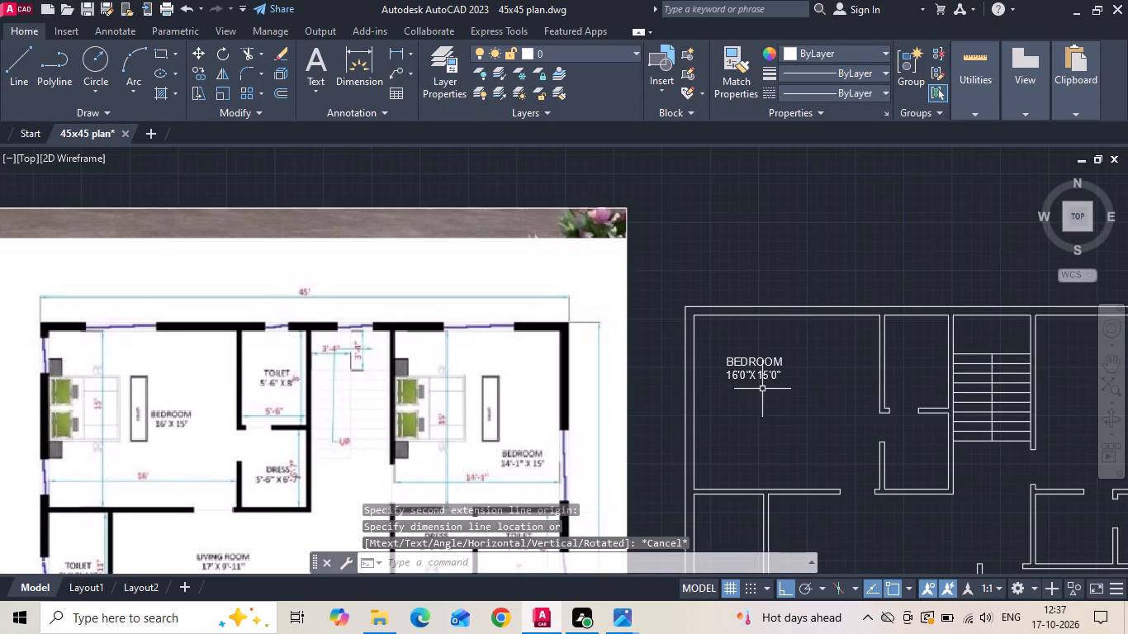
# Move the BEDROOM label down and right towards the middle of the upper-left bedroom, with Ortho off.
pyautogui.click(762, 389)
pyautogui.click(746, 354)
pyautogui.rightClick(746, 354)
pyautogui.click(785, 299)
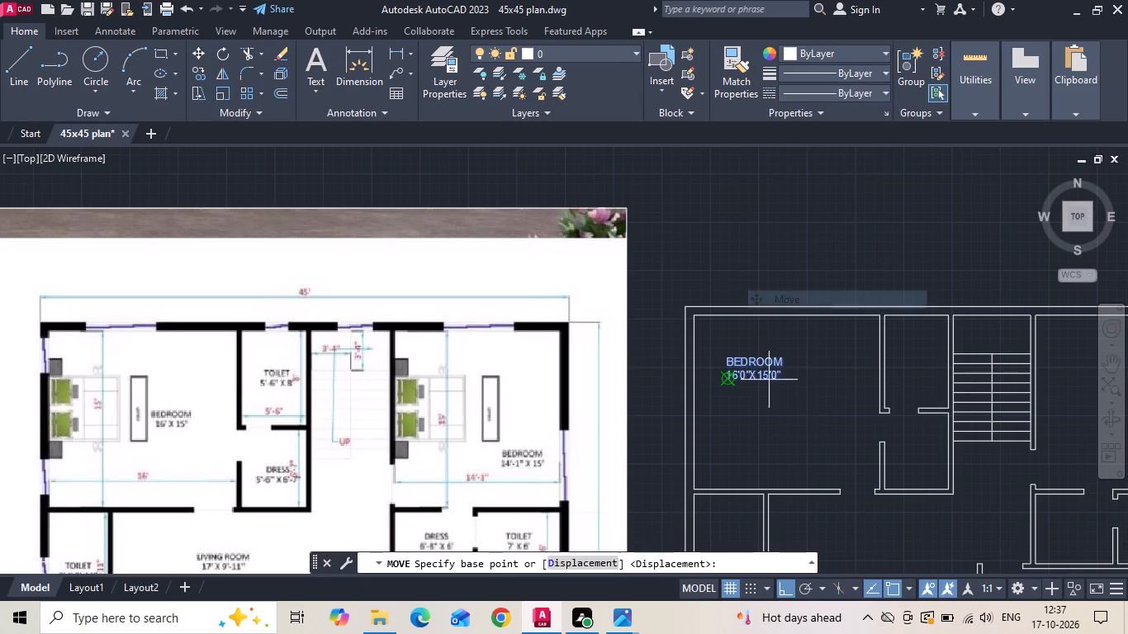
pyautogui.moveTo(769, 381); pyautogui.dragTo(779, 395)
pyautogui.press('F8')
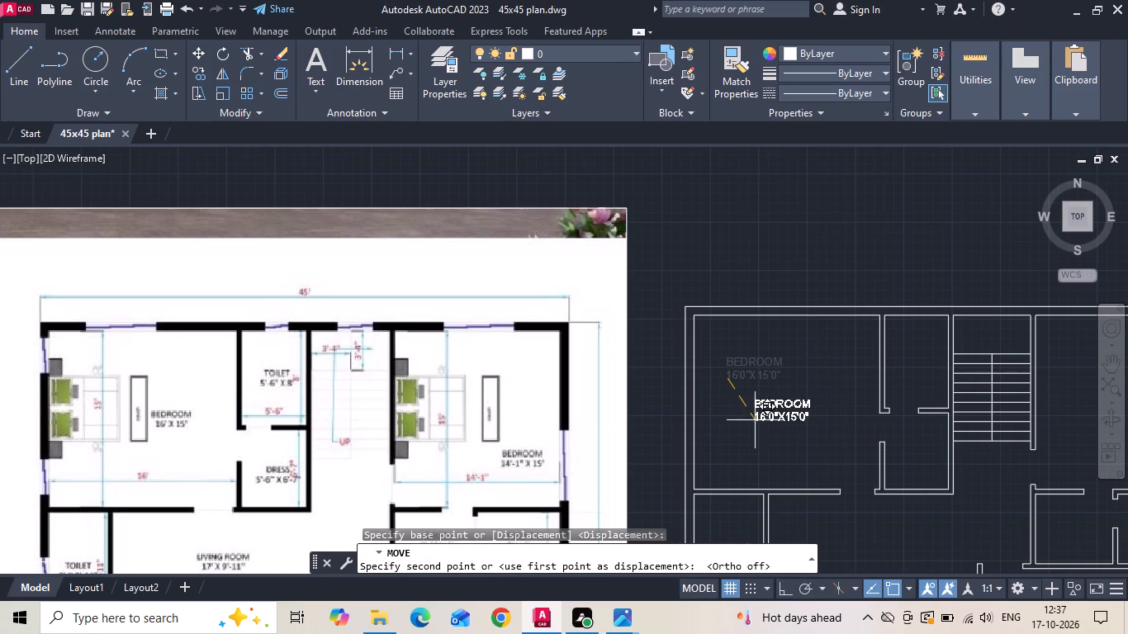
pyautogui.click(750, 408)
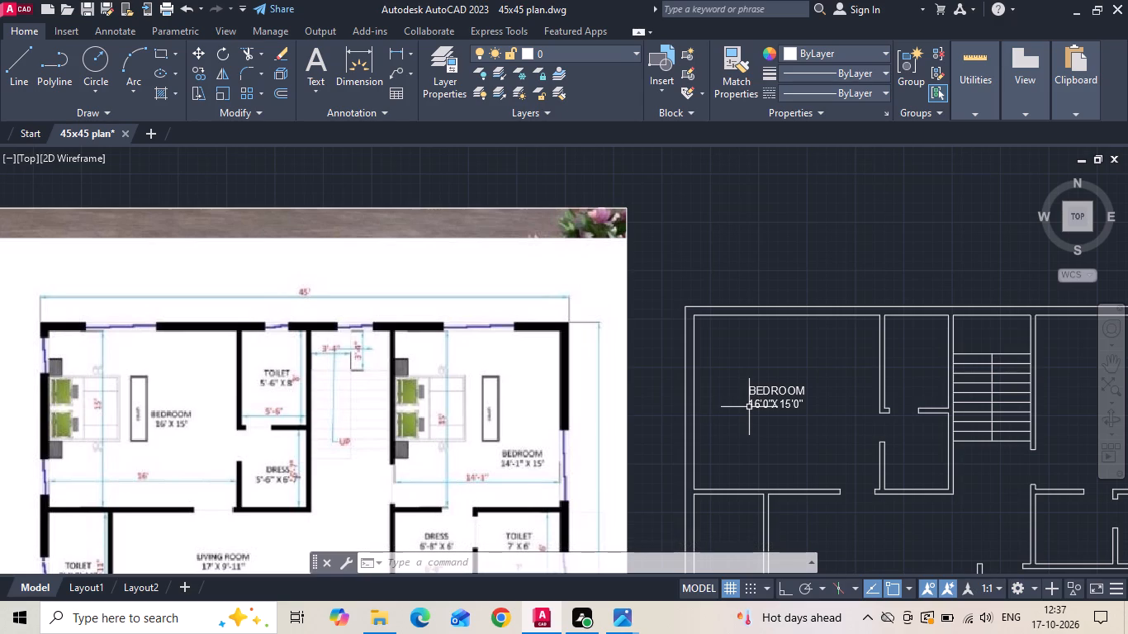
# Copy the BEDROOM label horizontally into the upper-right bedroom with Ortho on.
pyautogui.click(748, 402)
pyautogui.rightClick(747, 402)
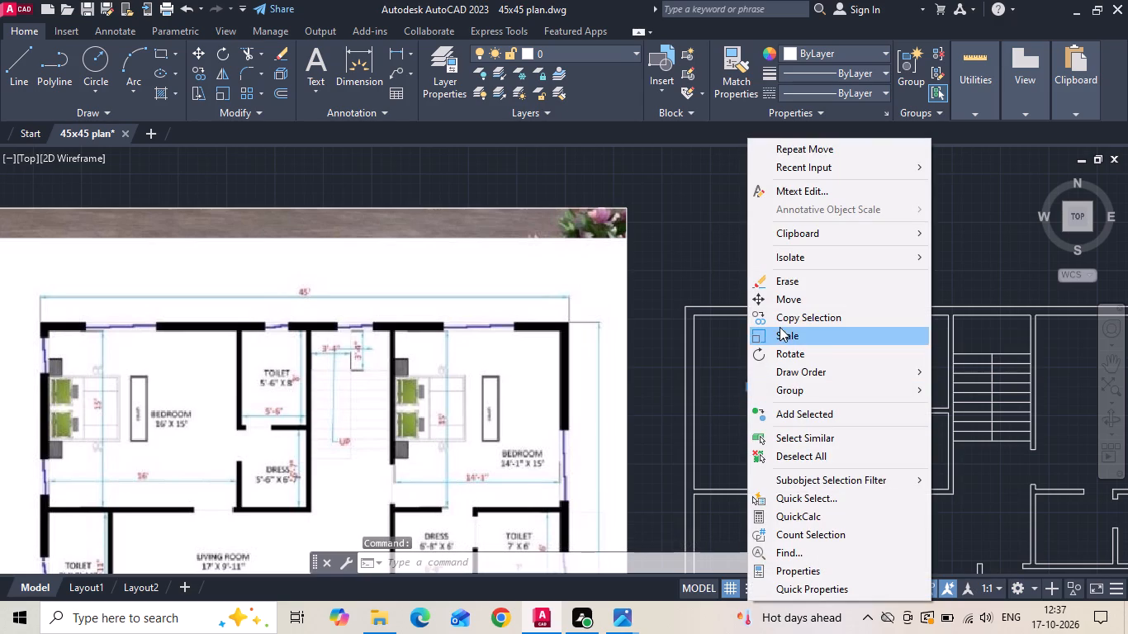
pyautogui.click(782, 318)
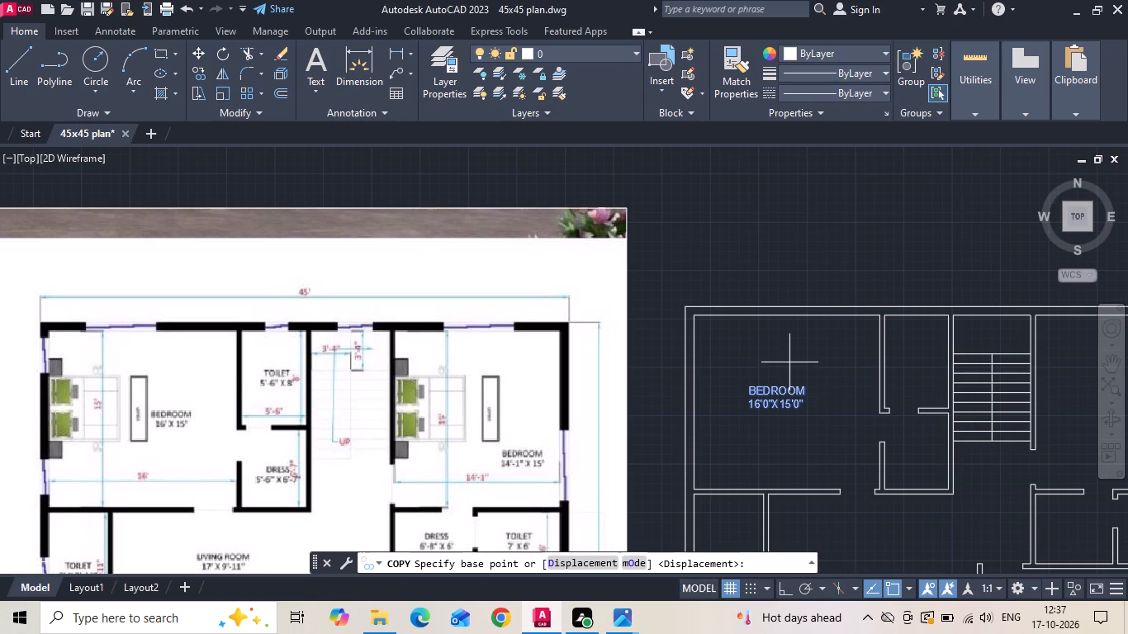
pyautogui.press('F8')
pyautogui.moveTo(775, 386); pyautogui.dragTo(789, 389)
pyautogui.moveTo(832, 402); pyautogui.dragTo(613, 343, button='middle')
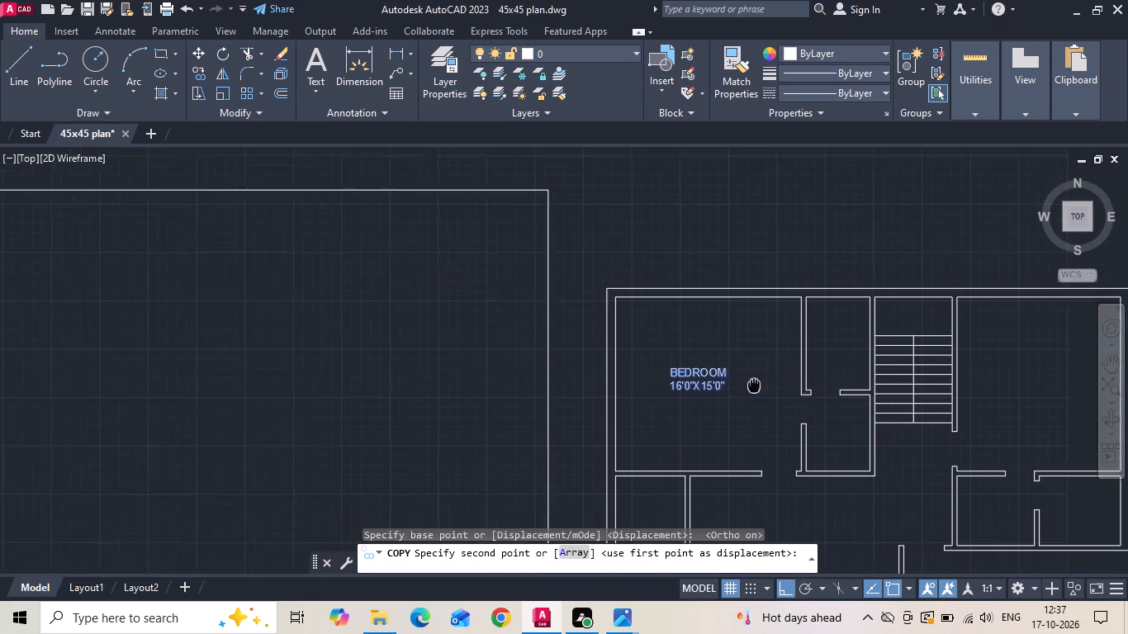
pyautogui.moveTo(613, 343); pyautogui.dragTo(502, 334, button='middle')
pyautogui.click(761, 324)
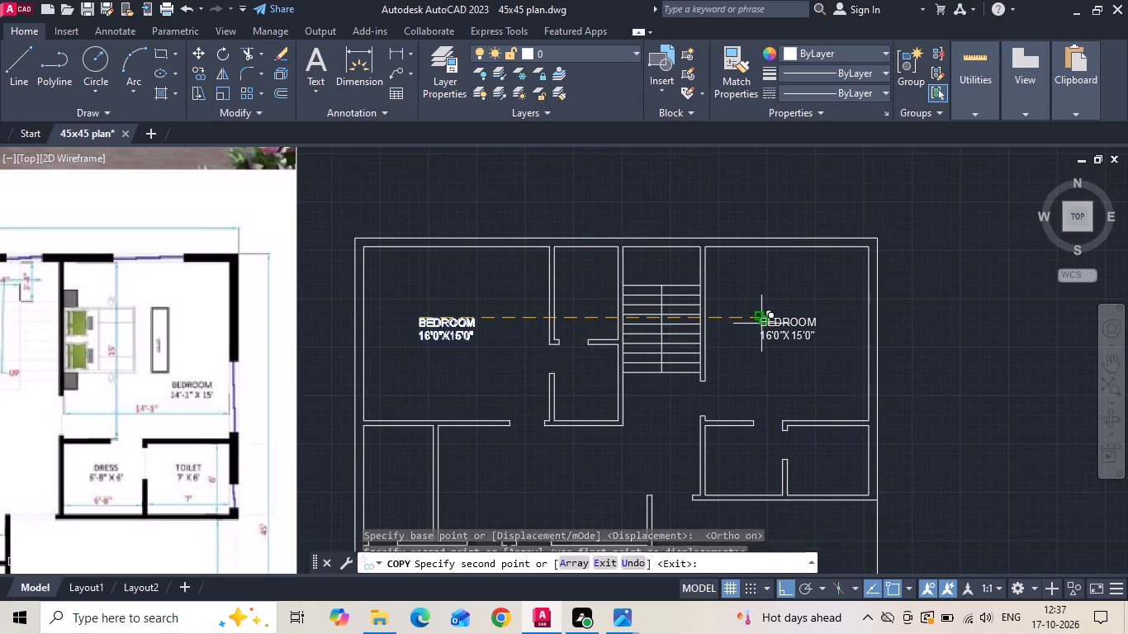
pyautogui.press('Escape')
# Change the dimensions in the upper-right bedroom's label to 14'1"X15'0".
pyautogui.scroll(2, 778, 338)
pyautogui.doubleClick(775, 336)
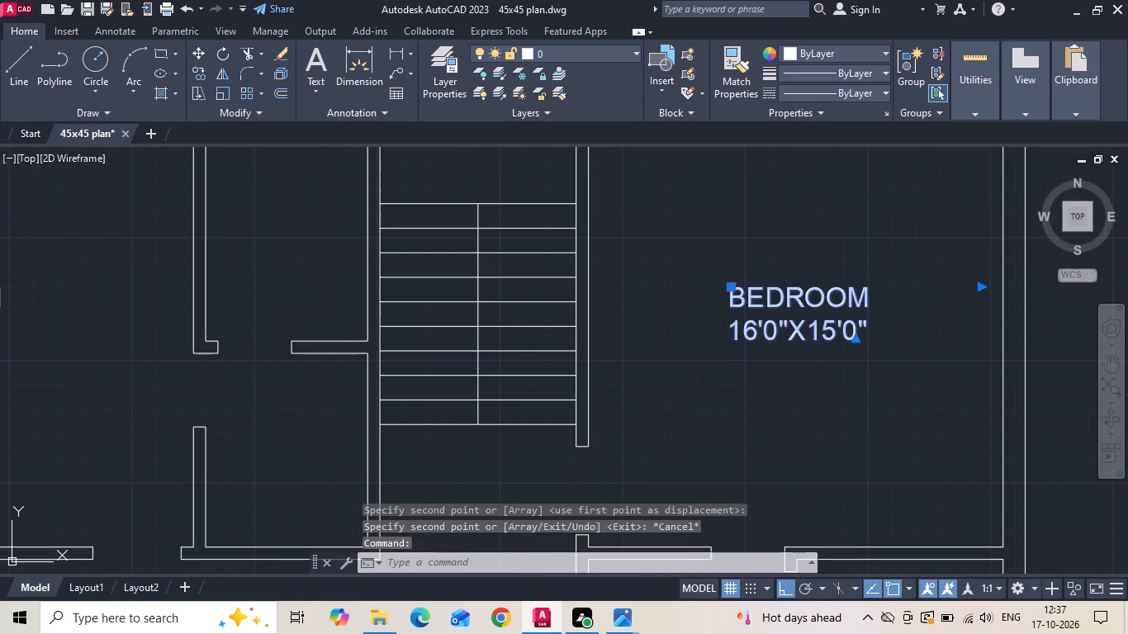
pyautogui.press('BackSpace')
pyautogui.press('1')
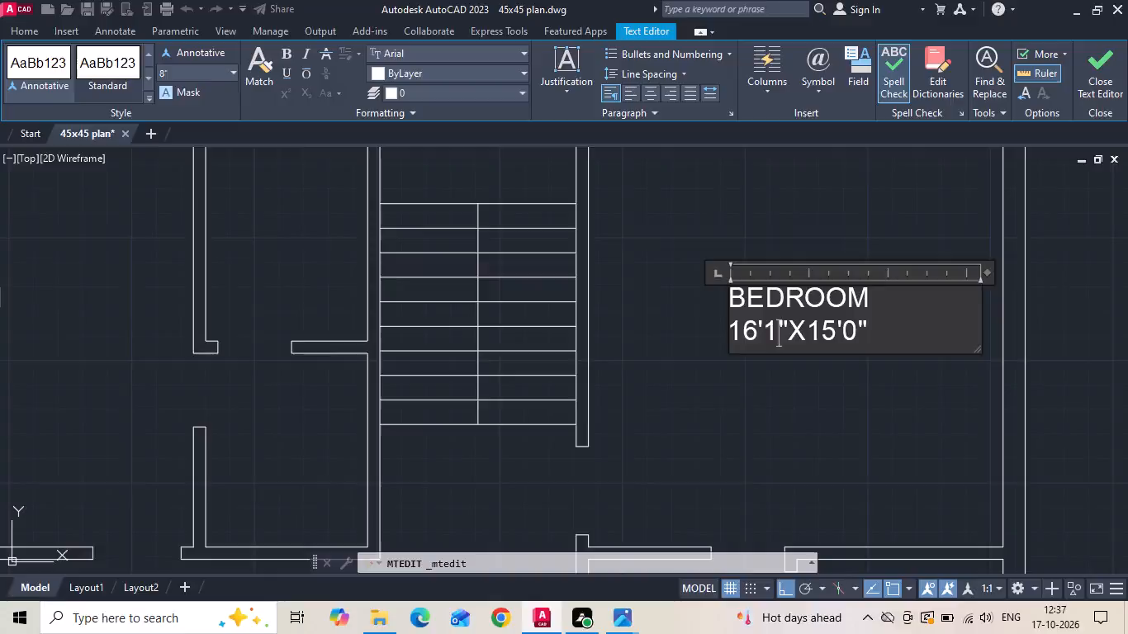
pyautogui.click(756, 324)
pyautogui.press('BackSpace')
pyautogui.press('4')
pyautogui.click(720, 414)
# Copy the upper-right bedroom's label straight down into the sit-out, about 25'-6" below.
pyautogui.scroll(-1, 770, 331)
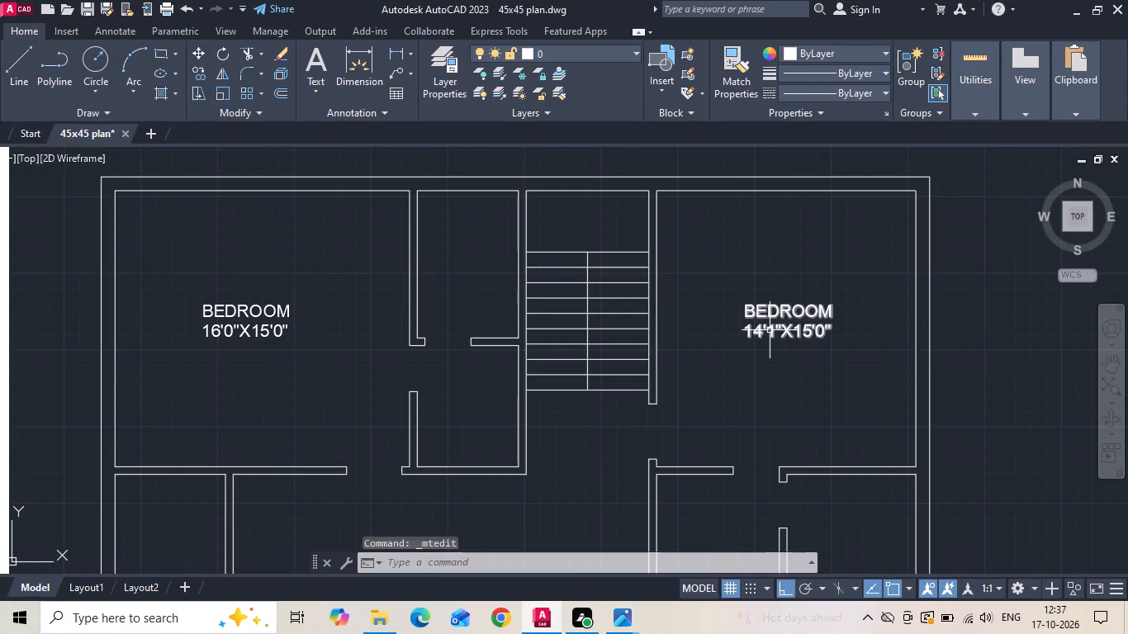
pyautogui.click(770, 329)
pyautogui.rightClick(770, 329)
pyautogui.click(784, 324)
pyautogui.scroll(-2, 784, 324)
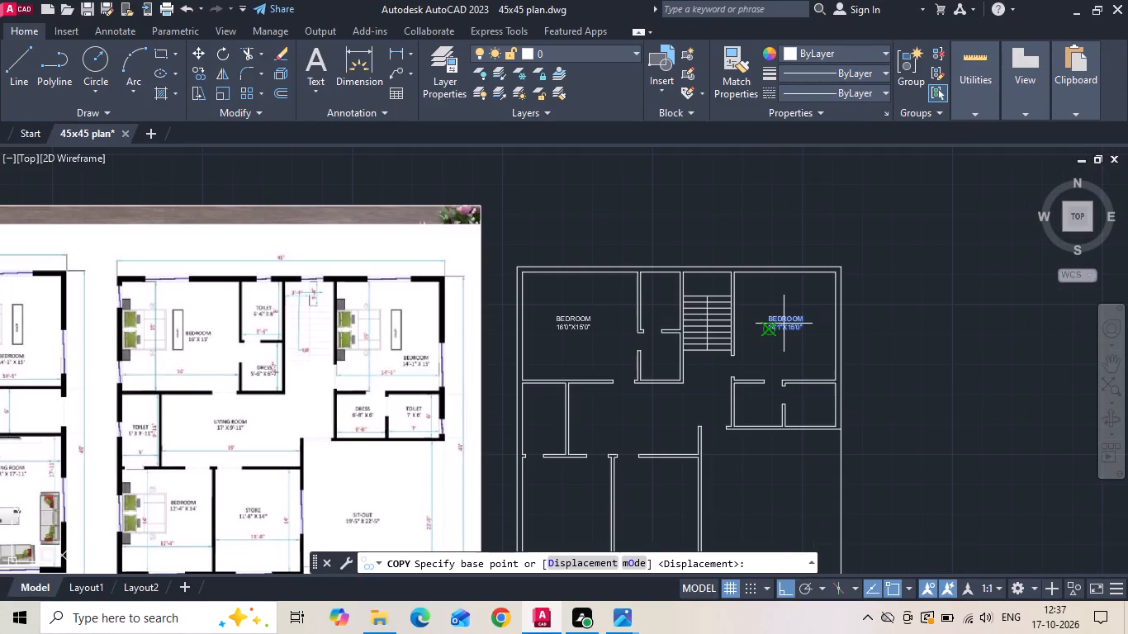
pyautogui.moveTo(784, 323); pyautogui.dragTo(780, 343)
pyautogui.moveTo(740, 474); pyautogui.dragTo(745, 393, button='middle')
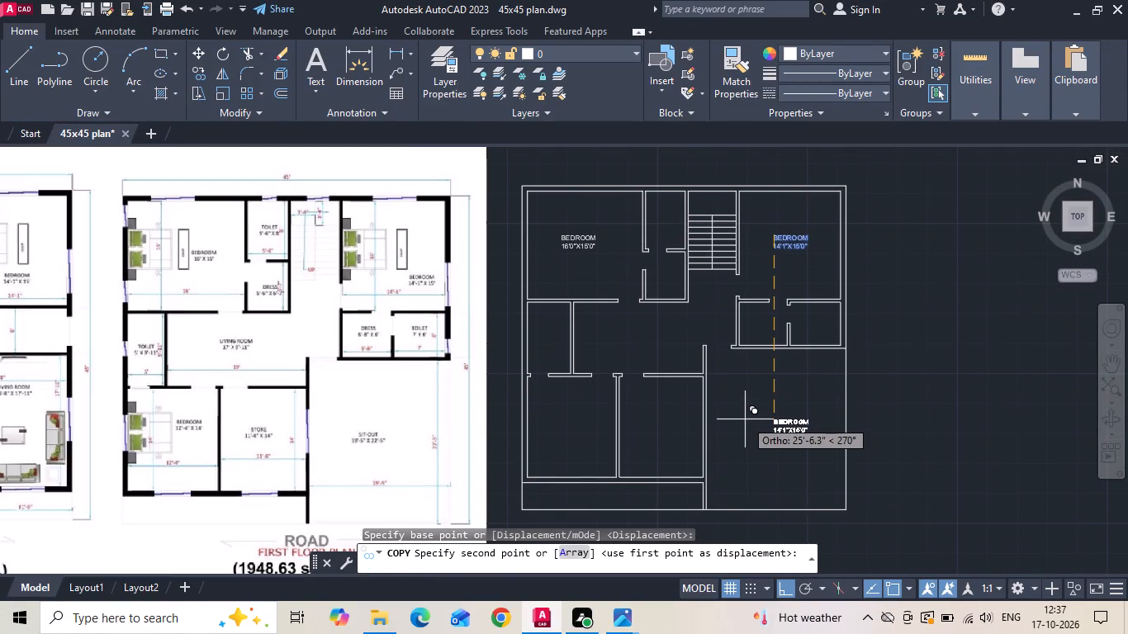
pyautogui.click(745, 419)
pyautogui.press('Escape')
# Move the copied label in the sit-out slightly to the left with Ortho on.
pyautogui.click(782, 437)
pyautogui.click(781, 417)
pyautogui.rightClick(780, 416)
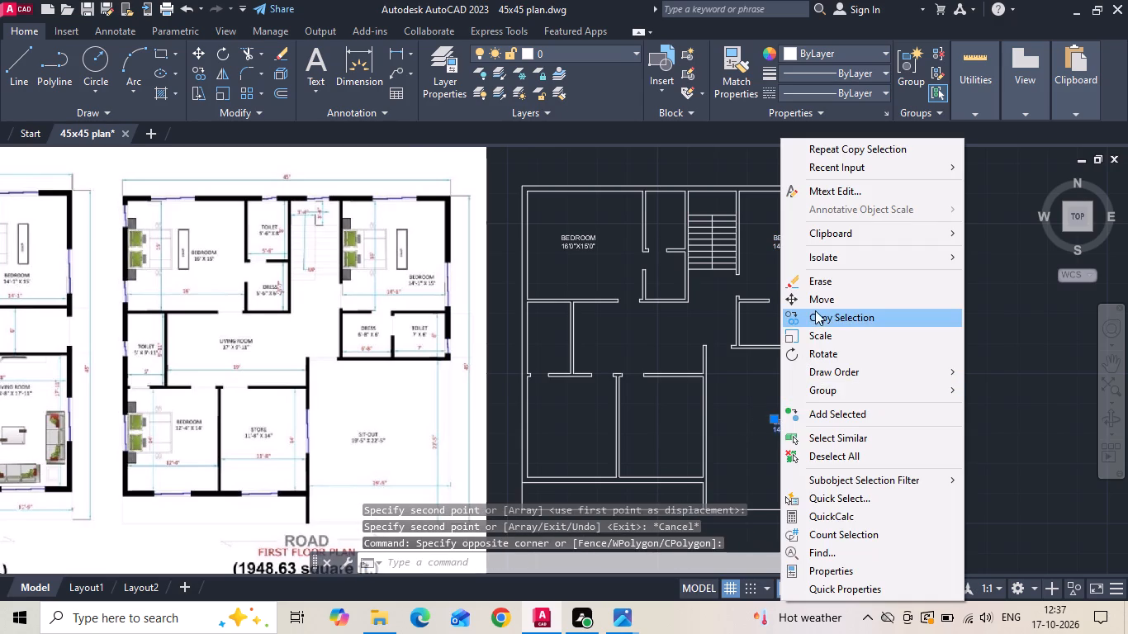
pyautogui.click(816, 305)
pyautogui.scroll(2, 808, 478)
pyautogui.click(806, 480)
pyautogui.click(783, 478)
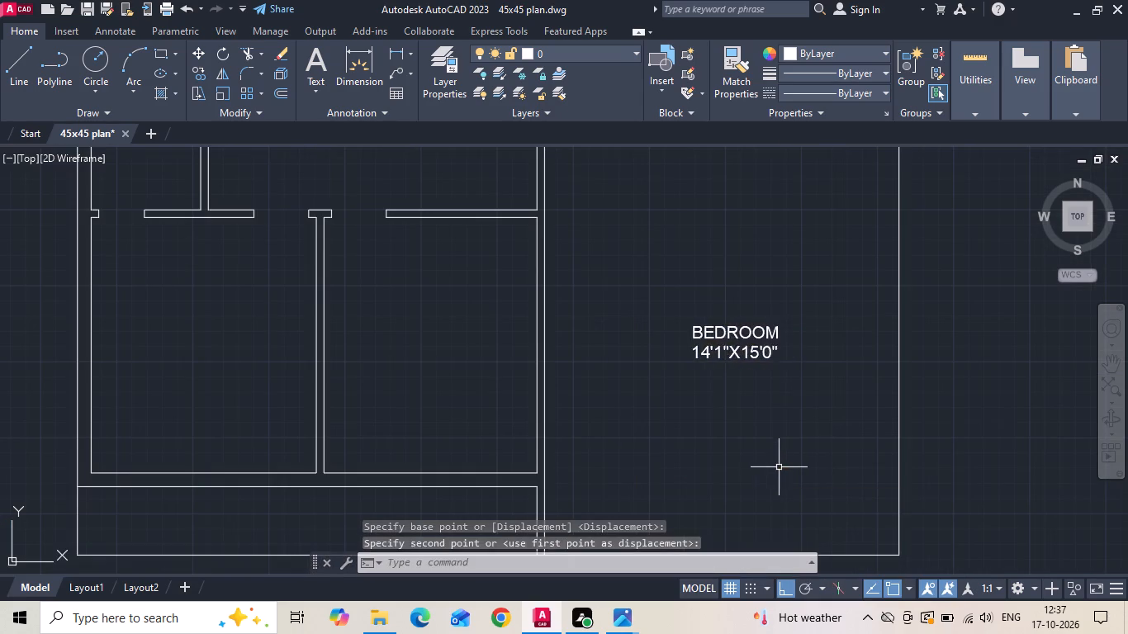
# Copy the sit-out's label horizontally into the store and into the lower-left bedroom.
pyautogui.moveTo(722, 335); pyautogui.dragTo(718, 324)
pyautogui.rightClick(703, 277)
pyautogui.click(731, 316)
pyautogui.moveTo(727, 382); pyautogui.dragTo(704, 381)
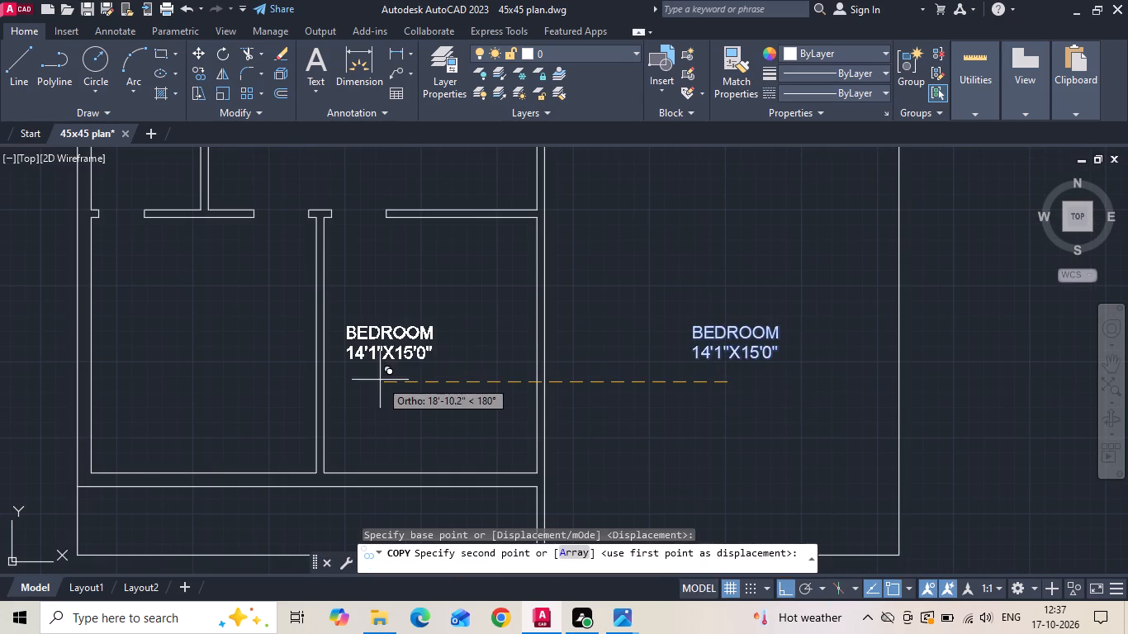
pyautogui.click(424, 369)
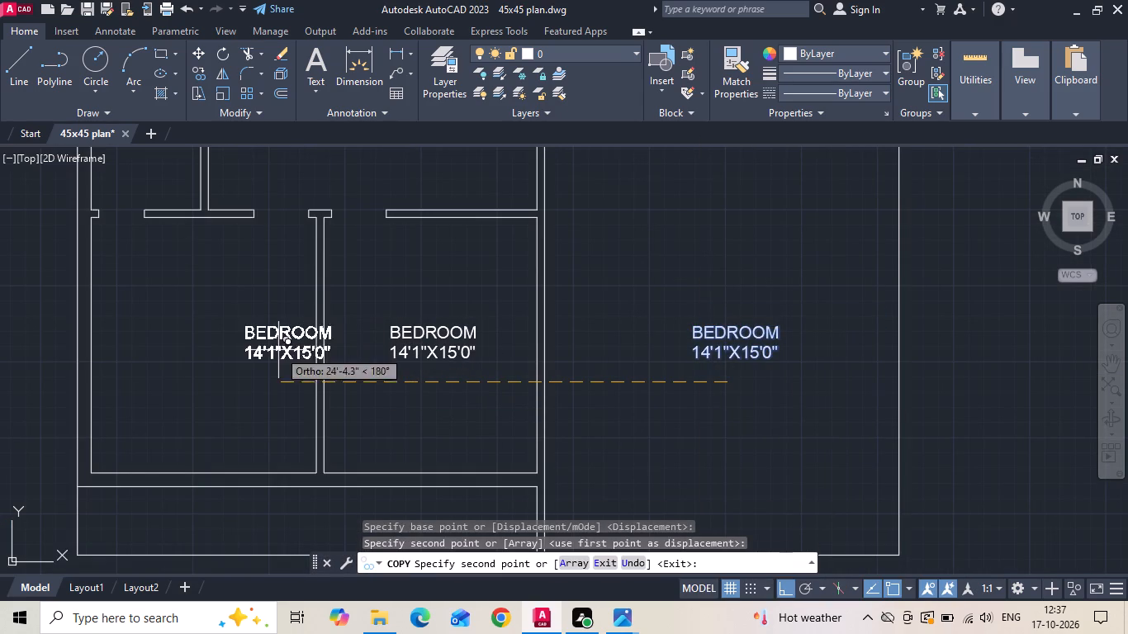
pyautogui.click(192, 350)
pyautogui.press('Escape')
# Change the dimensions in the lower-left bedroom's label to 12'4"X14'0".
pyautogui.moveTo(211, 349); pyautogui.dragTo(786, 357, button='middle')
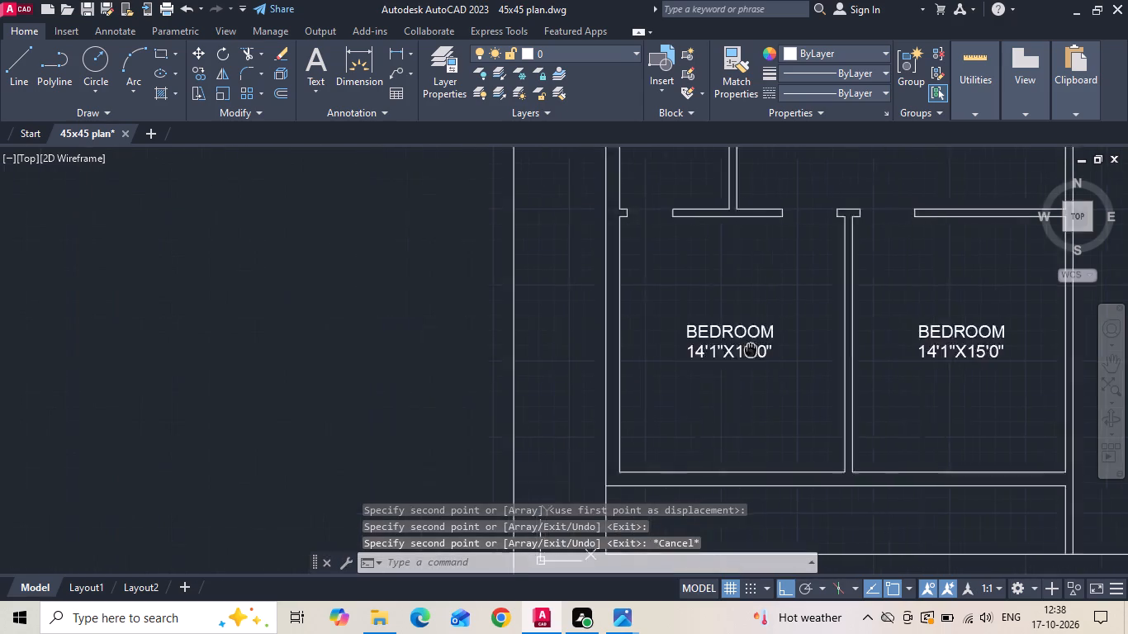
pyautogui.moveTo(786, 357); pyautogui.dragTo(936, 386, button='middle')
pyautogui.scroll(-2, 936, 386)
pyautogui.scroll(1, 637, 377)
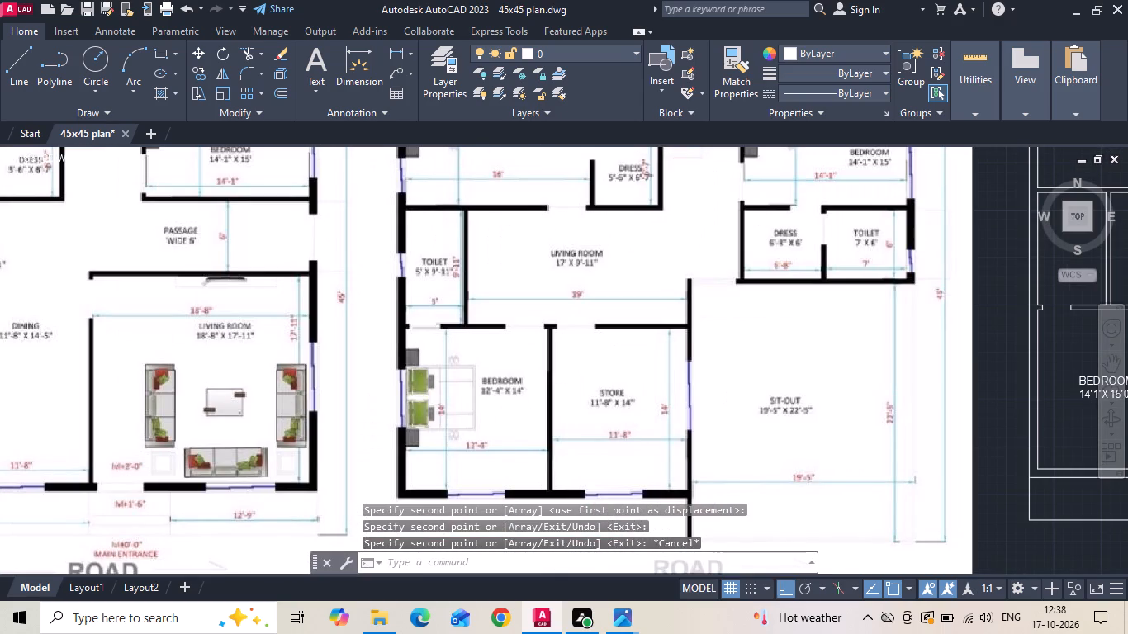
pyautogui.moveTo(805, 367); pyautogui.dragTo(417, 358, button='middle')
pyautogui.scroll(2, 761, 398)
pyautogui.scroll(2, 590, 362)
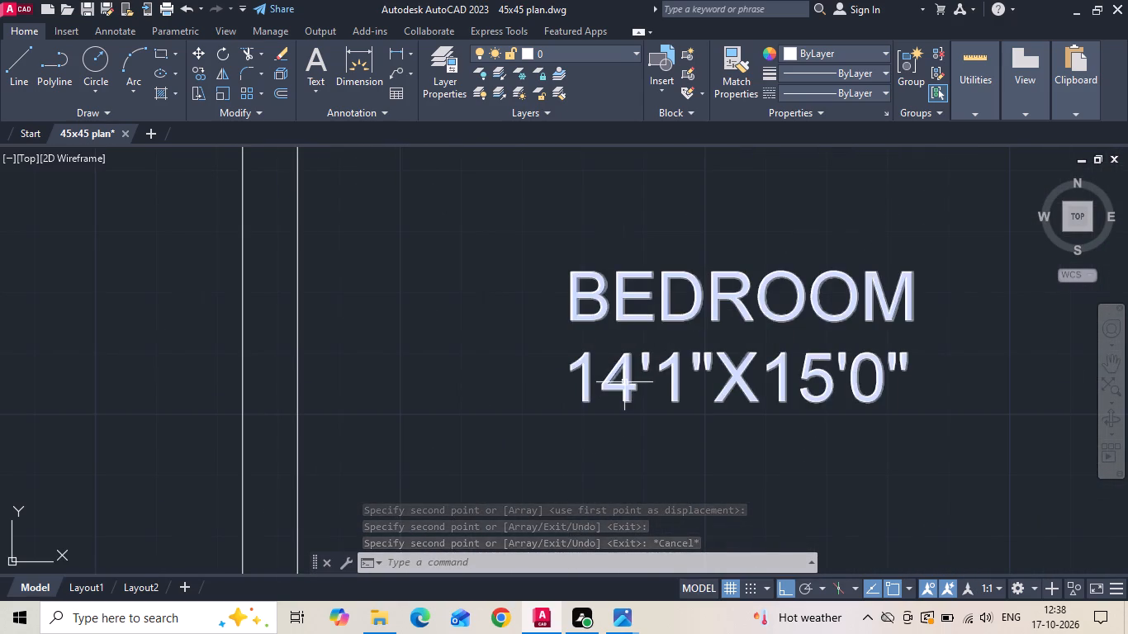
pyautogui.doubleClick(625, 383)
pyautogui.press('BackSpace')
pyautogui.press('2')
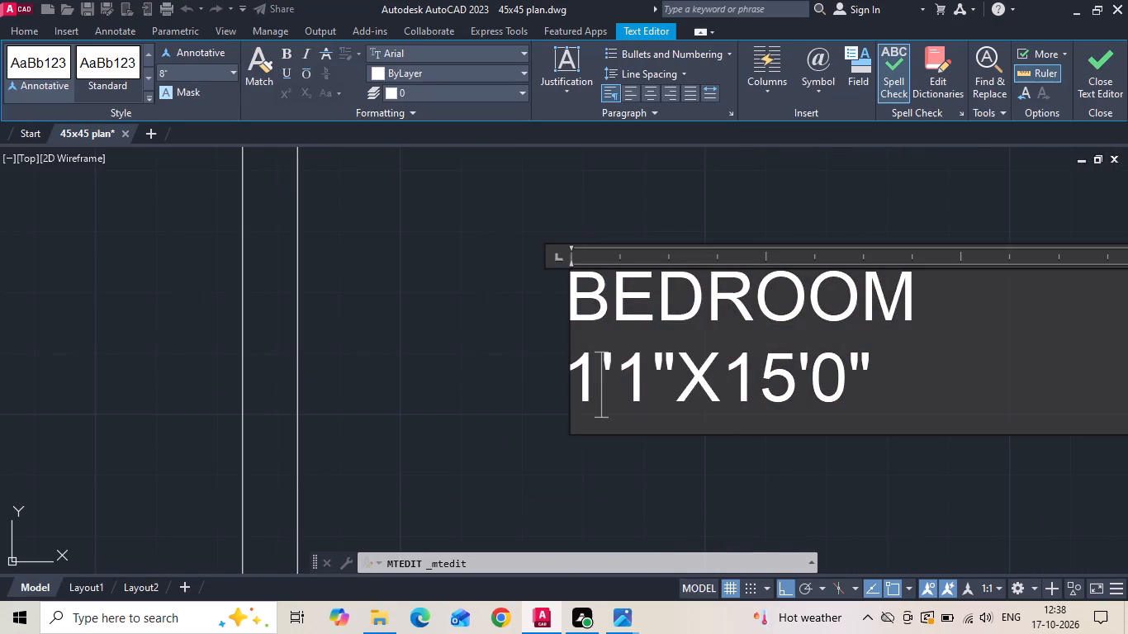
pyautogui.click(670, 384)
pyautogui.click(680, 375)
pyautogui.press('BackSpace')
pyautogui.press('4')
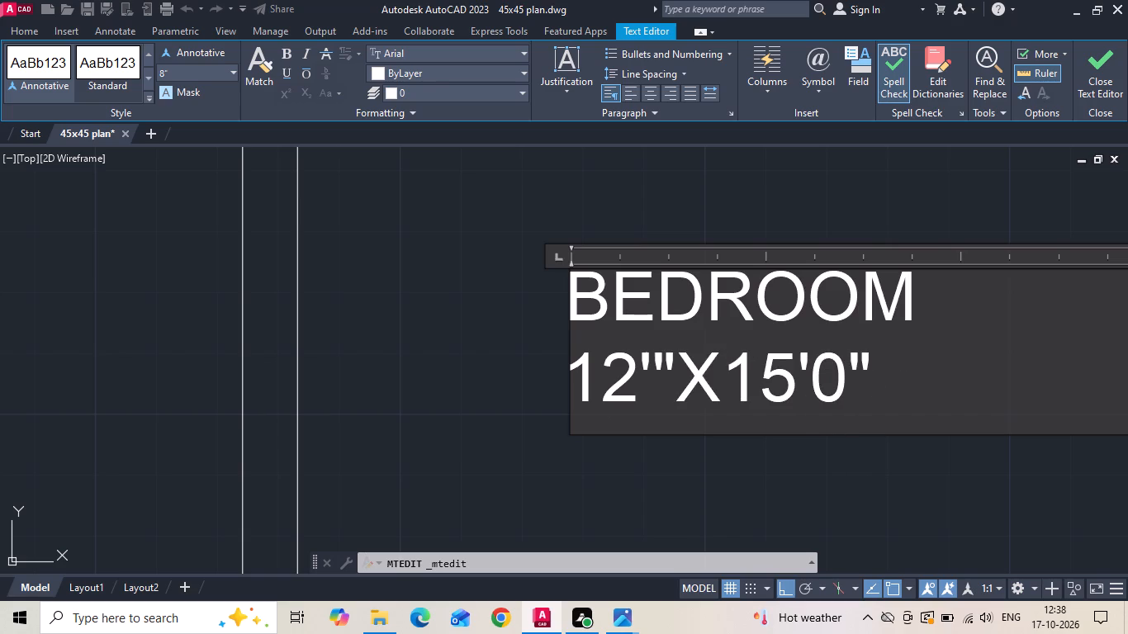
pyautogui.click(825, 395)
pyautogui.press('BackSpace')
pyautogui.press('4')
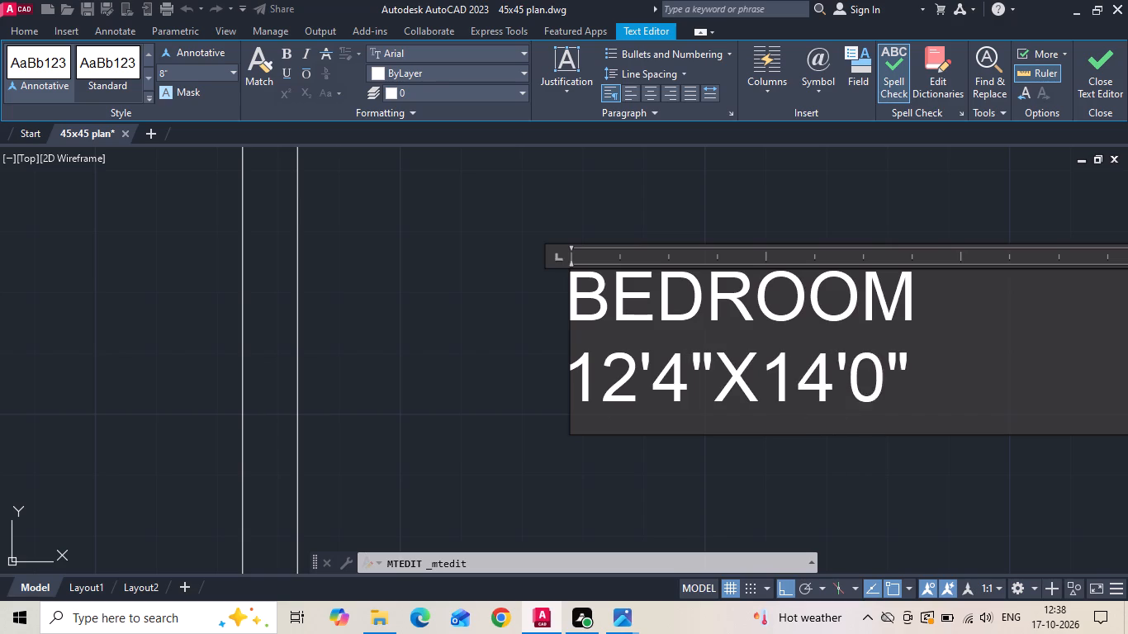
pyautogui.scroll(-2, 540, 400)
pyautogui.click(547, 314)
# Change the dimensions in the label inside the store to 11'8"X14'0".
pyautogui.scroll(-3, 674, 302)
pyautogui.scroll(2, 471, 354)
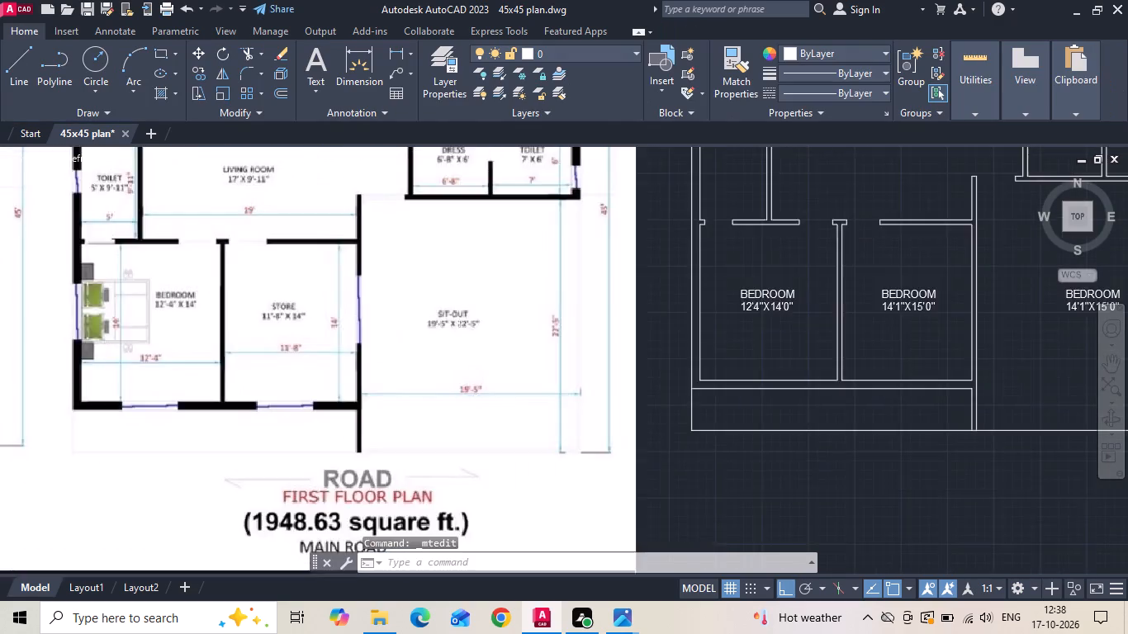
pyautogui.scroll(-2, 390, 376)
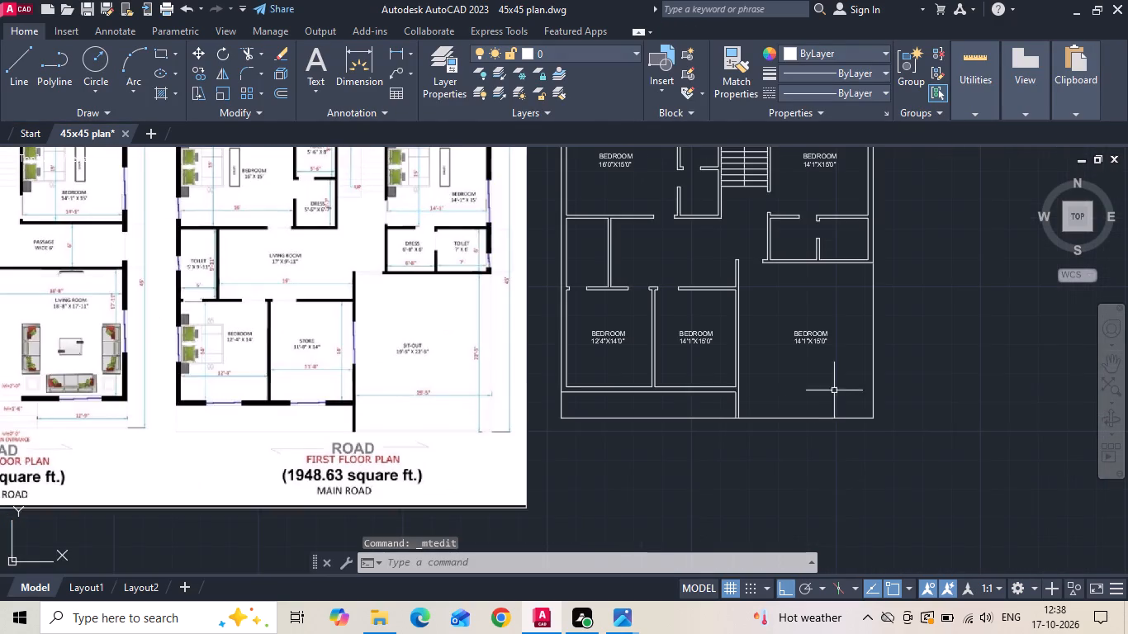
pyautogui.scroll(2, 671, 329)
pyautogui.scroll(2, 736, 351)
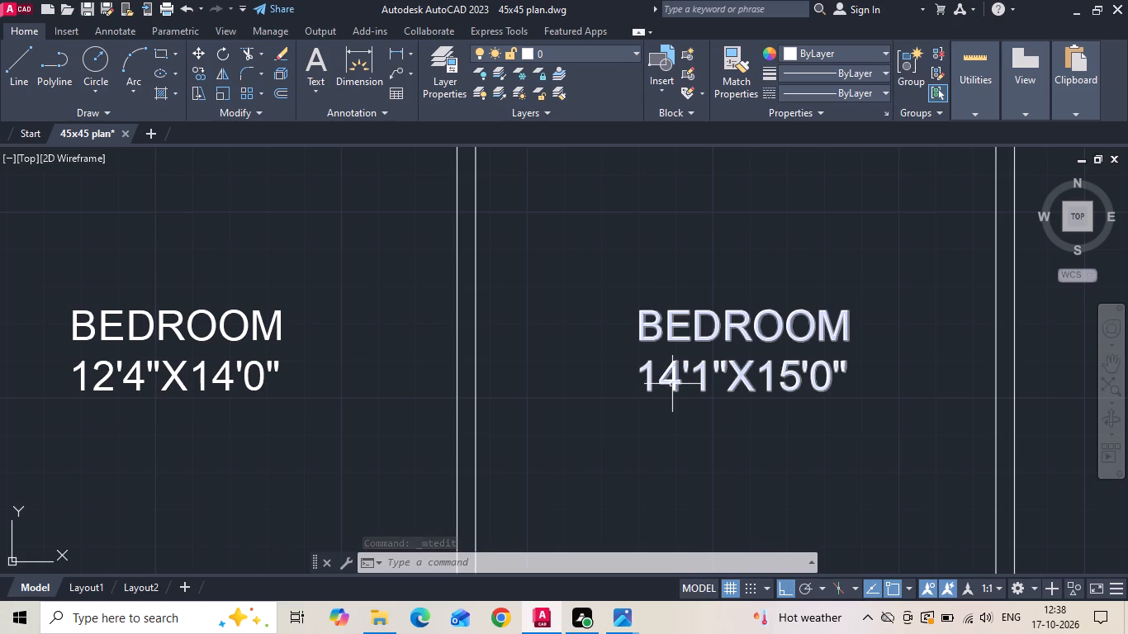
pyautogui.doubleClick(672, 384)
pyautogui.press('BackSpace')
pyautogui.press('1')
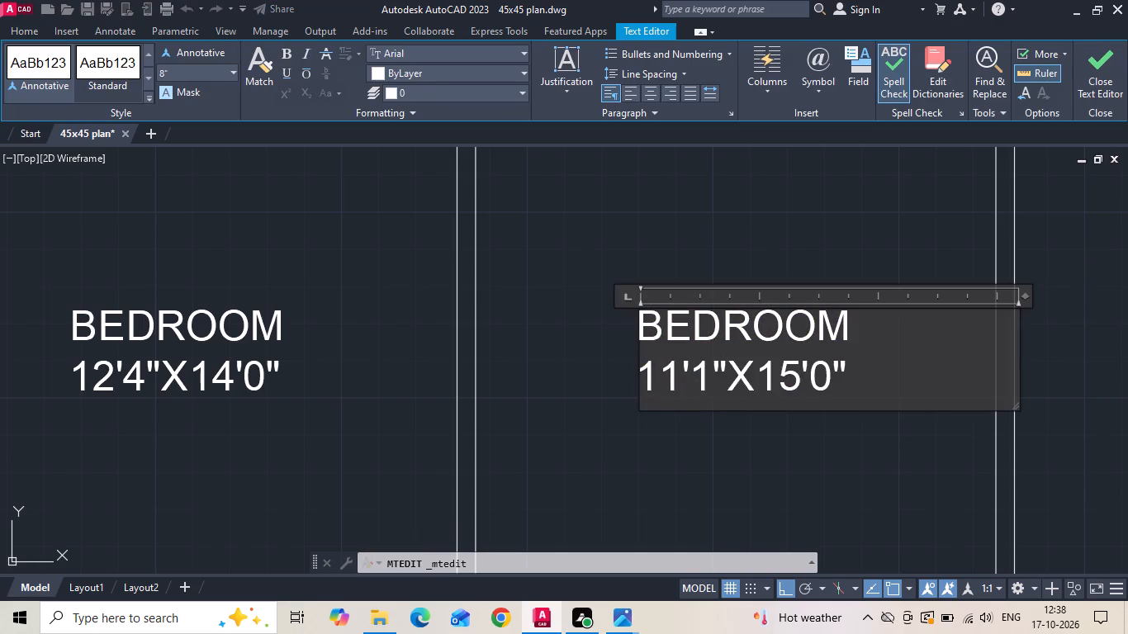
pyautogui.click(707, 380)
pyautogui.press('BackSpace')
pyautogui.press('8')
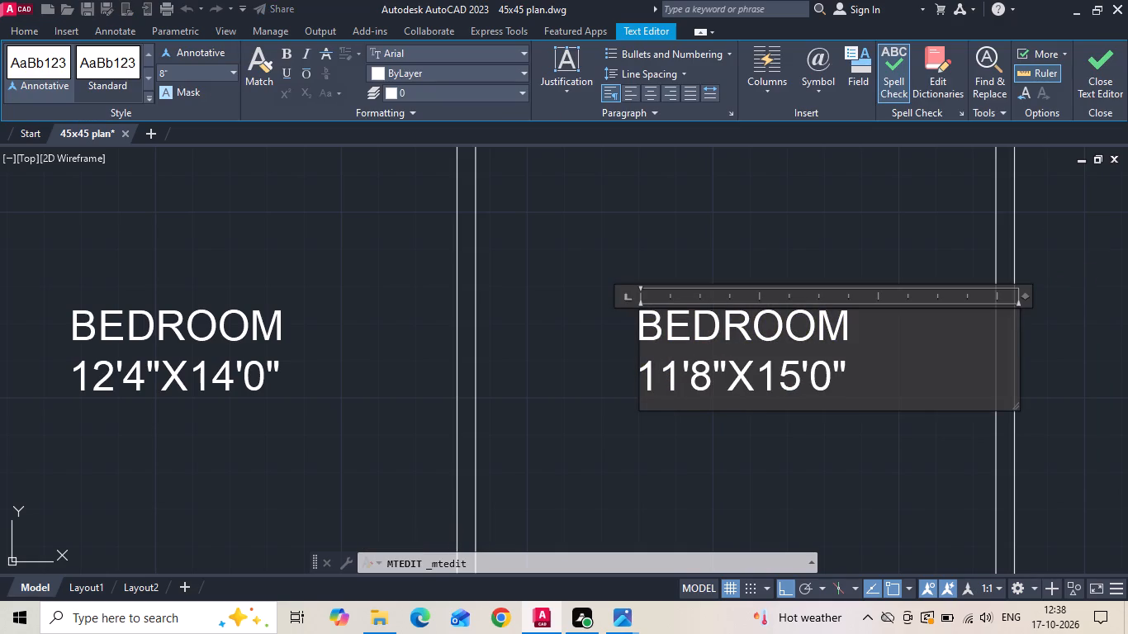
pyautogui.click(803, 378)
pyautogui.press('BackSpace')
pyautogui.press('4')
# Replace the room name in the store's label with STORE, indented by two spaces to centre it above the dimensions.
pyautogui.moveTo(855, 328); pyautogui.dragTo(672, 297)
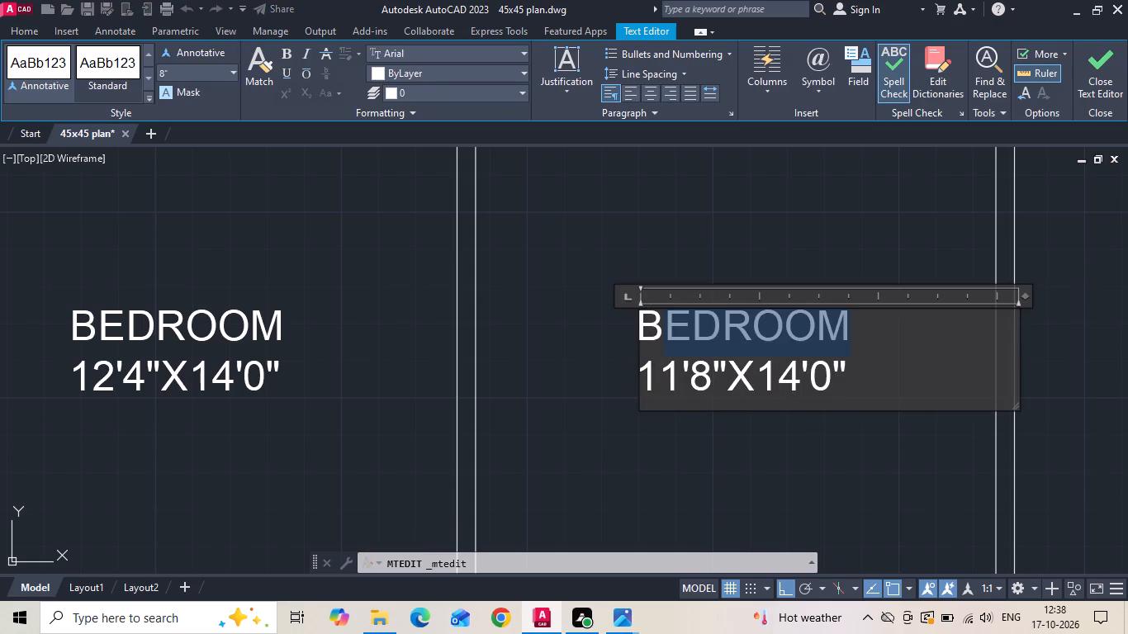
pyautogui.moveTo(672, 297); pyautogui.dragTo(671, 297)
pyautogui.press('BackSpace')
pyautogui.press('BackSpace')
pyautogui.write('STORE')
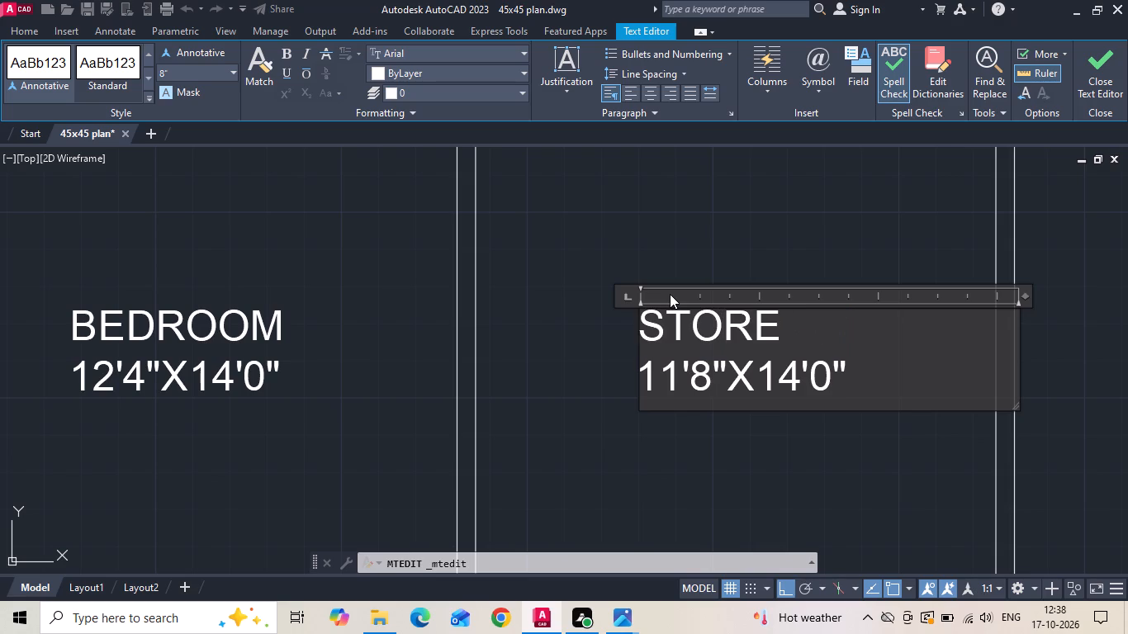
pyautogui.click(642, 327)
pyautogui.press('space')
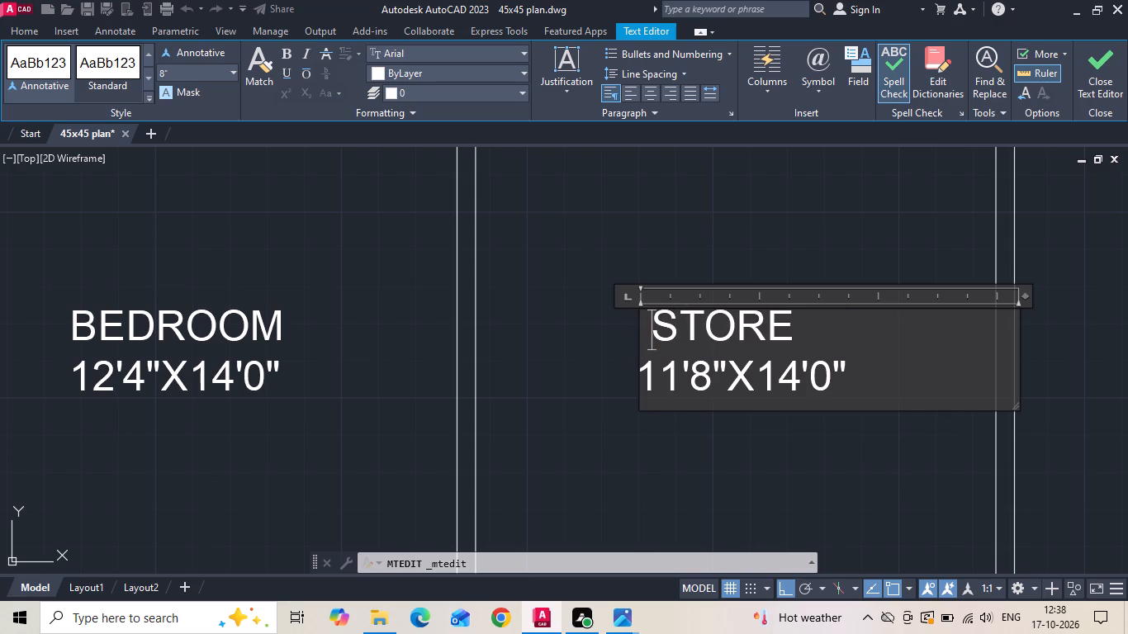
pyautogui.press('space')
pyautogui.click(671, 445)
# Change the dimensions in the sit-out's label to 19'5"X22'5".
pyautogui.scroll(-3, 791, 386)
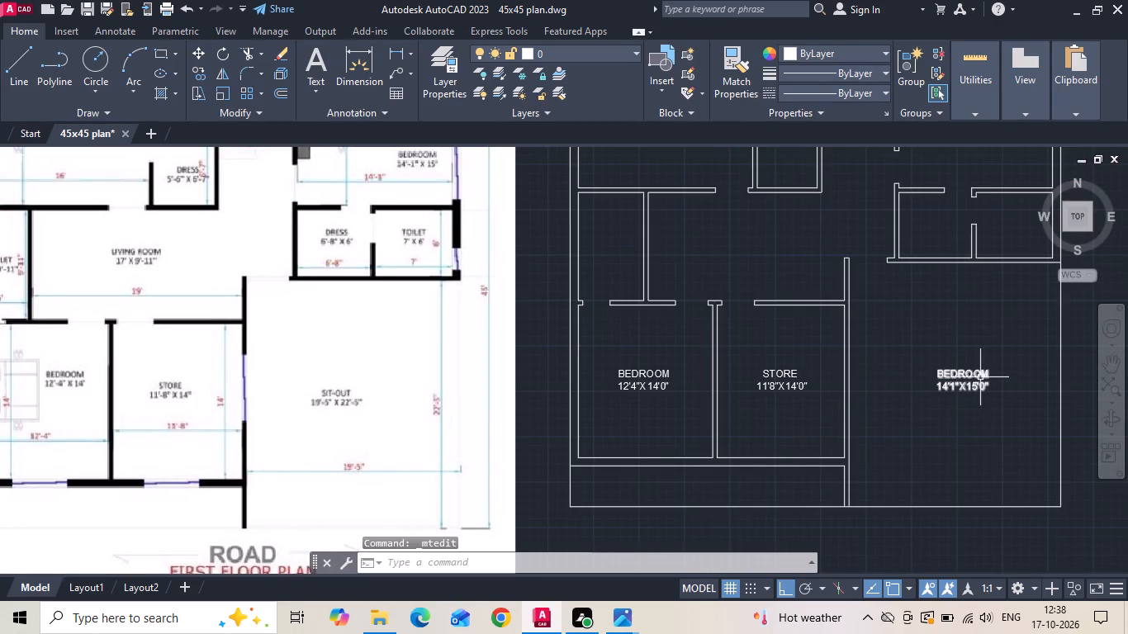
pyautogui.moveTo(975, 397); pyautogui.dragTo(779, 392, button='middle')
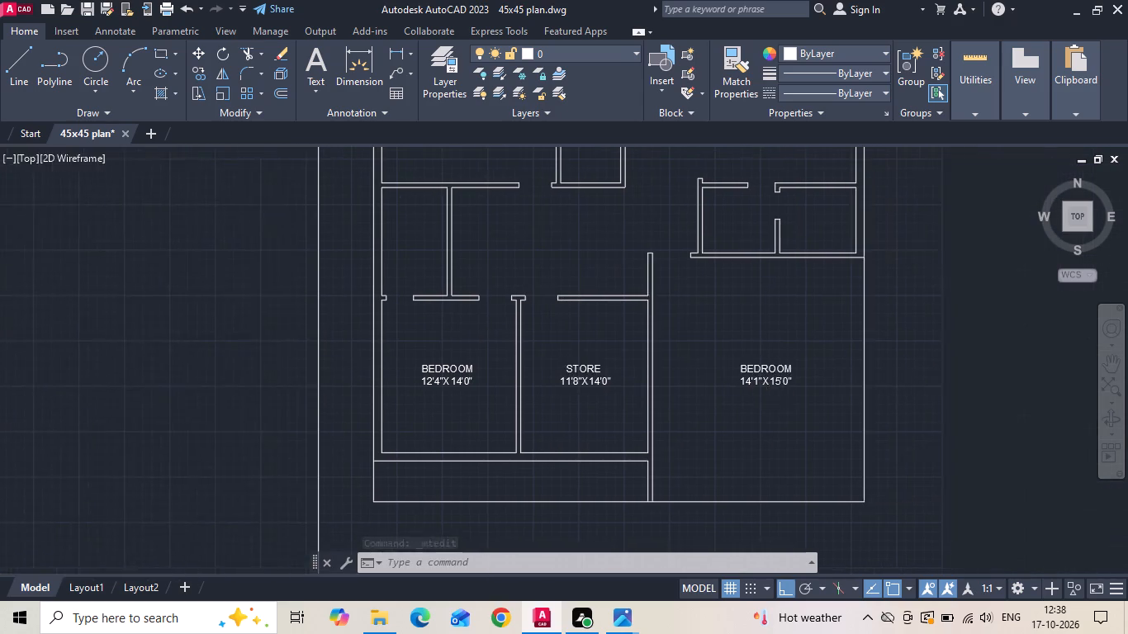
pyautogui.moveTo(779, 392); pyautogui.dragTo(777, 392, button='middle')
pyautogui.doubleClick(776, 384)
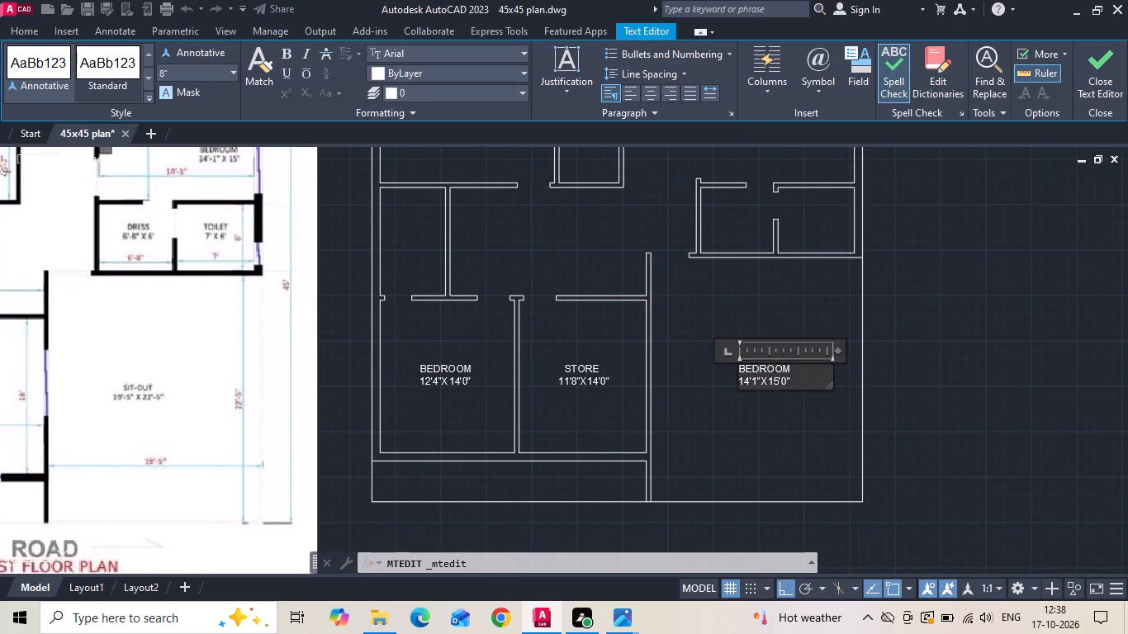
pyautogui.scroll(4, 776, 384)
pyautogui.click(775, 380)
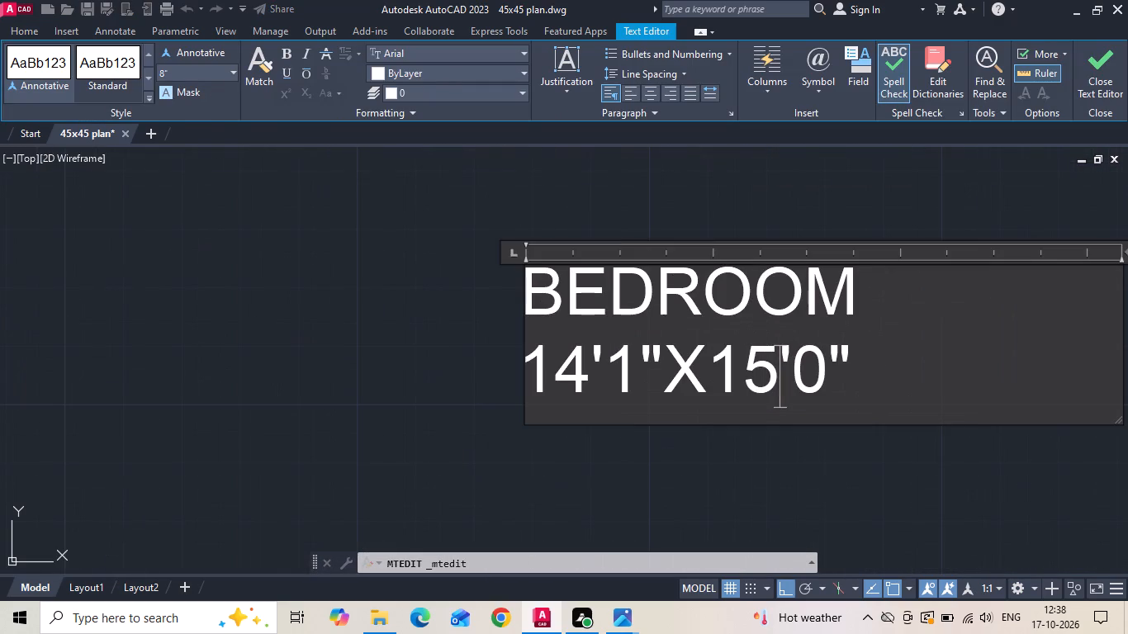
pyautogui.press('BackSpace')
pyautogui.press('2')
pyautogui.click(818, 371)
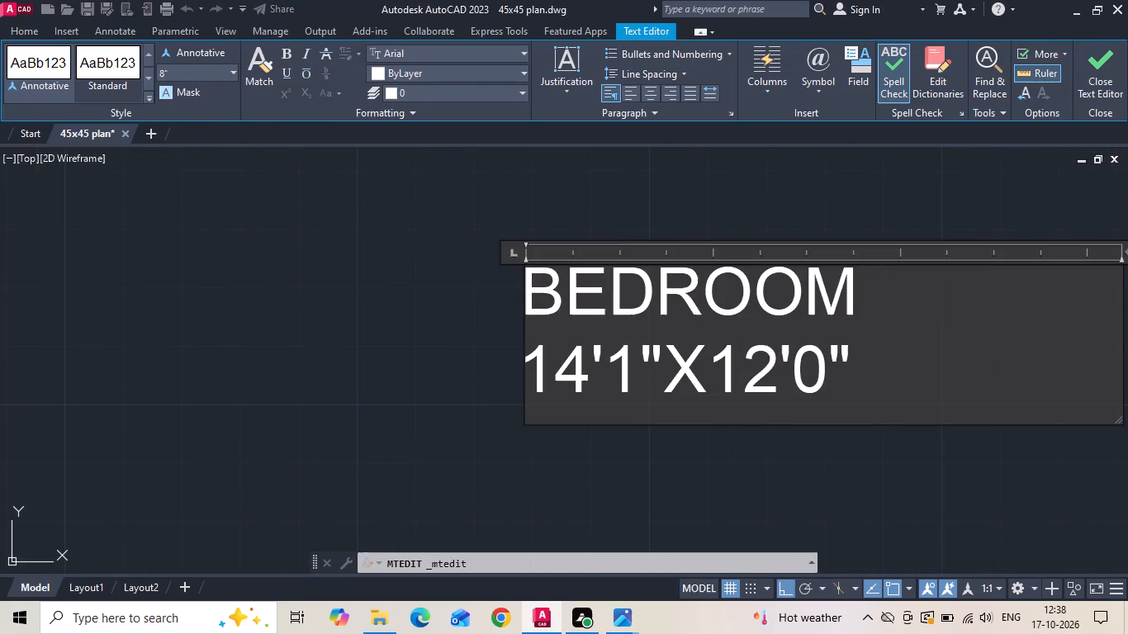
pyautogui.click(734, 366)
pyautogui.press('BackSpace')
pyautogui.press('2')
pyautogui.click(817, 378)
pyautogui.press('BackSpace')
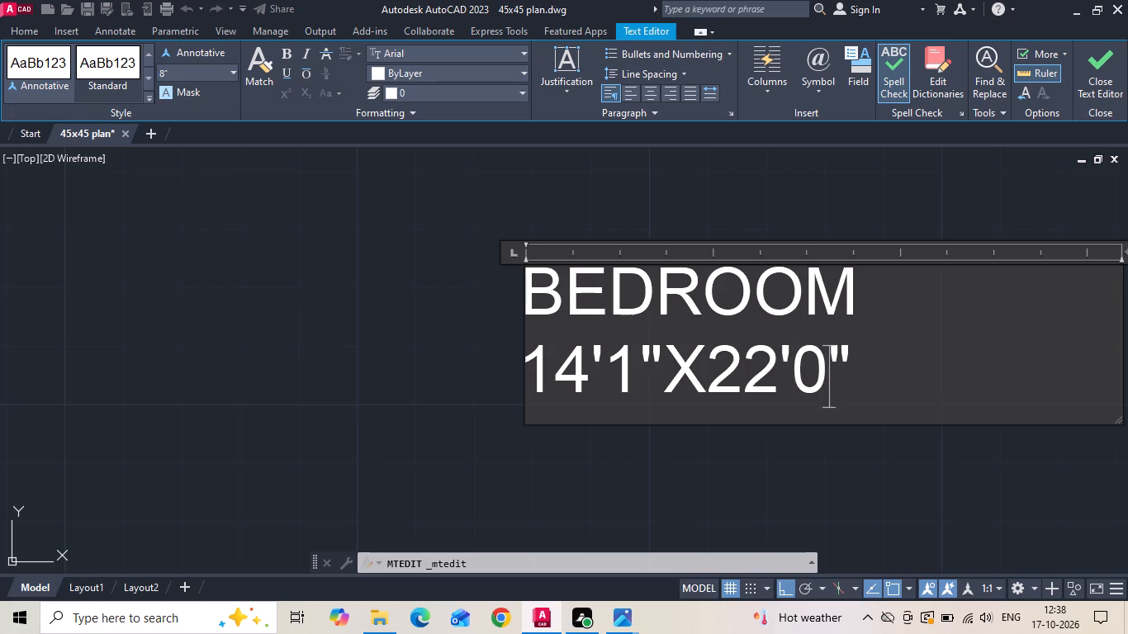
pyautogui.press('5')
pyautogui.scroll(-4, 818, 390)
pyautogui.scroll(4, 803, 395)
pyautogui.click(708, 363)
pyautogui.press('BackSpace')
pyautogui.press('5')
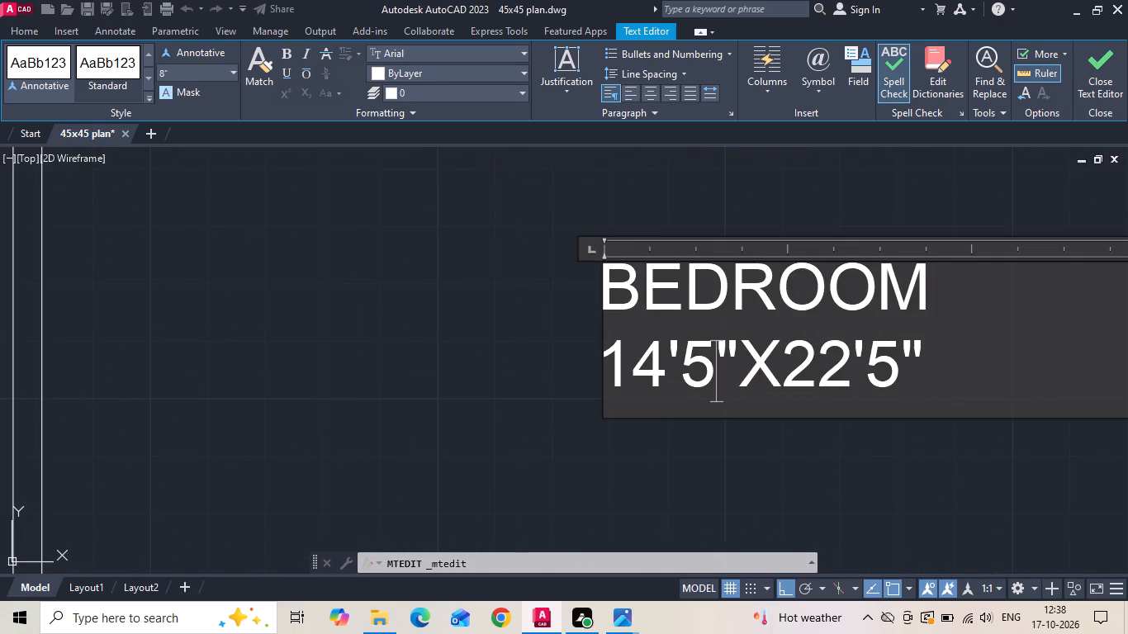
pyautogui.click(667, 371)
pyautogui.press('BackSpace')
pyautogui.press('9')
# Replace the room name in the sit-out's label with SITOUT, indented by two spaces to centre it above the dimensions.
pyautogui.moveTo(944, 299); pyautogui.dragTo(615, 346)
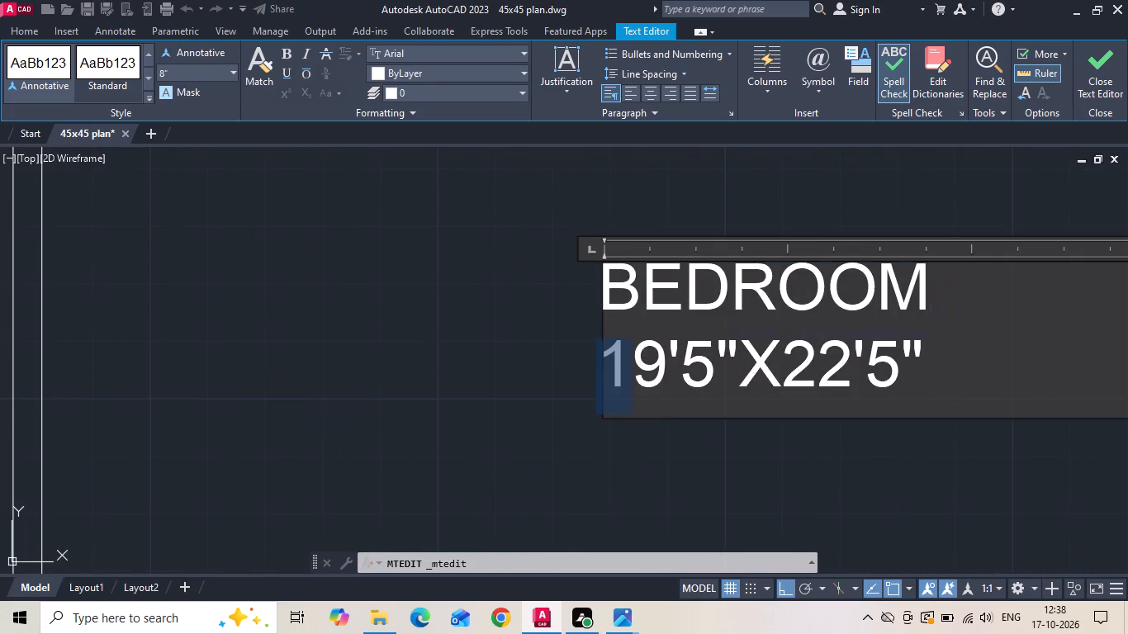
pyautogui.moveTo(615, 346); pyautogui.dragTo(612, 346)
pyautogui.press('BackSpace')
pyautogui.press('BackSpace')
pyautogui.press('BackSpace')
pyautogui.press('BackSpace')
pyautogui.press('BackSpace')
pyautogui.press('BackSpace')
pyautogui.press('BackSpace')
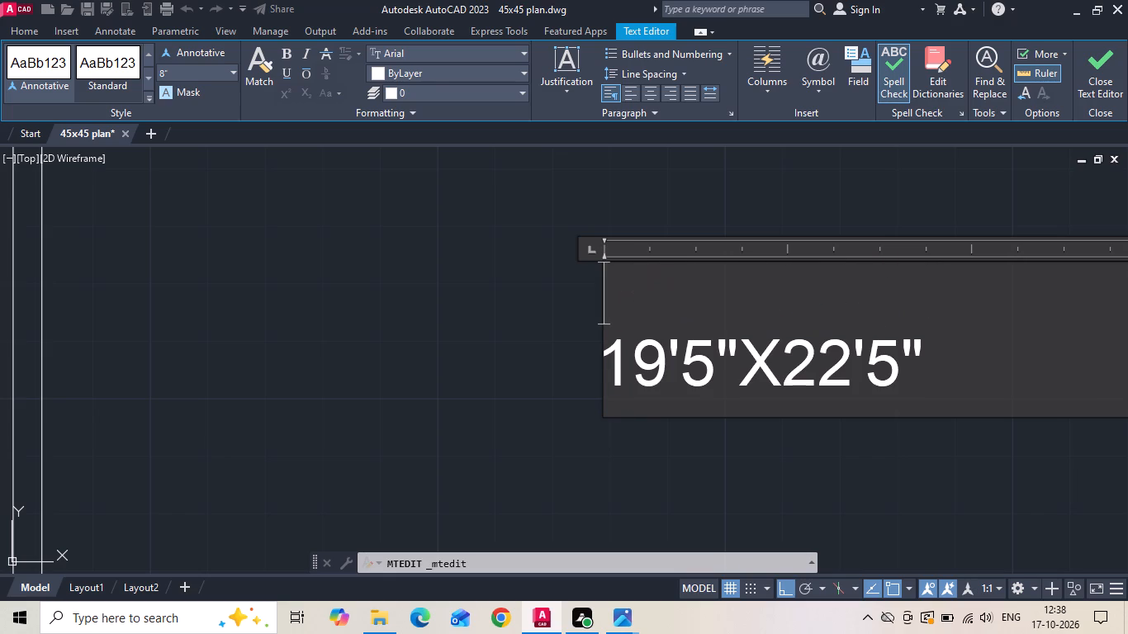
pyautogui.write('SITOUT')
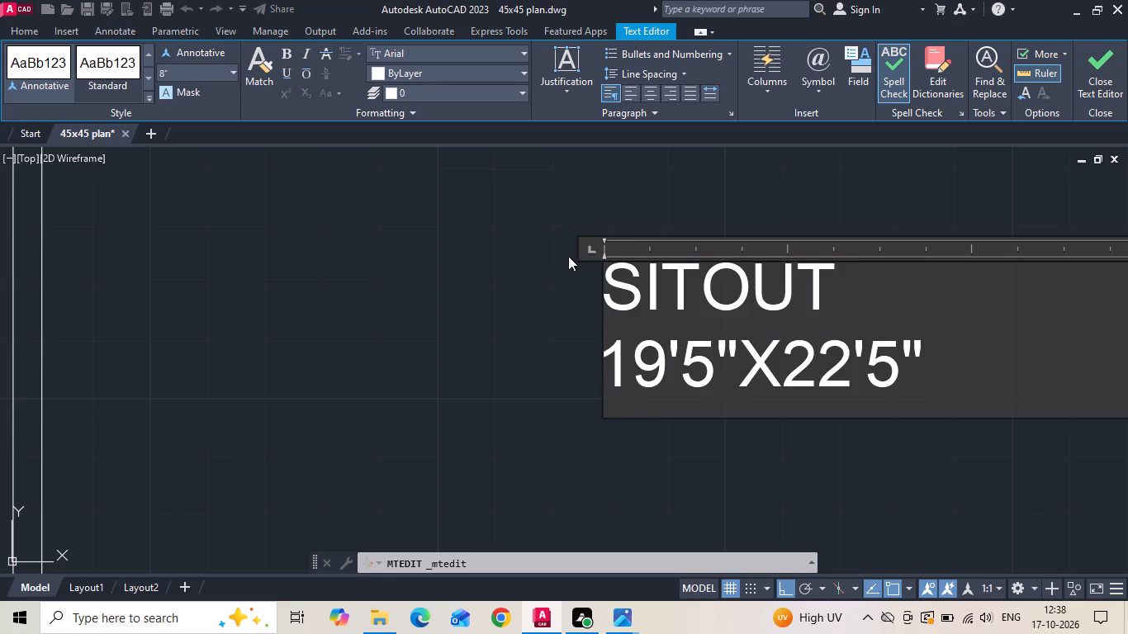
pyautogui.click(605, 291)
pyautogui.press('space')
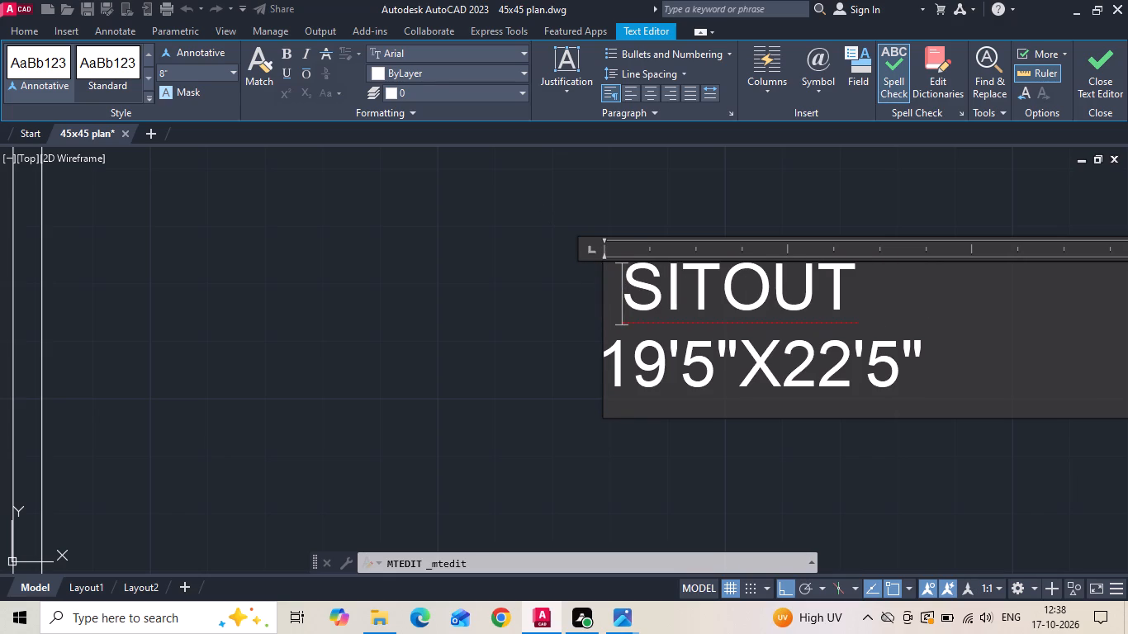
pyautogui.press('space')
pyautogui.click(565, 352)
# Copy the SITOUT label with Ortho off into the dress room below the upper-right bedroom.
pyautogui.scroll(-4, 661, 369)
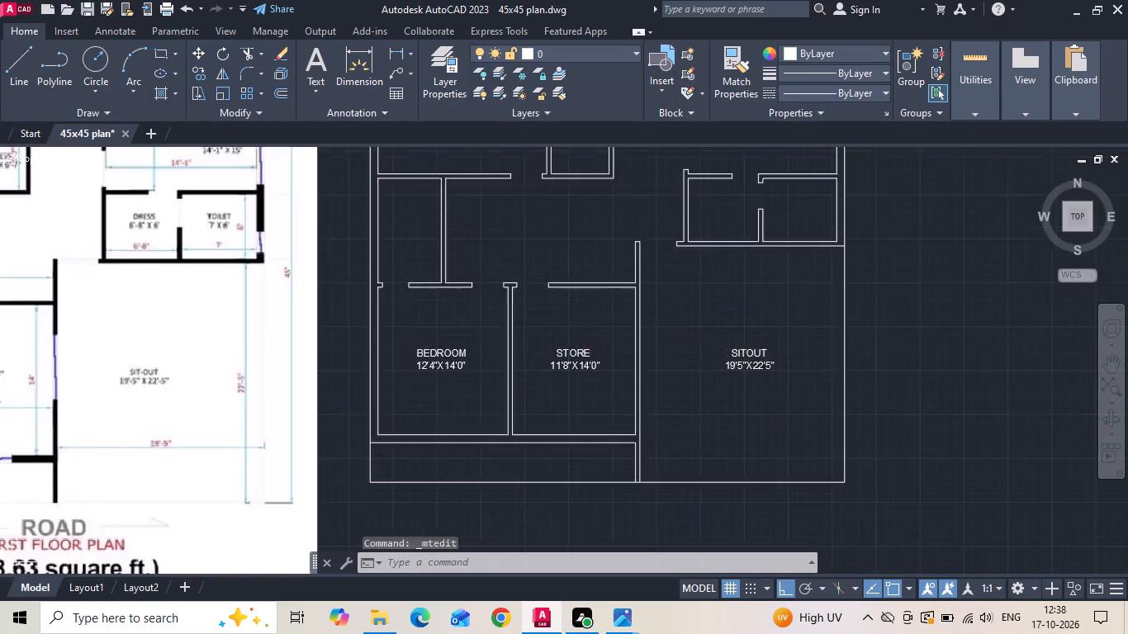
pyautogui.scroll(-1, 810, 380)
pyautogui.scroll(1, 727, 395)
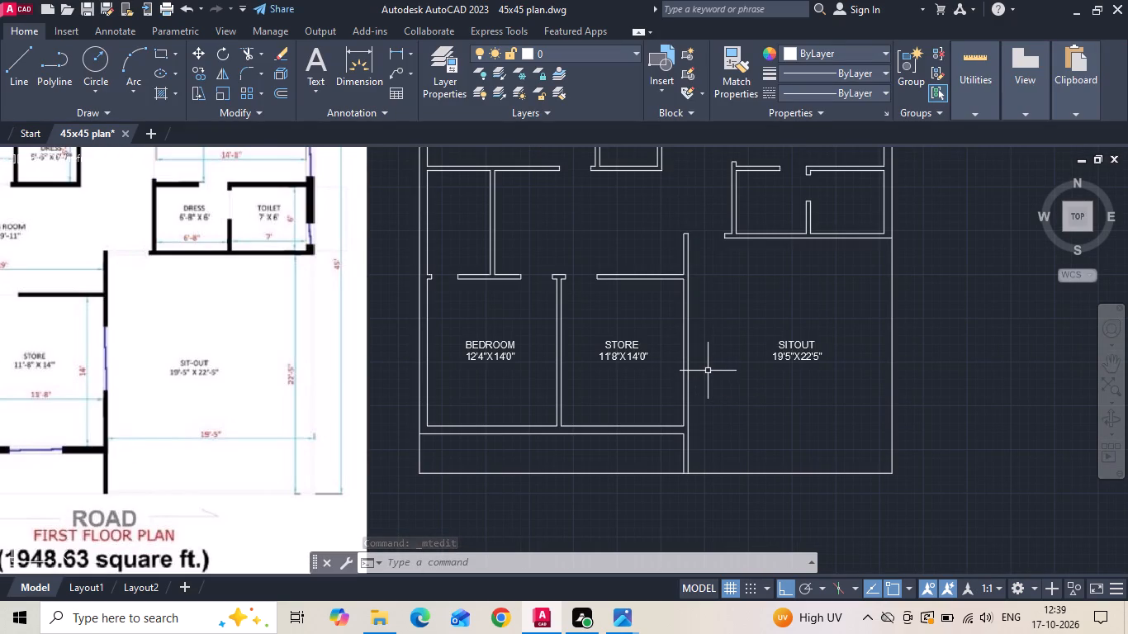
pyautogui.click(809, 352)
pyautogui.rightClick(809, 352)
pyautogui.click(832, 321)
pyautogui.click(805, 361)
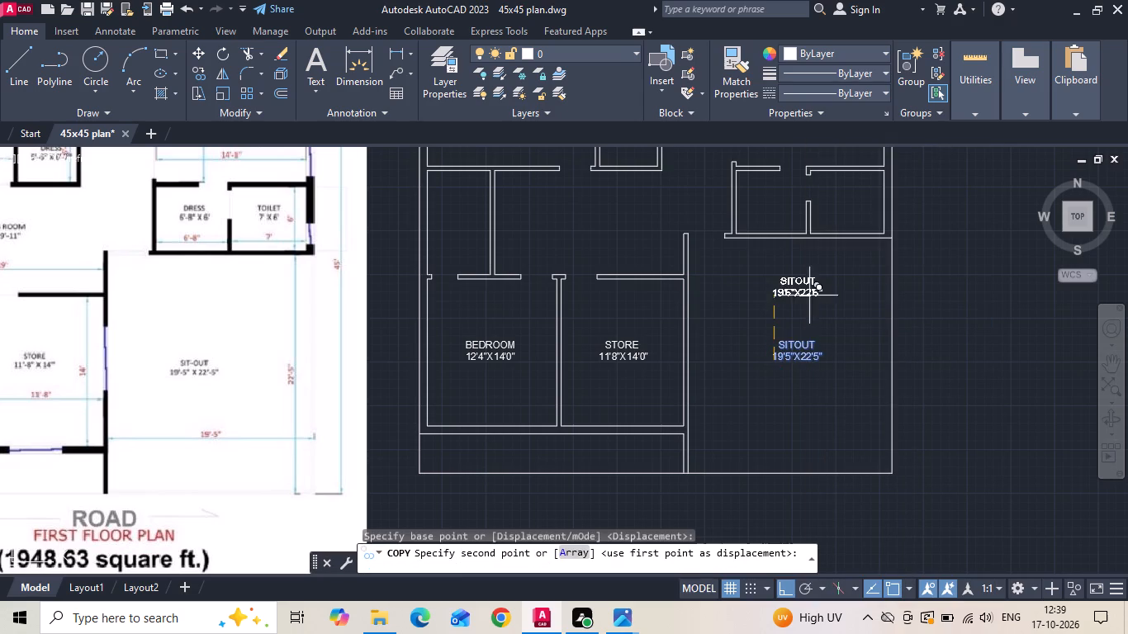
pyautogui.moveTo(809, 283); pyautogui.dragTo(800, 469, button='middle')
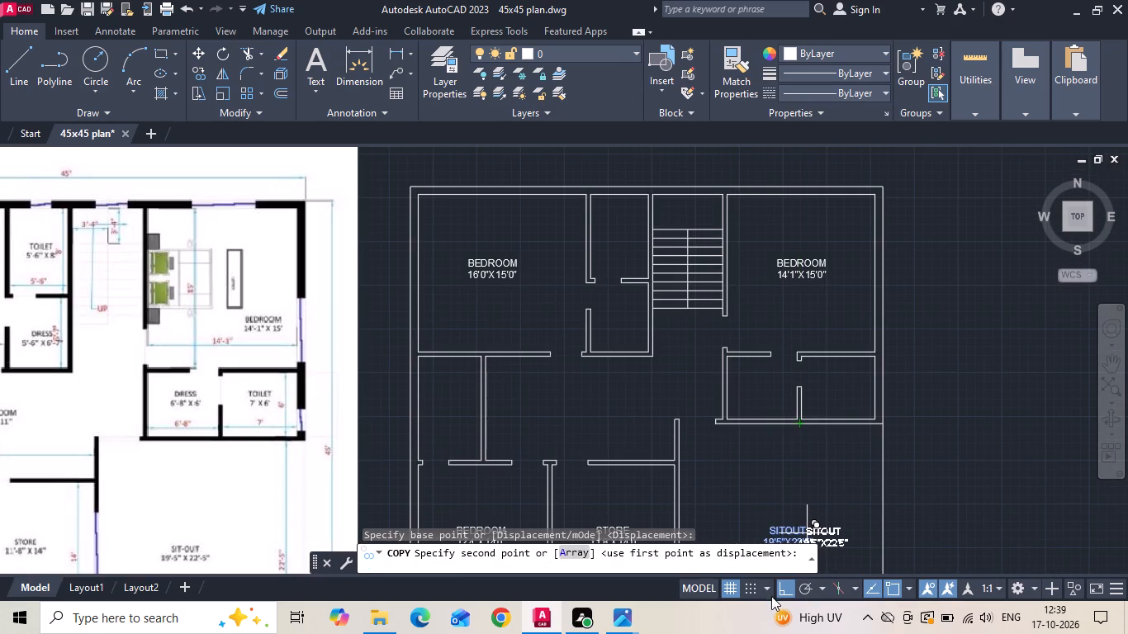
pyautogui.click(781, 585)
pyautogui.scroll(2, 779, 411)
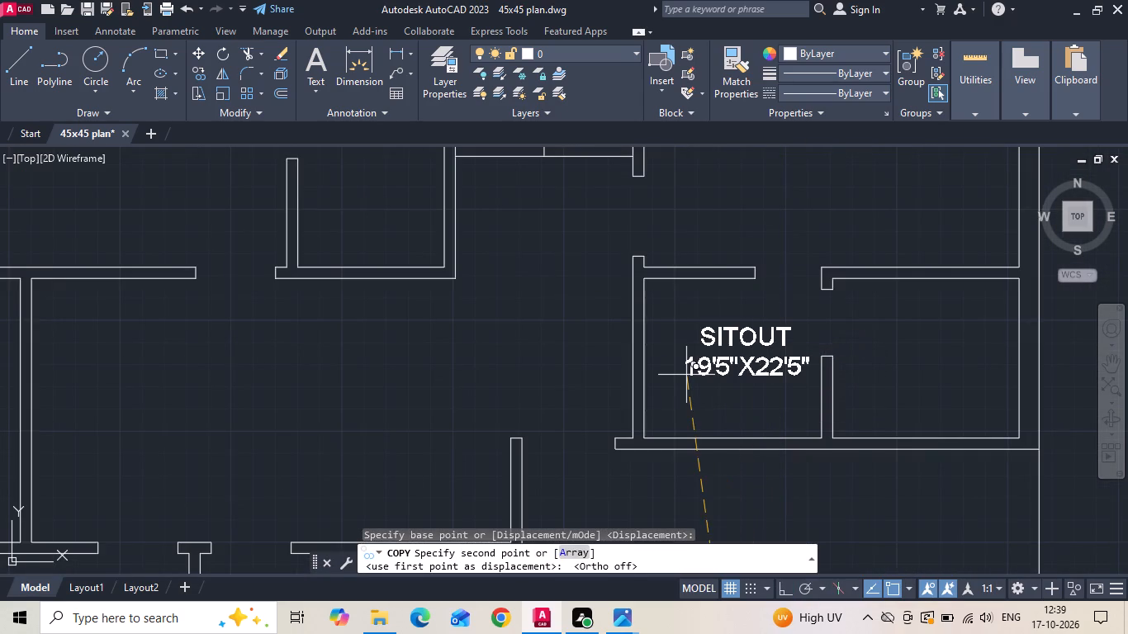
pyautogui.click(671, 376)
pyautogui.press('Escape')
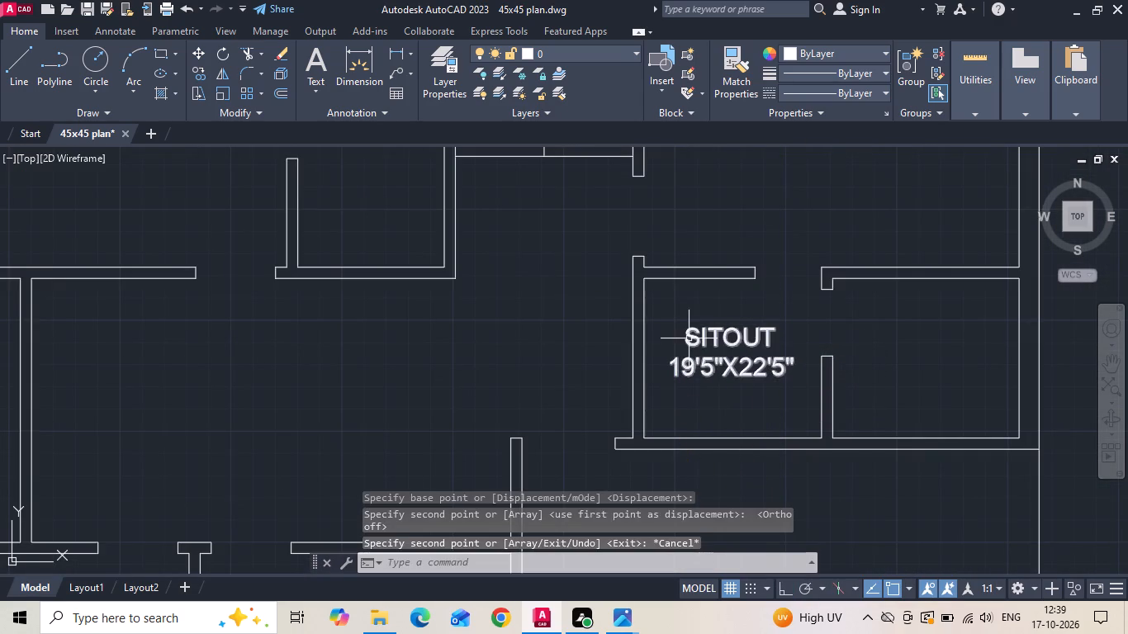
# Replace the room name SITOUT with DRESS in the copied label in the dress room below the upper-right bedroom.
pyautogui.doubleClick(689, 338)
pyautogui.moveTo(785, 337); pyautogui.dragTo(638, 316)
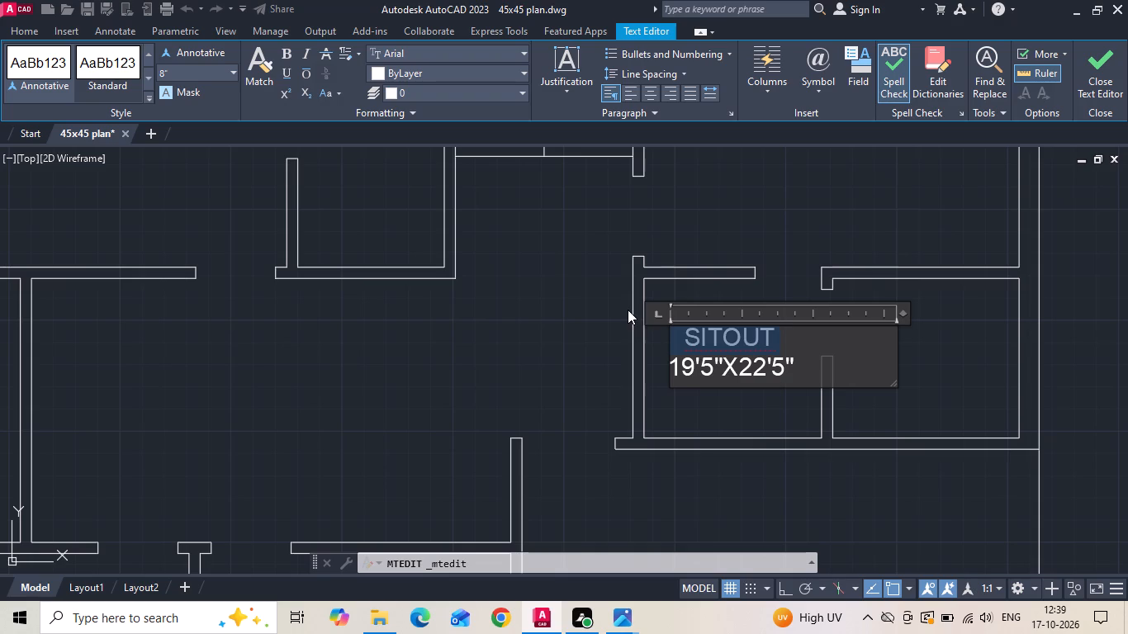
pyautogui.press('BackSpace')
pyautogui.write('DRESS')
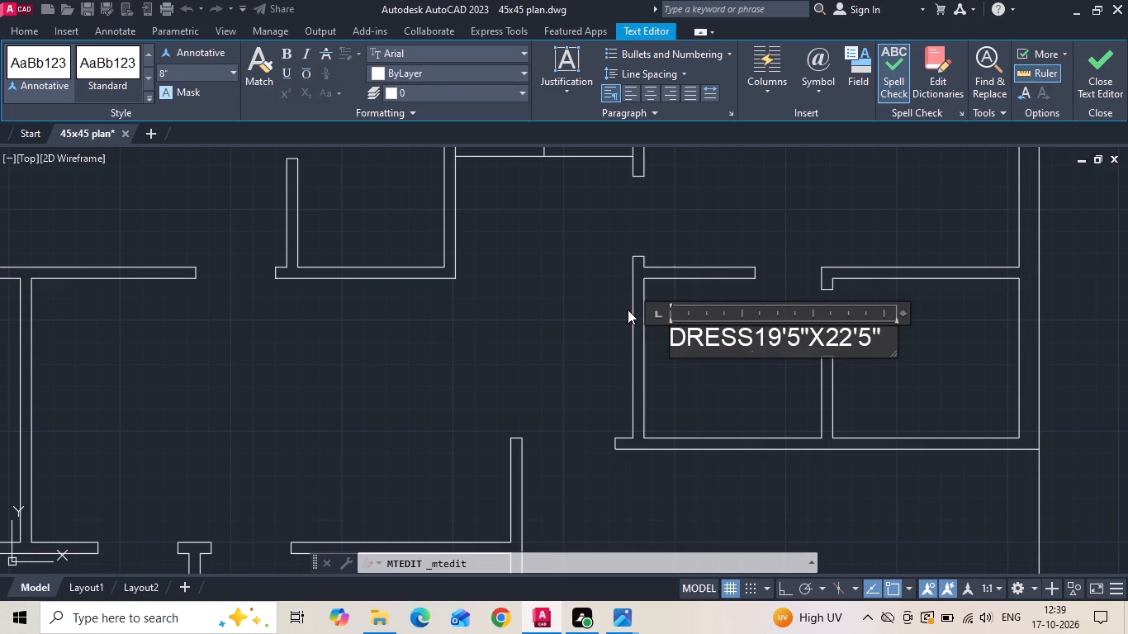
pyautogui.press('Return')
# Check the dress room's size on the reference image and change the dimensions in its label to 6'8"X6'0".
pyautogui.scroll(-3, 772, 418)
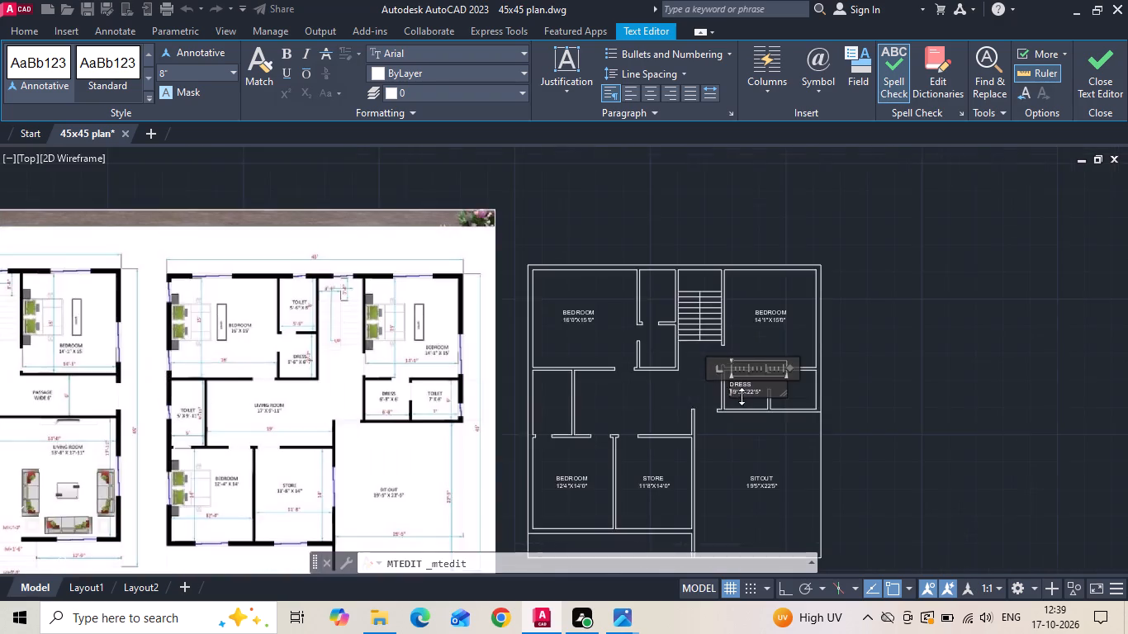
pyautogui.scroll(2, 495, 397)
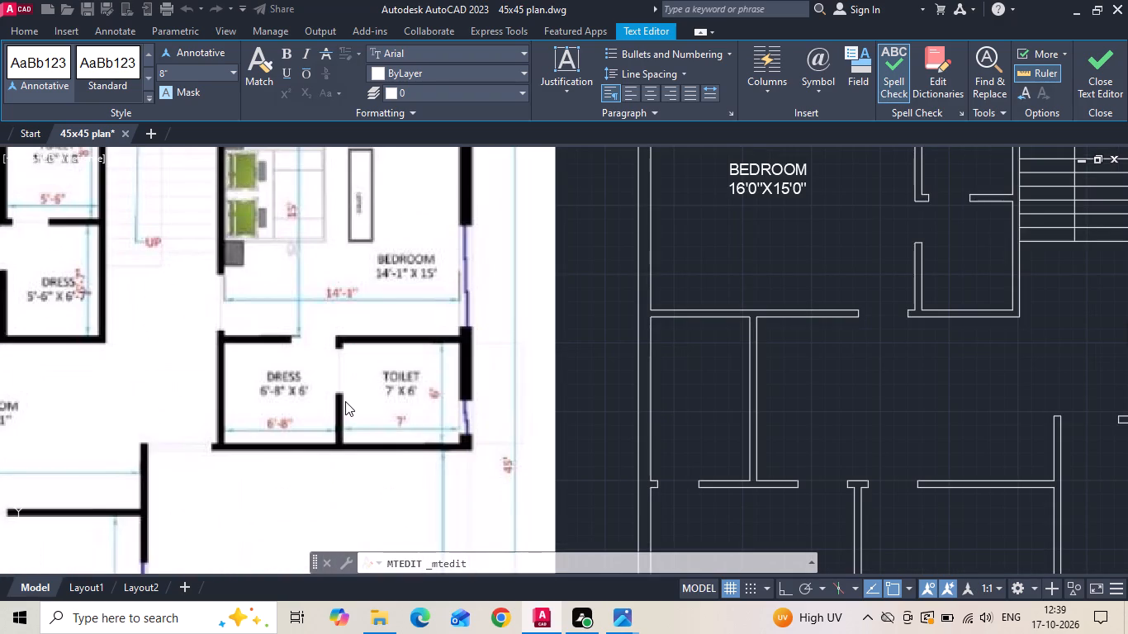
pyautogui.scroll(-3, 291, 371)
pyautogui.scroll(3, 397, 362)
pyautogui.scroll(2, 756, 397)
pyautogui.click(849, 364)
pyautogui.press('BackSpace')
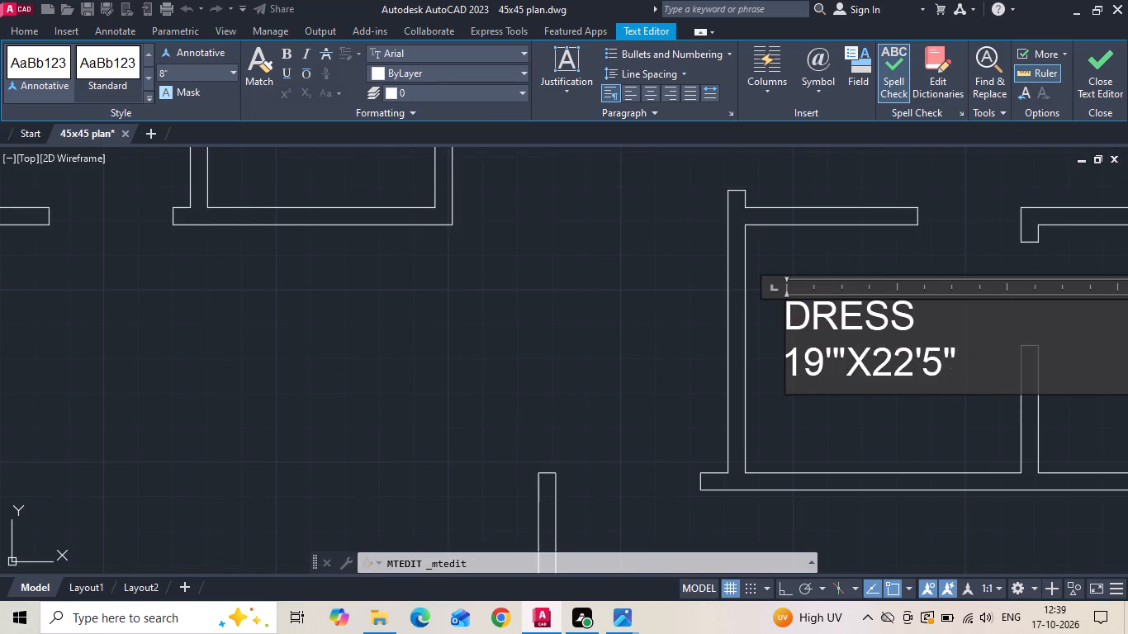
pyautogui.press('8')
pyautogui.click(823, 367)
pyautogui.press('BackSpace')
pyautogui.press('BackSpace')
pyautogui.press('6')
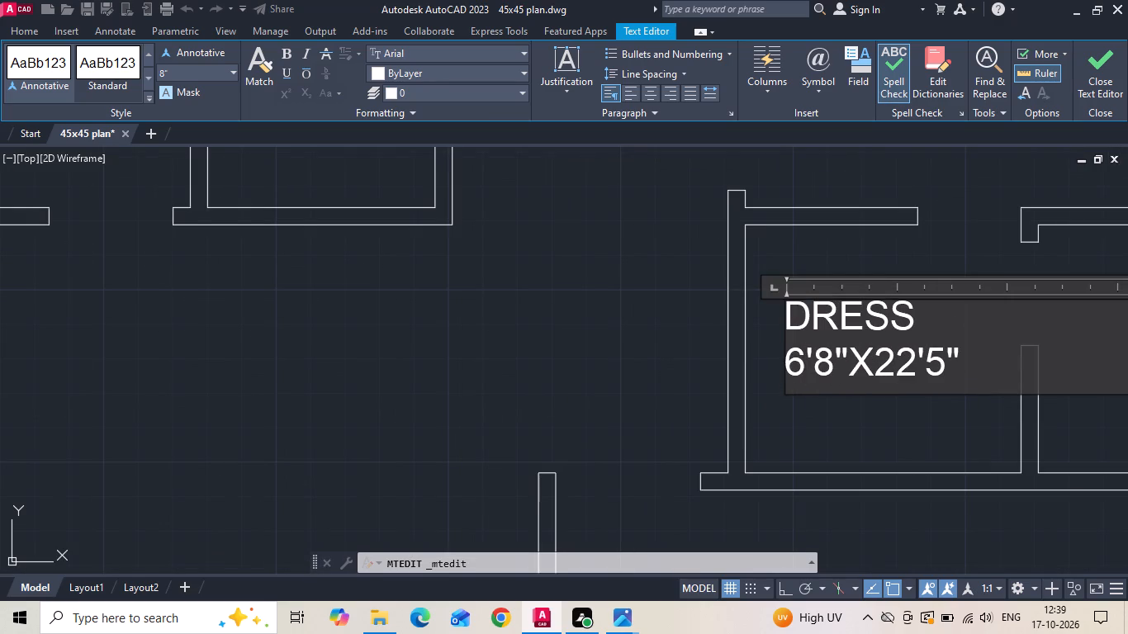
pyautogui.click(908, 366)
pyautogui.press('BackSpace')
pyautogui.press('BackSpace')
pyautogui.press('6')
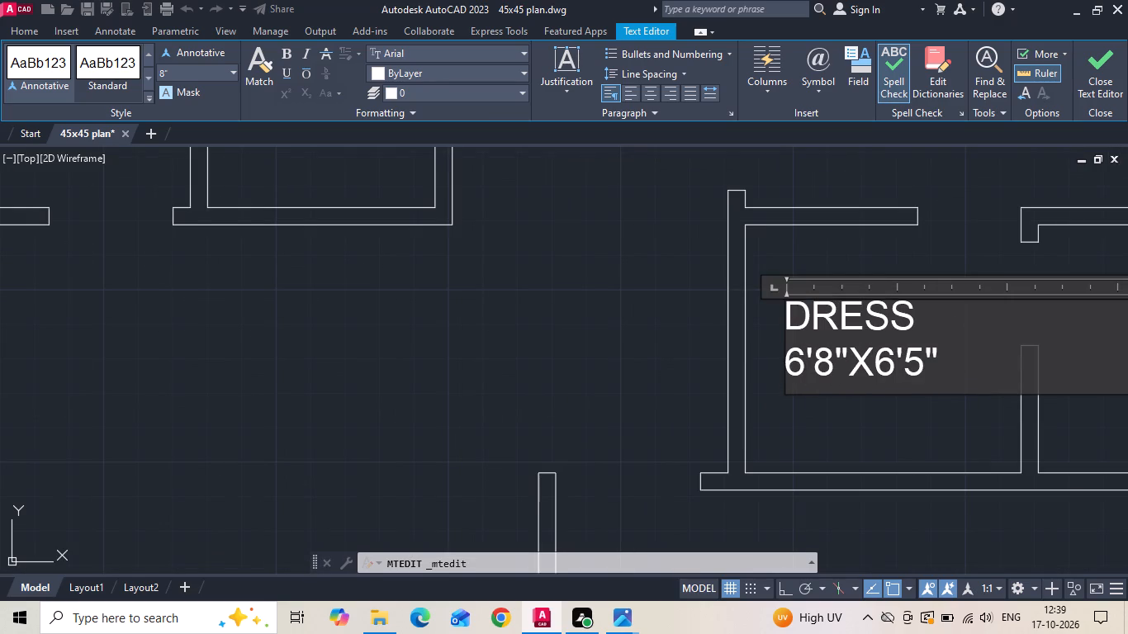
pyautogui.click(926, 367)
pyautogui.press('BackSpace')
pyautogui.press('BackSpace')
pyautogui.press('0')
pyautogui.click(842, 395)
pyautogui.click(838, 381)
pyautogui.click(821, 412)
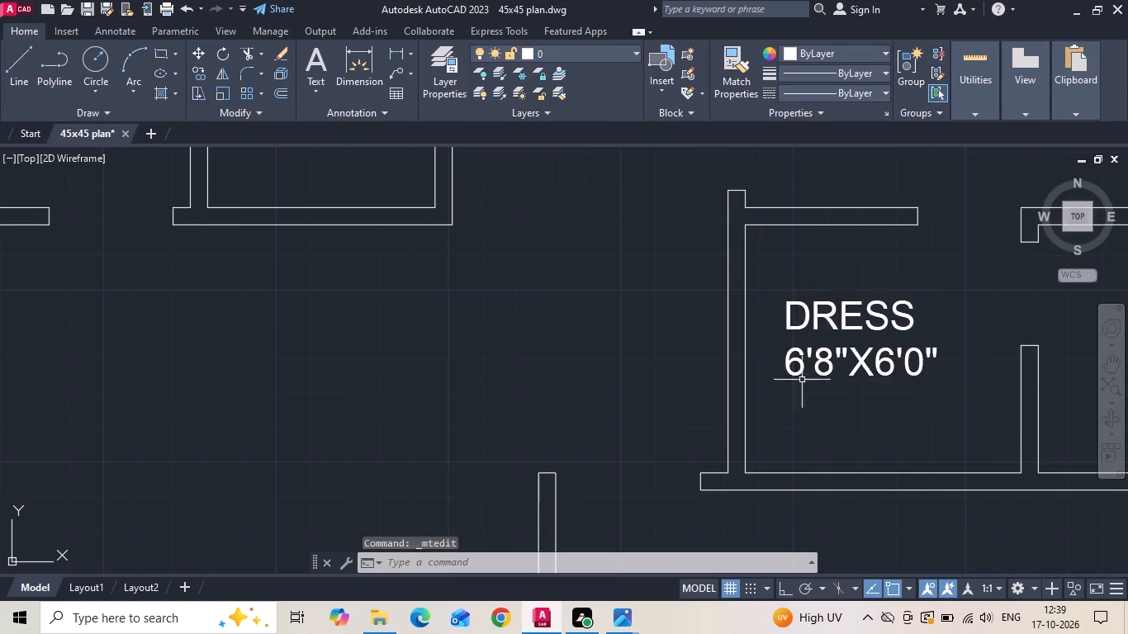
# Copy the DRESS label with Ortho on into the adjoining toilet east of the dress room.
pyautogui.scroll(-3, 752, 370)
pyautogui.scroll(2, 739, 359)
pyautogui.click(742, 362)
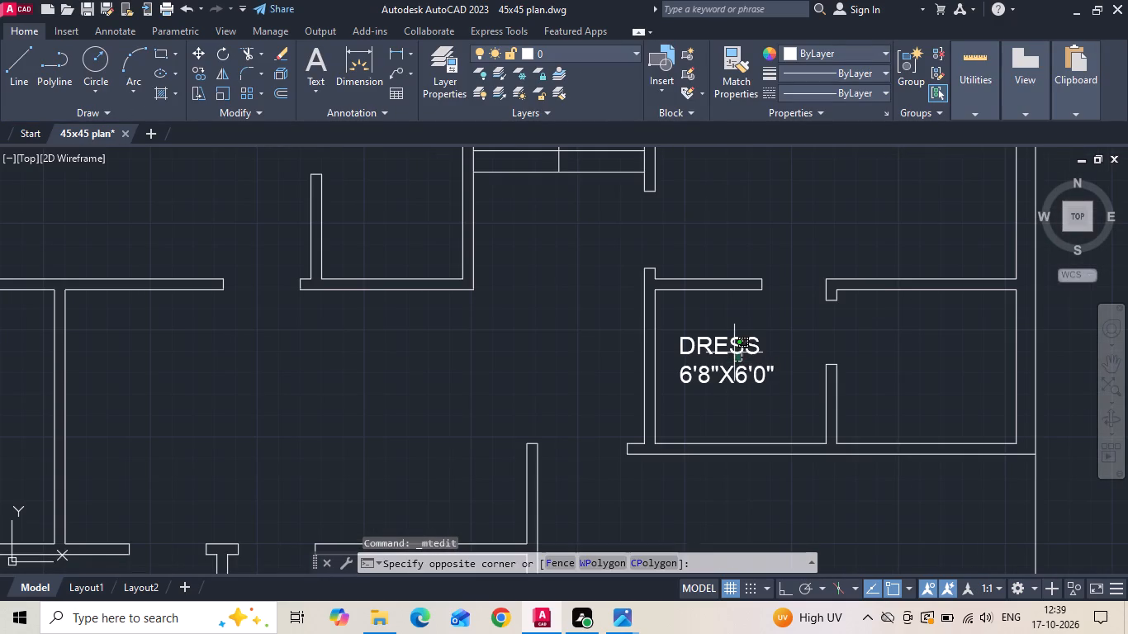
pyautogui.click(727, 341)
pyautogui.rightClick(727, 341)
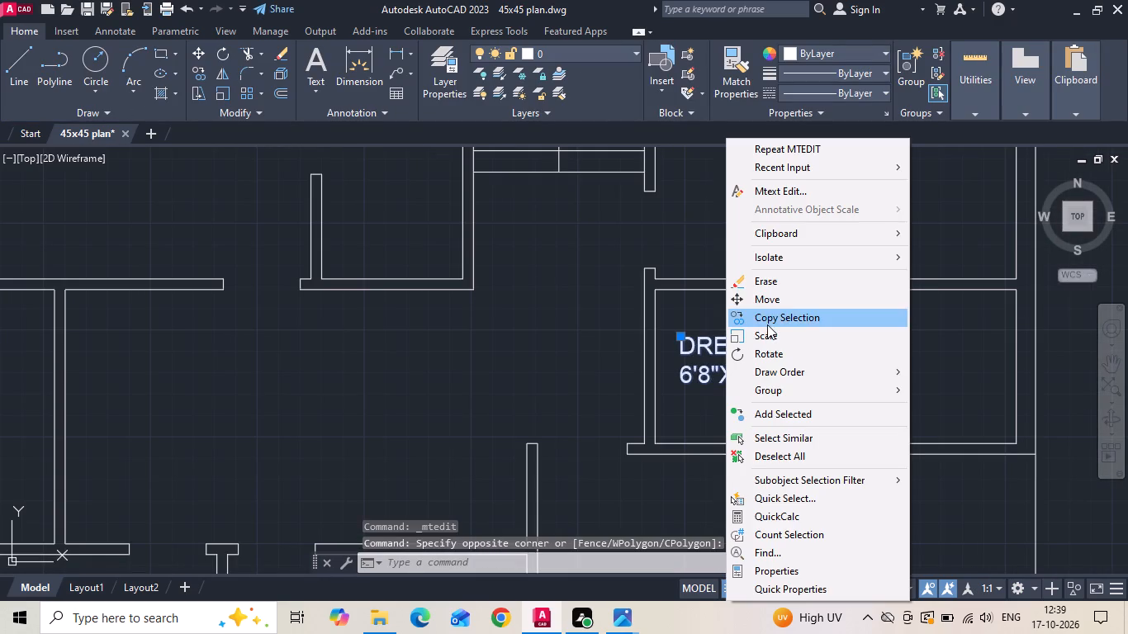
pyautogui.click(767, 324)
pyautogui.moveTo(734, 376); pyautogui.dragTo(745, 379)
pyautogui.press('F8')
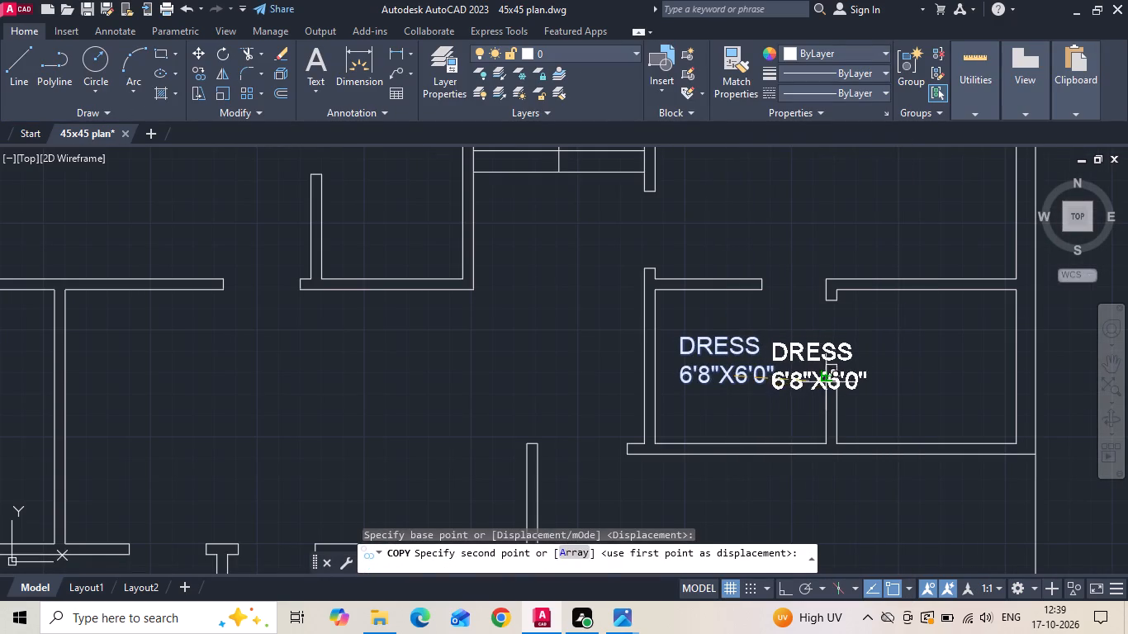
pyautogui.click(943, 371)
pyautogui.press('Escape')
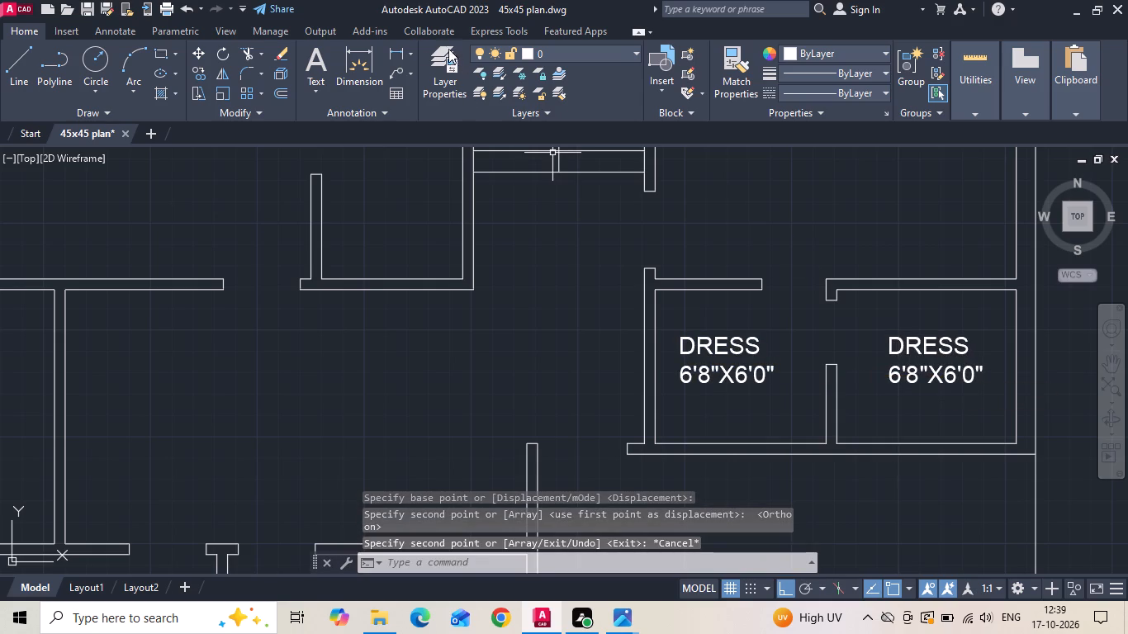
# Measure the clear widths of the dress room and the adjoining toilet with linear dimensions, without placing them.
pyautogui.click(399, 50)
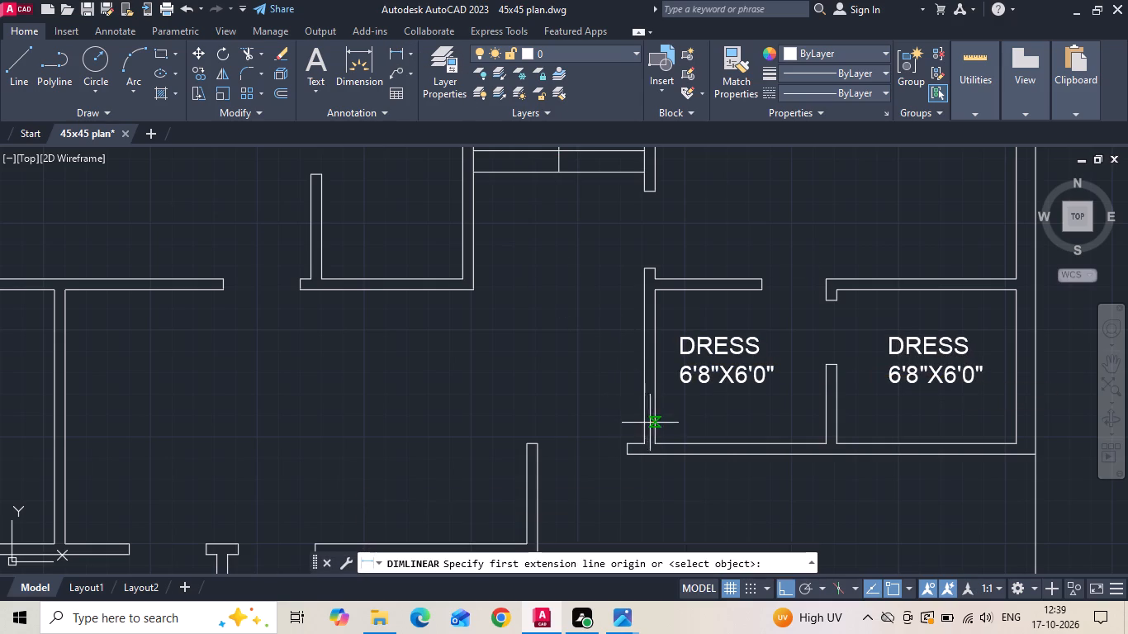
pyautogui.click(656, 427)
pyautogui.click(828, 424)
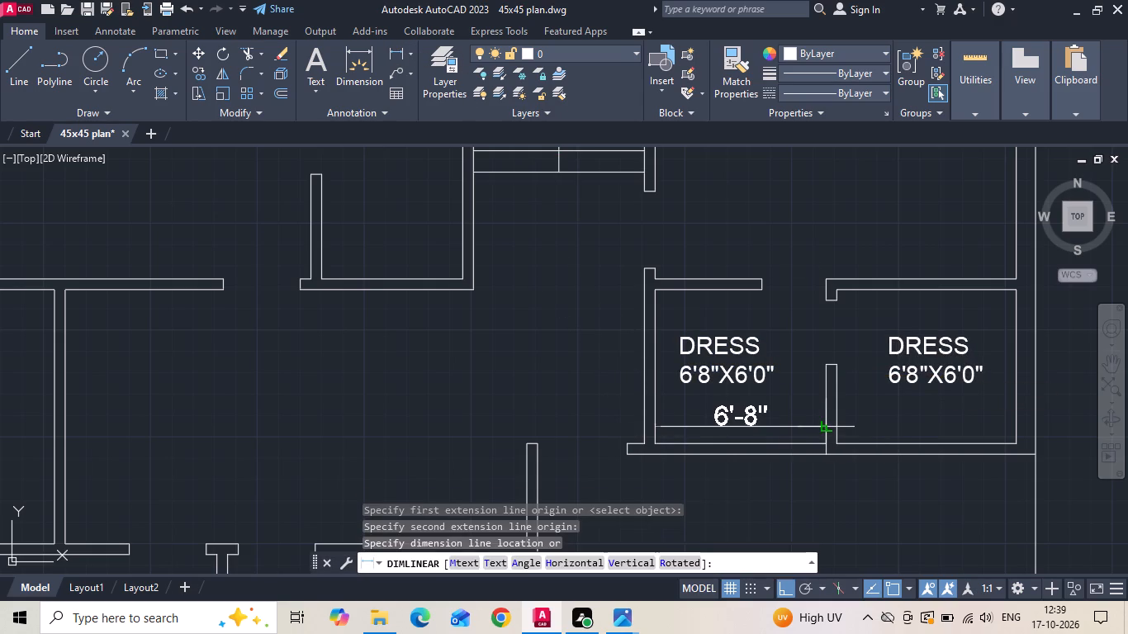
pyautogui.press('Escape')
pyautogui.moveTo(905, 428); pyautogui.dragTo(722, 427, button='middle')
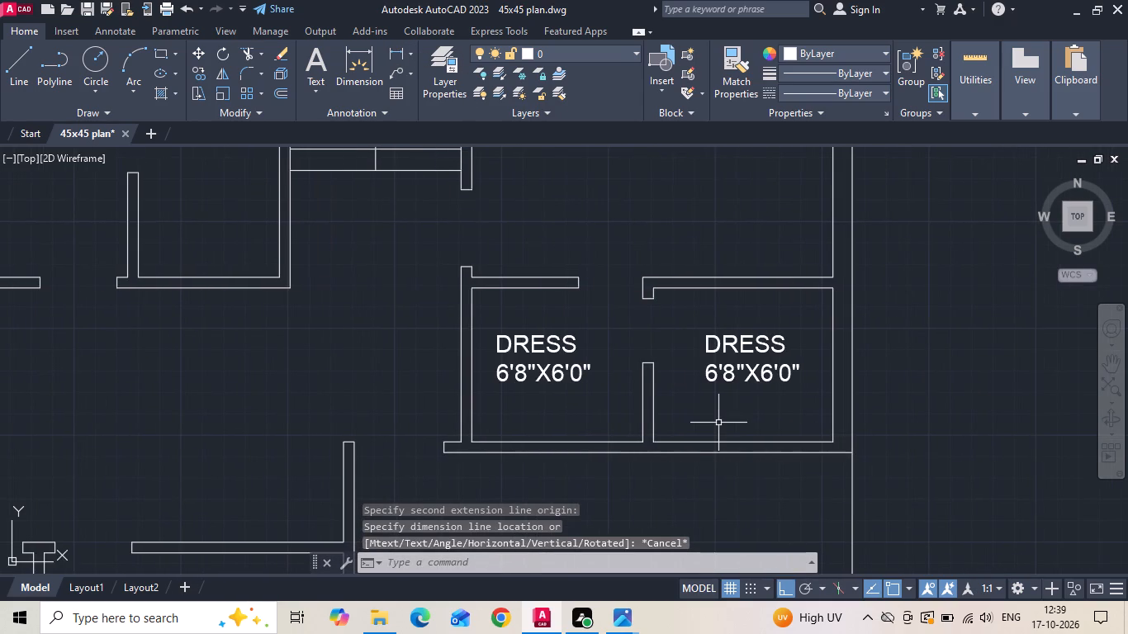
pyautogui.press('space')
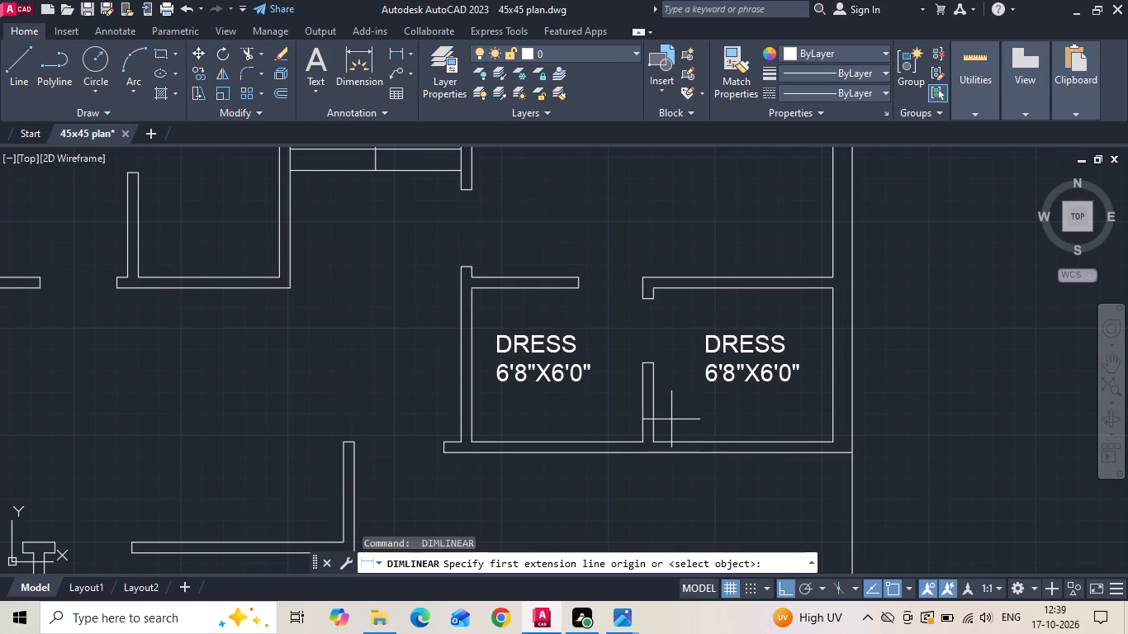
pyautogui.click(661, 423)
pyautogui.click(835, 421)
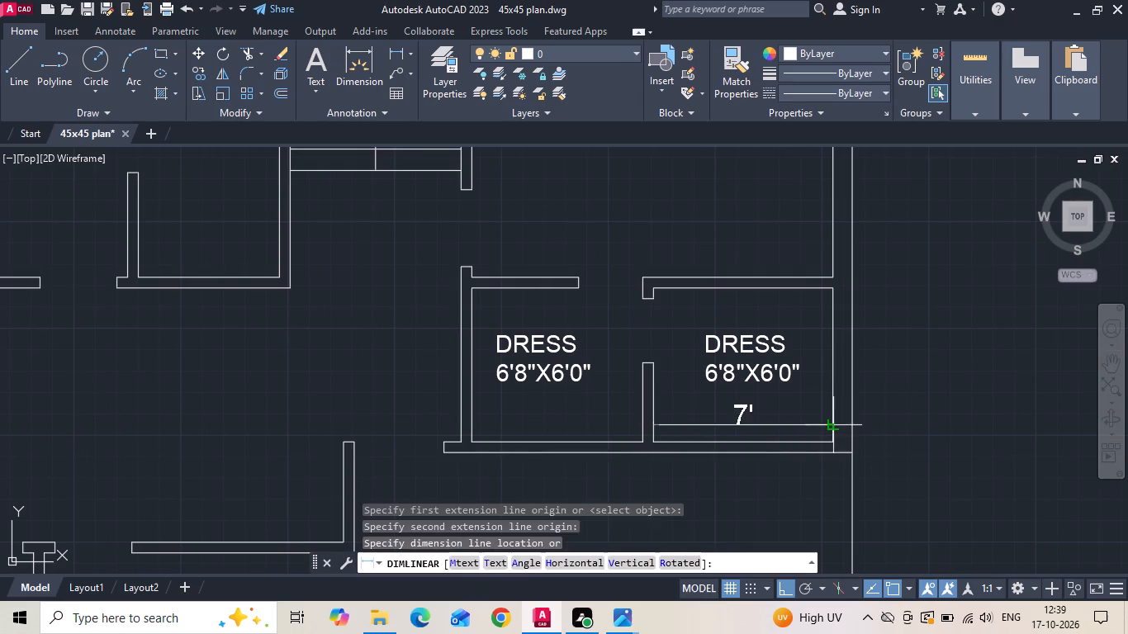
pyautogui.press('Escape')
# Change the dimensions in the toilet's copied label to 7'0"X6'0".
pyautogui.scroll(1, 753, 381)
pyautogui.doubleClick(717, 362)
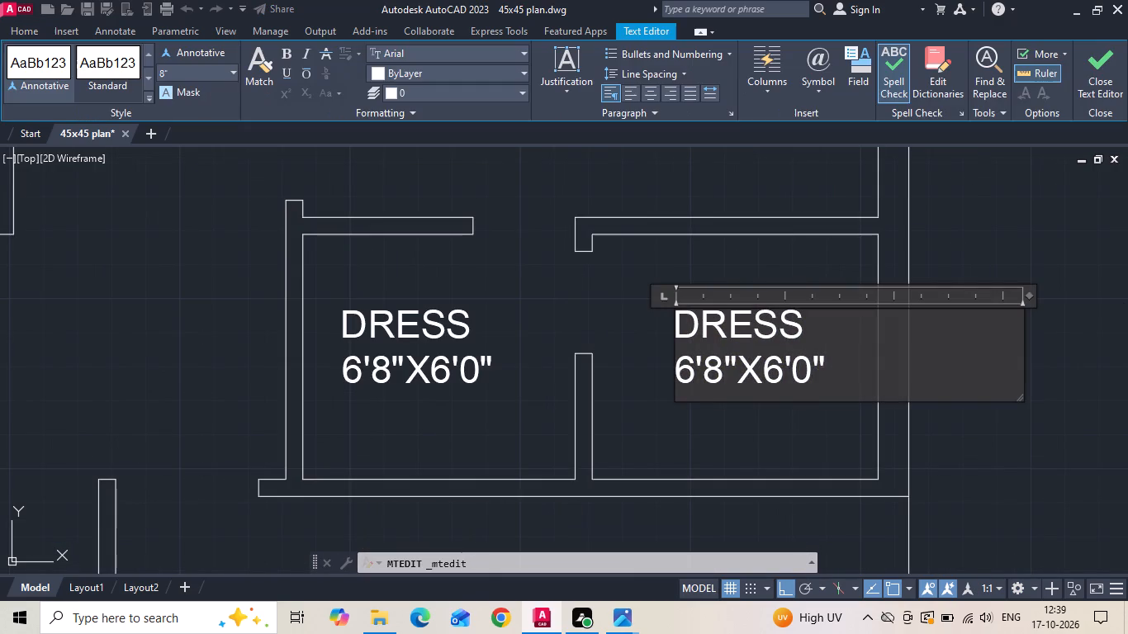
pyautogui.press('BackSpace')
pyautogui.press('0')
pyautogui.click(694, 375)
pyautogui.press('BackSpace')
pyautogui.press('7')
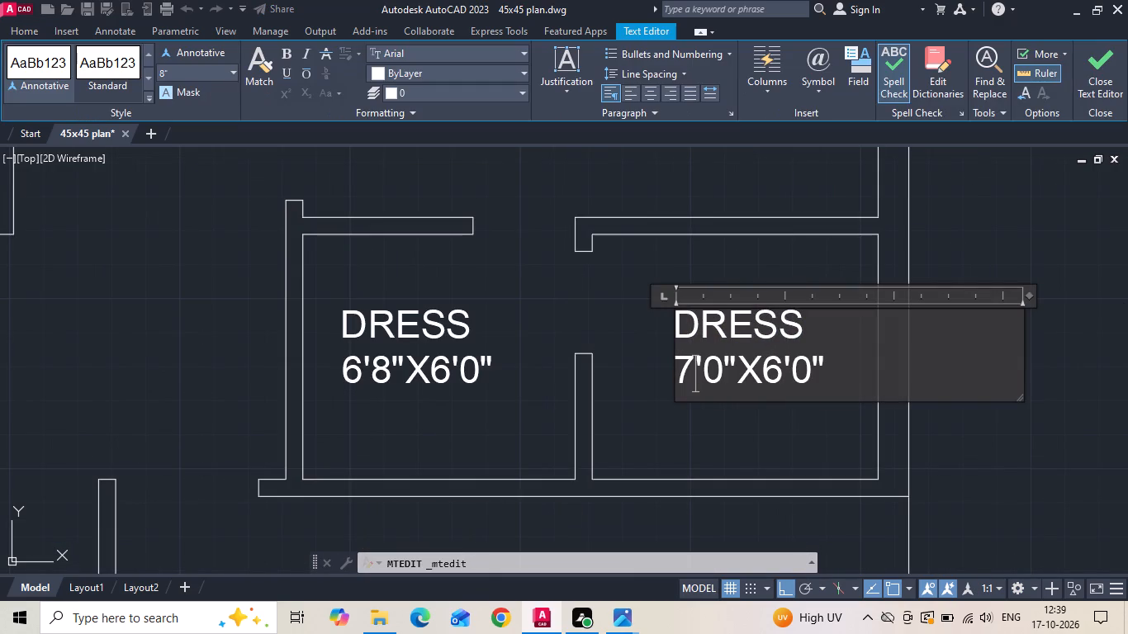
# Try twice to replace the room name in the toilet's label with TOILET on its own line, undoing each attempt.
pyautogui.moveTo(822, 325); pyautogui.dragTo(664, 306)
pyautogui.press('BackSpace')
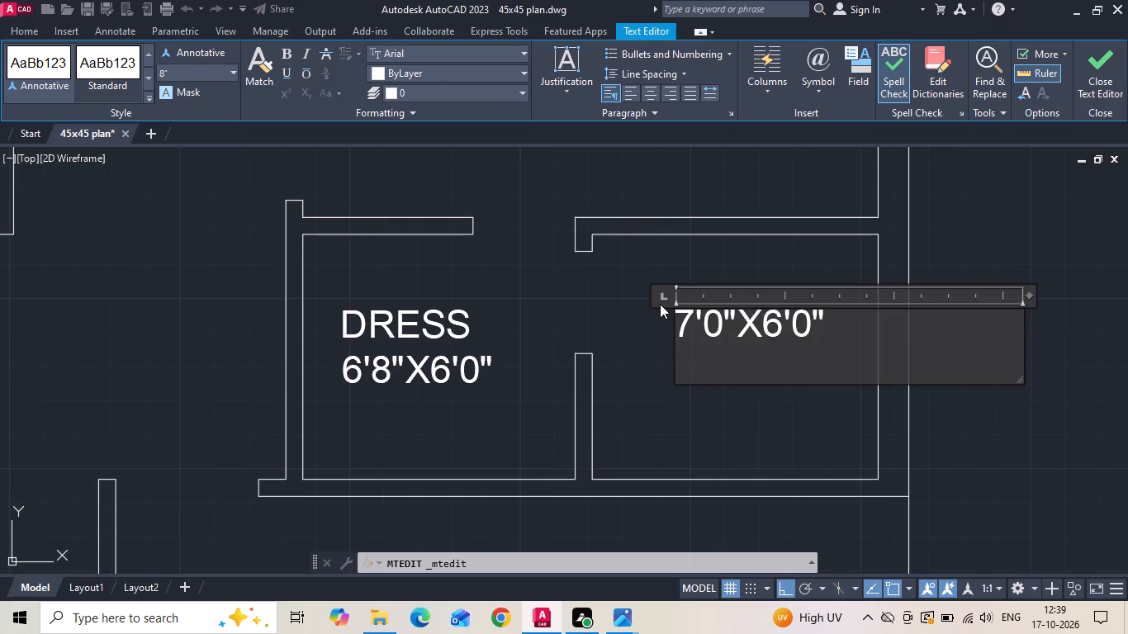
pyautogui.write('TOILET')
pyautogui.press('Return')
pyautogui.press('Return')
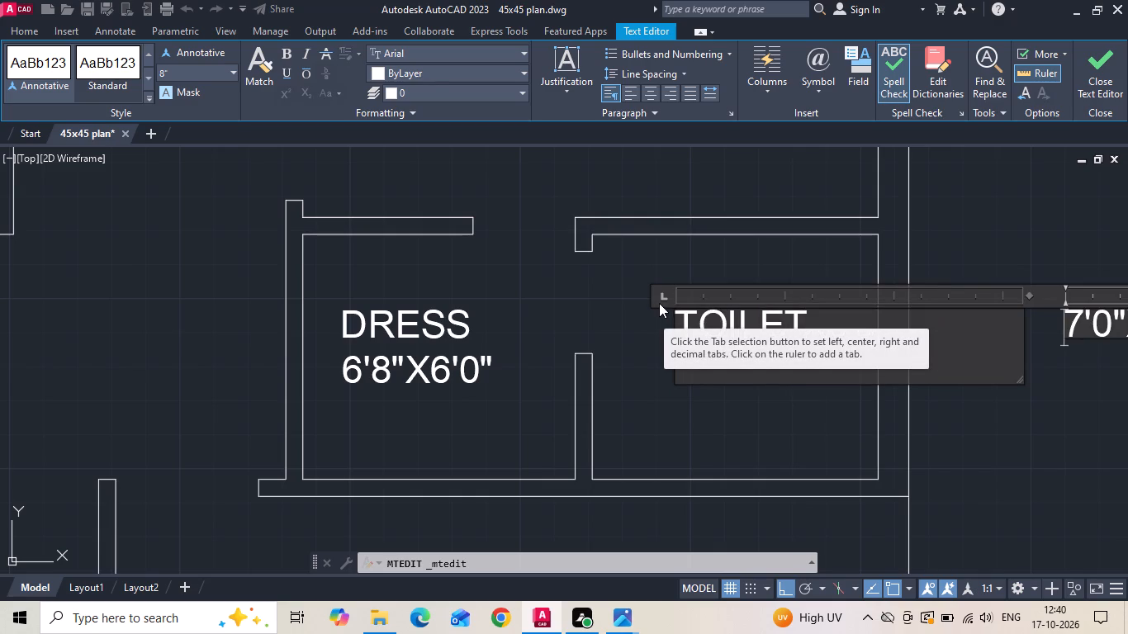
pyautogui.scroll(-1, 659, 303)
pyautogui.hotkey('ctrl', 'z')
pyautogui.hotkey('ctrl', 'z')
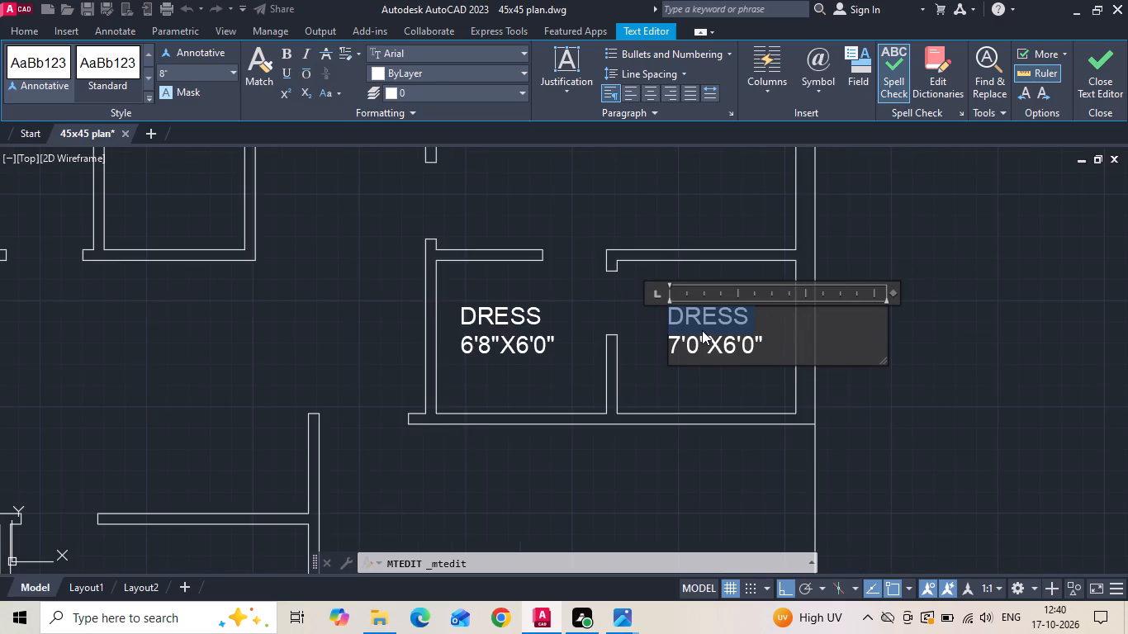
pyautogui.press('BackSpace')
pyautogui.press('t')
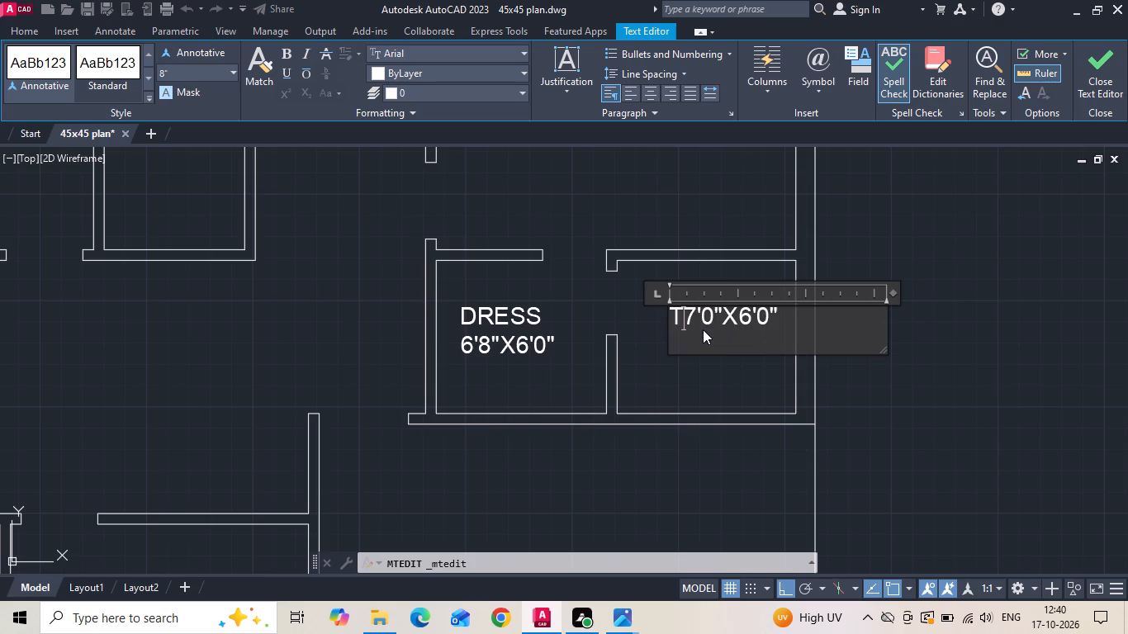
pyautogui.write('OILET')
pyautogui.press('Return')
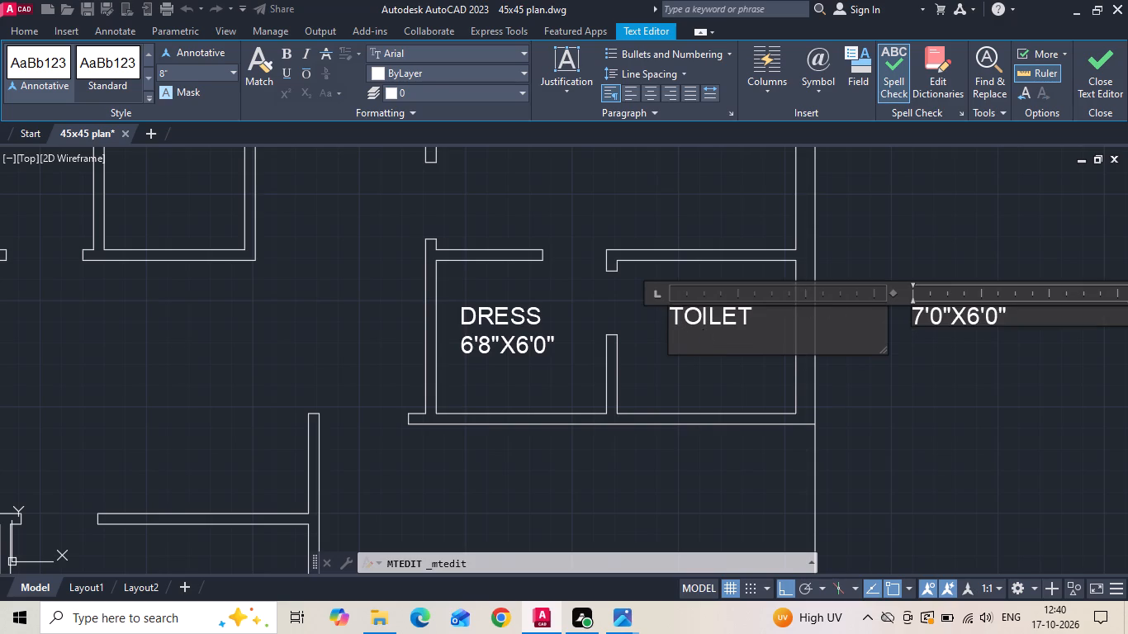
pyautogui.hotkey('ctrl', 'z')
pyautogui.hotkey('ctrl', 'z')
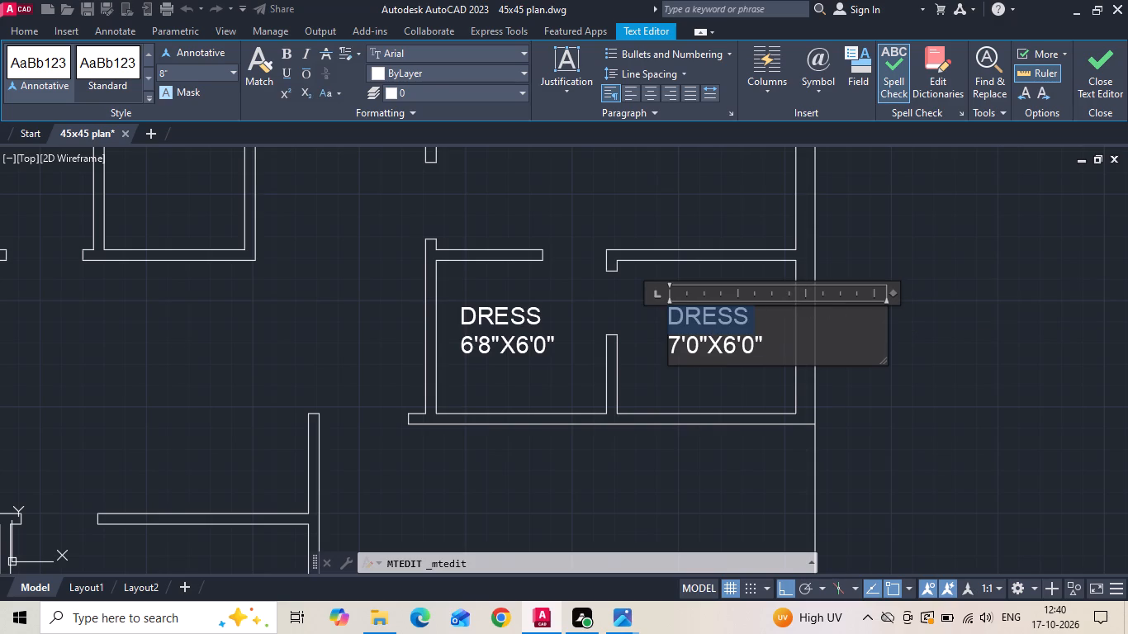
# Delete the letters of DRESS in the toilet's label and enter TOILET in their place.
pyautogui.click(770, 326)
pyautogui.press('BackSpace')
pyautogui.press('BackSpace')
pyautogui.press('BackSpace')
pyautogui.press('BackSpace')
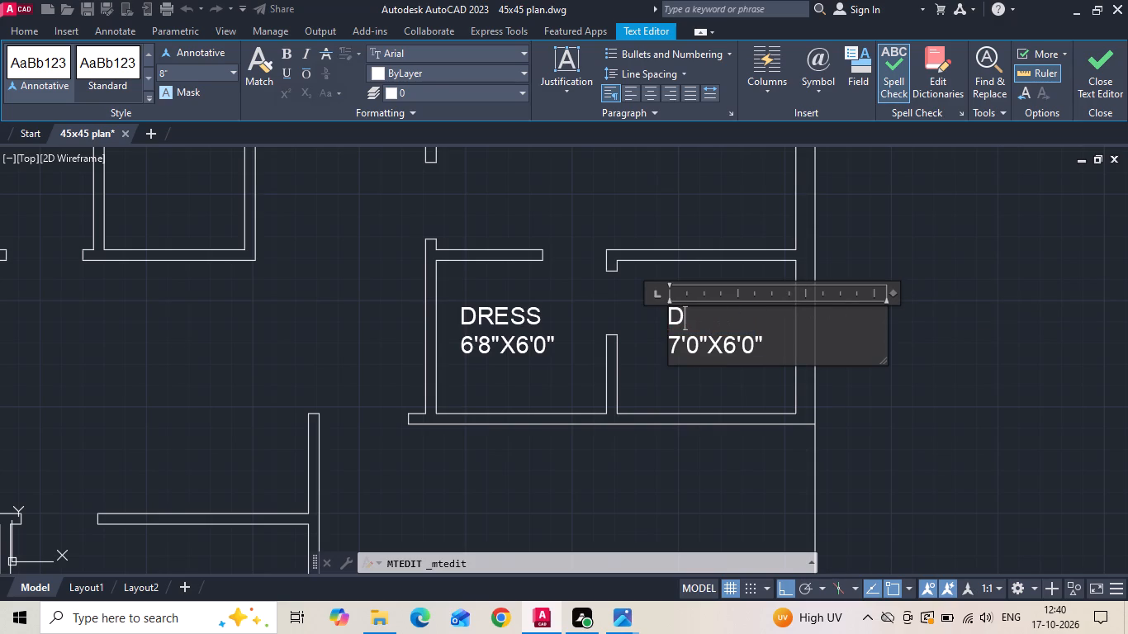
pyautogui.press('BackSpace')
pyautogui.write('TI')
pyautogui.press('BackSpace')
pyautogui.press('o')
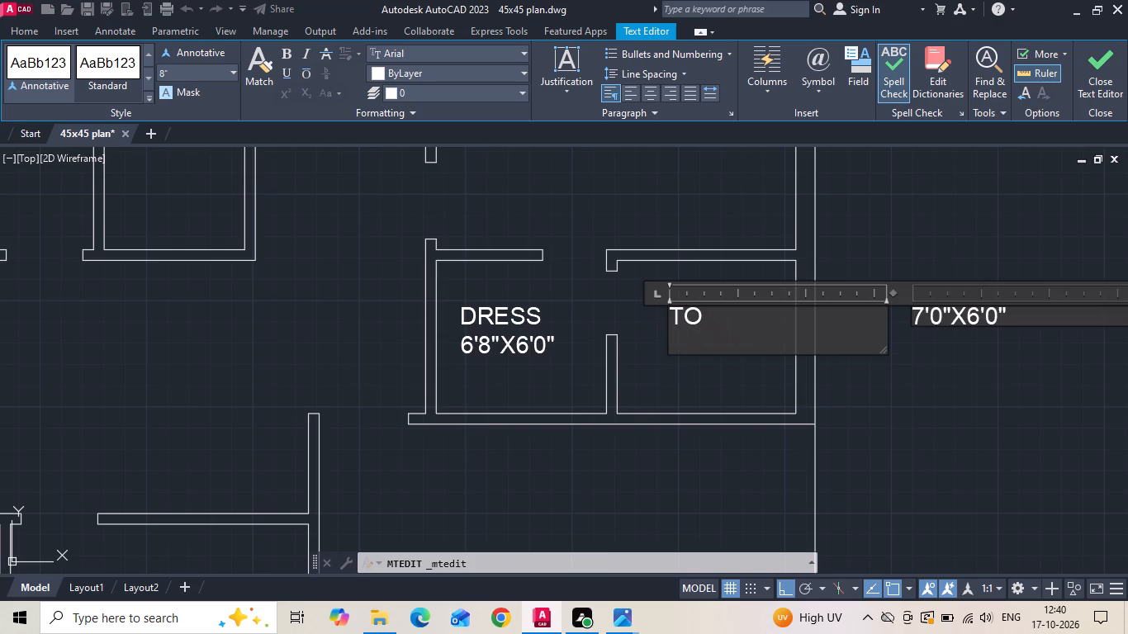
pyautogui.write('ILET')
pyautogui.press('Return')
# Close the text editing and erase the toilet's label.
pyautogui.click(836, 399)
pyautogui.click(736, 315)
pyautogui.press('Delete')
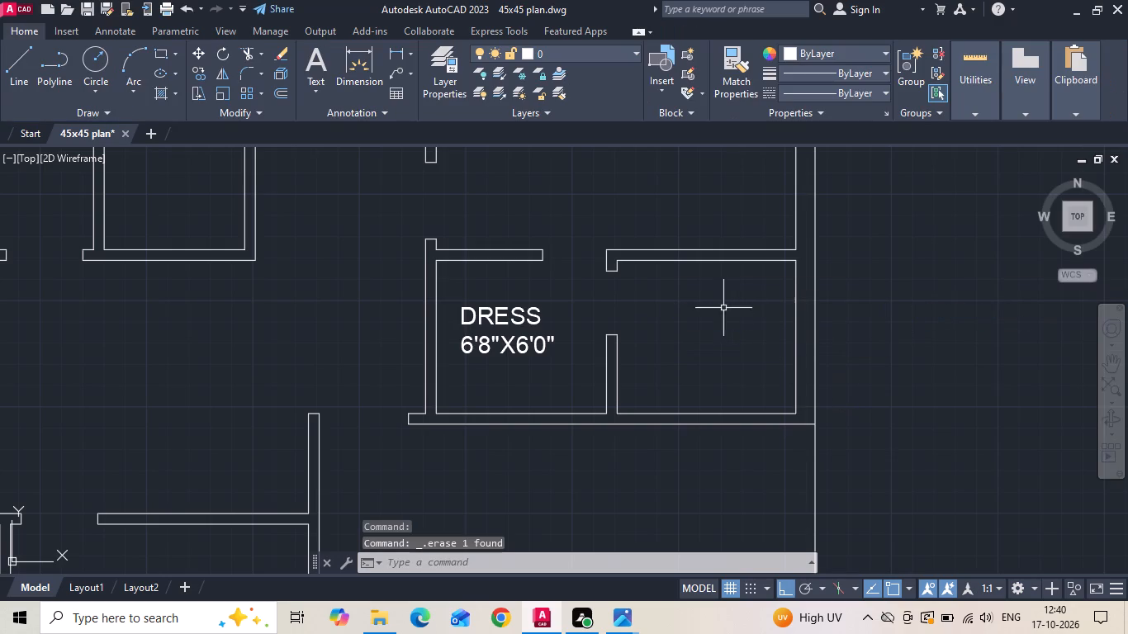
# Copy the DRESS label horizontally from the dress room into the adjoining toilet again.
pyautogui.click(542, 339)
pyautogui.rightClick(539, 340)
pyautogui.click(571, 315)
pyautogui.moveTo(553, 338); pyautogui.dragTo(607, 342)
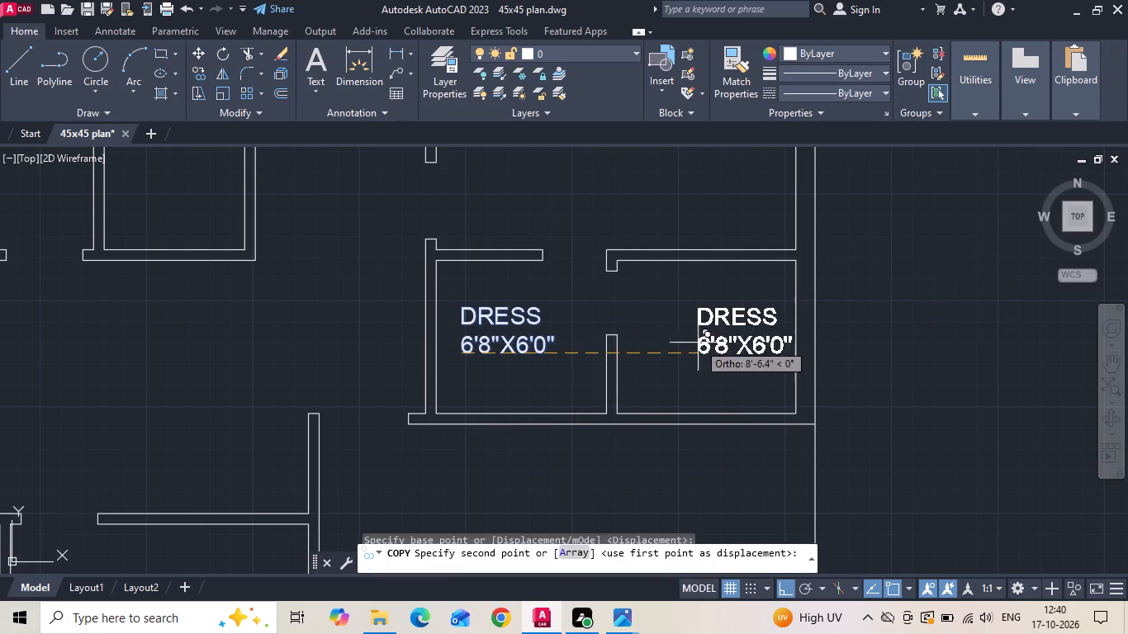
pyautogui.click(668, 330)
pyautogui.press('Escape')
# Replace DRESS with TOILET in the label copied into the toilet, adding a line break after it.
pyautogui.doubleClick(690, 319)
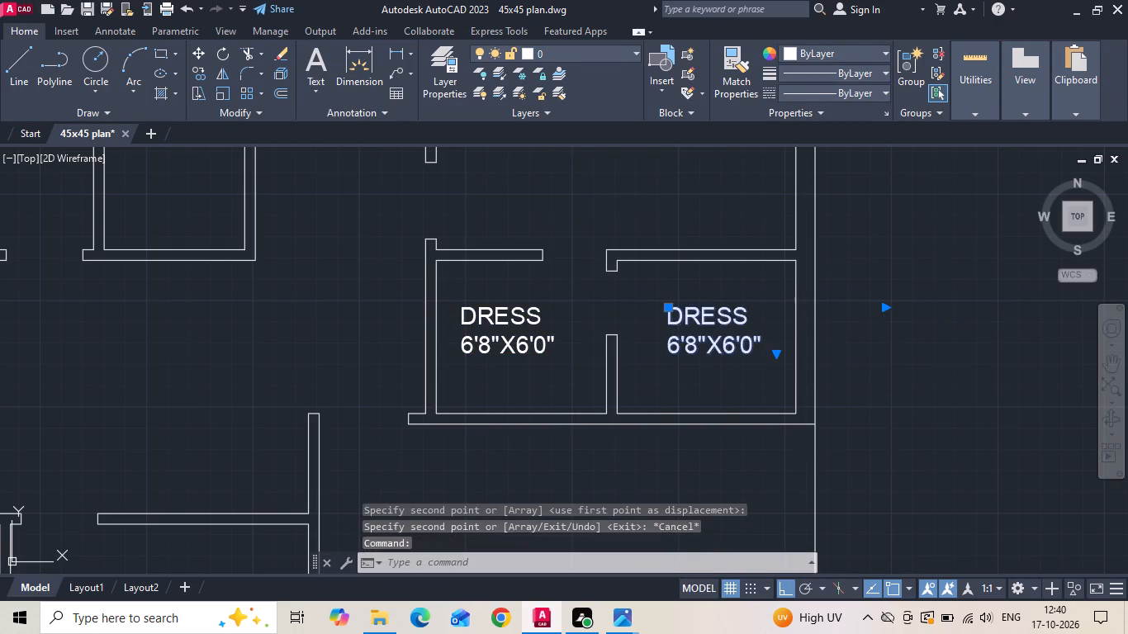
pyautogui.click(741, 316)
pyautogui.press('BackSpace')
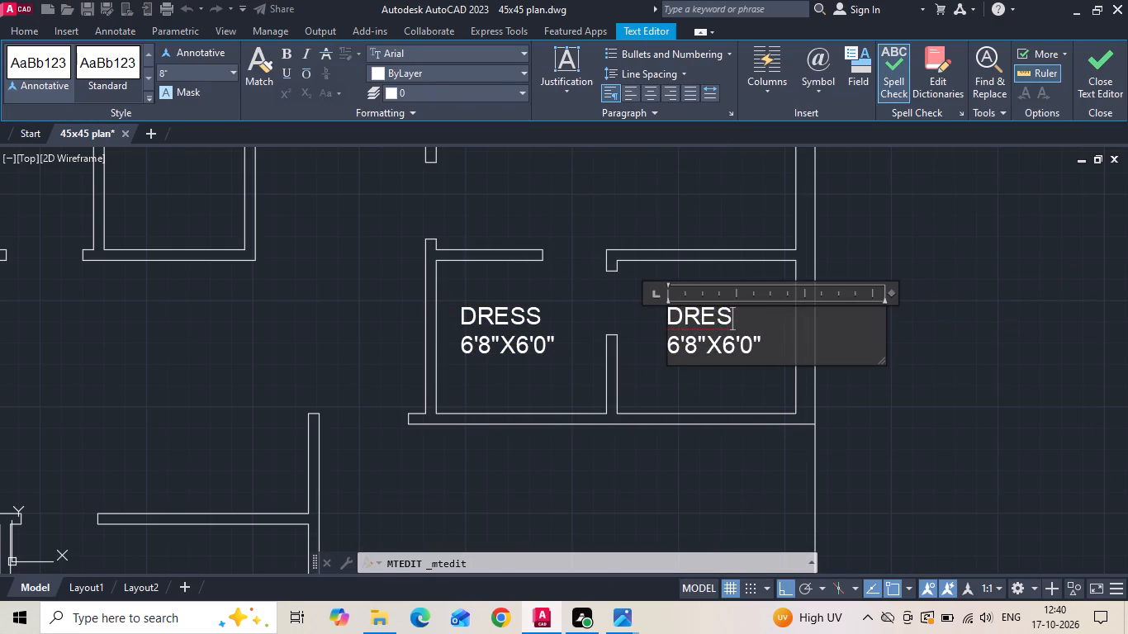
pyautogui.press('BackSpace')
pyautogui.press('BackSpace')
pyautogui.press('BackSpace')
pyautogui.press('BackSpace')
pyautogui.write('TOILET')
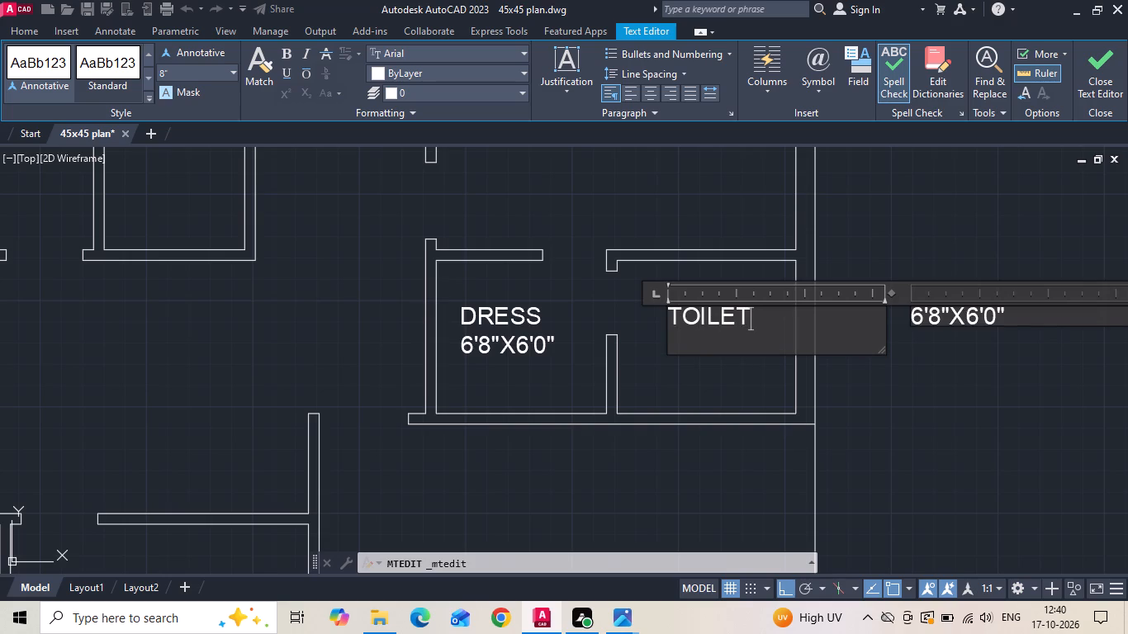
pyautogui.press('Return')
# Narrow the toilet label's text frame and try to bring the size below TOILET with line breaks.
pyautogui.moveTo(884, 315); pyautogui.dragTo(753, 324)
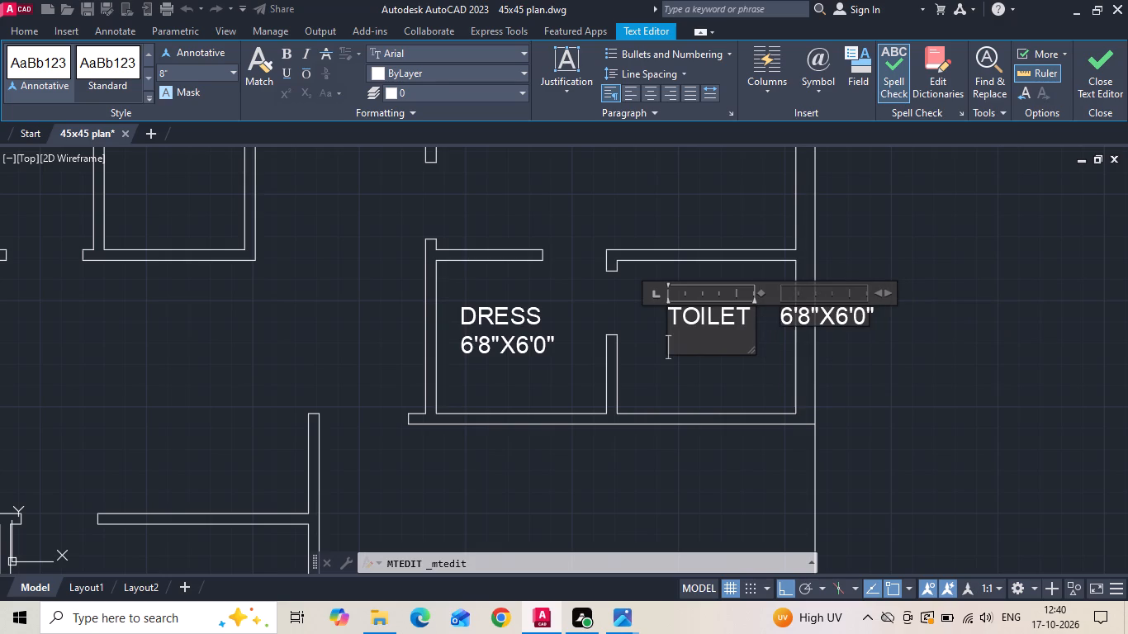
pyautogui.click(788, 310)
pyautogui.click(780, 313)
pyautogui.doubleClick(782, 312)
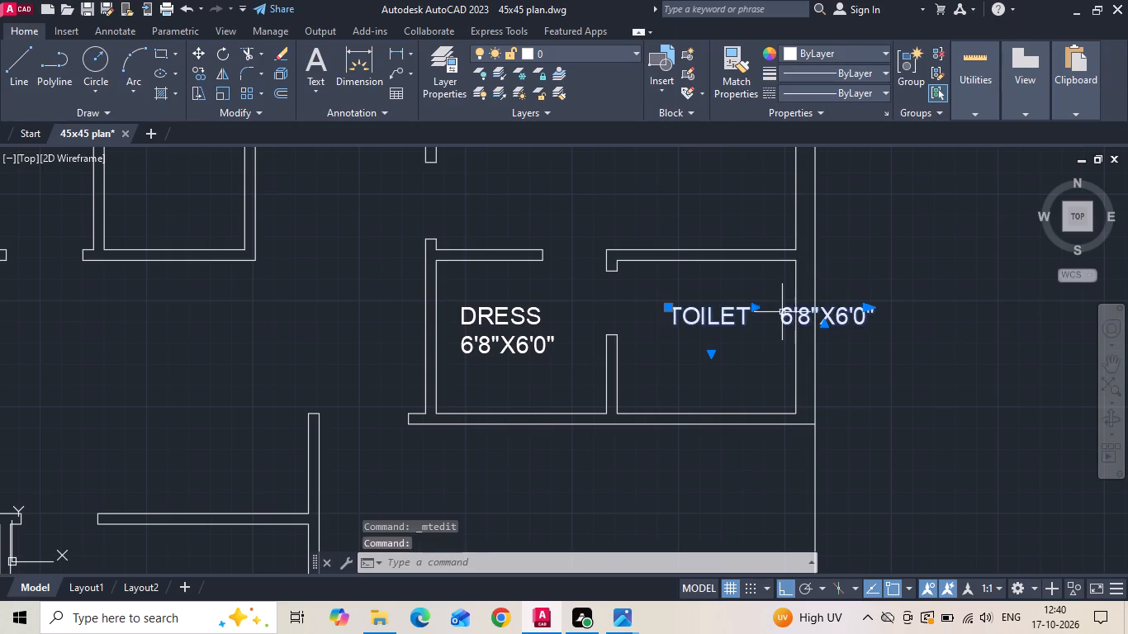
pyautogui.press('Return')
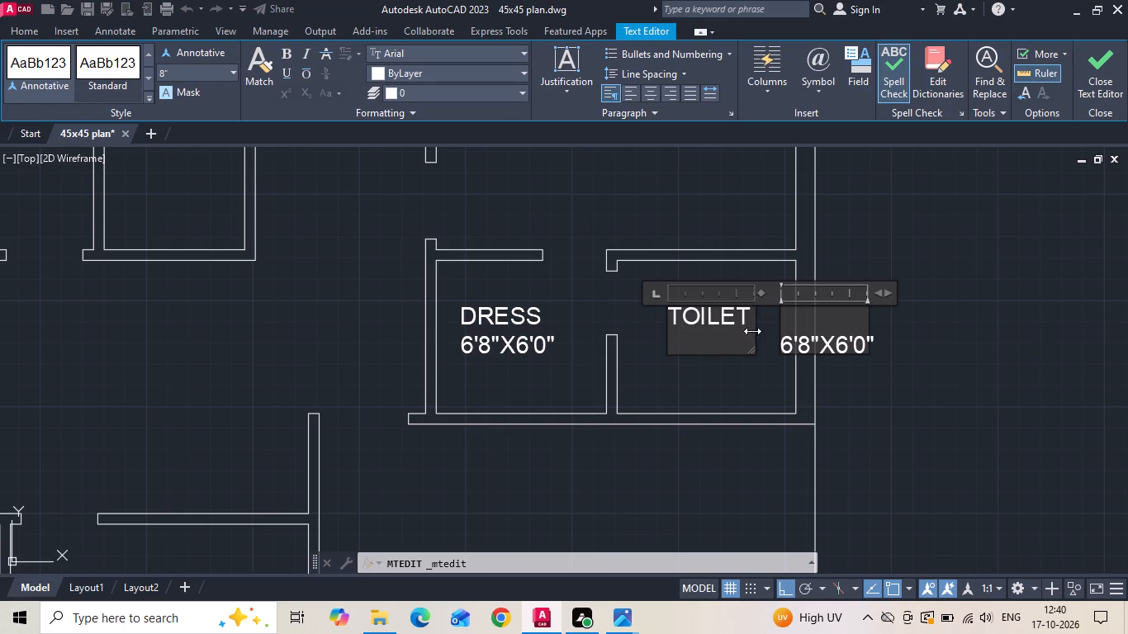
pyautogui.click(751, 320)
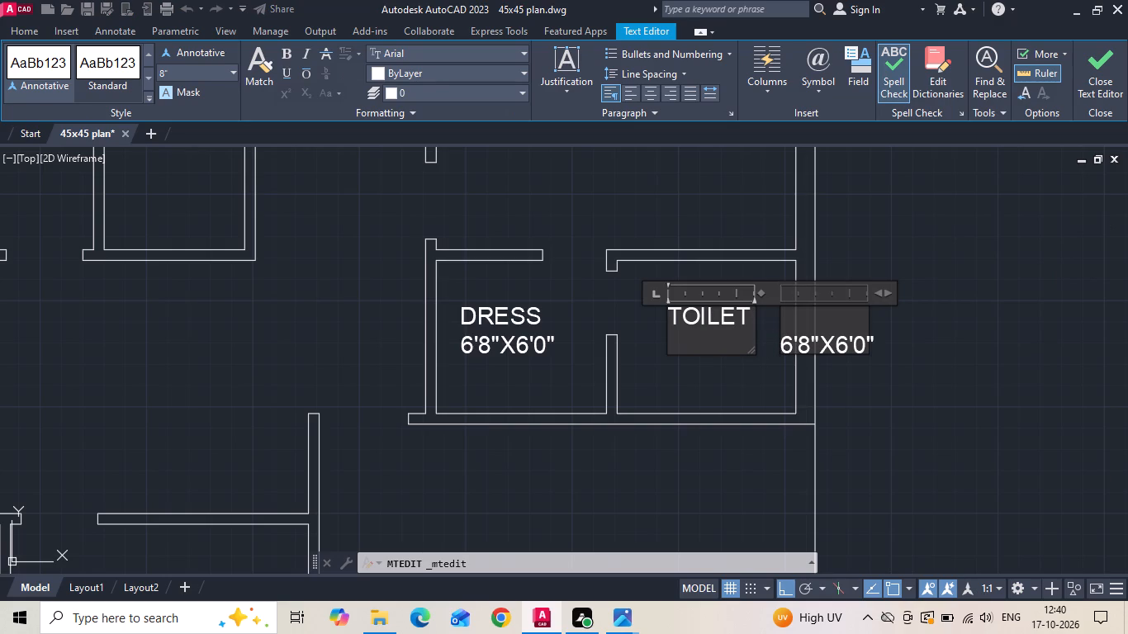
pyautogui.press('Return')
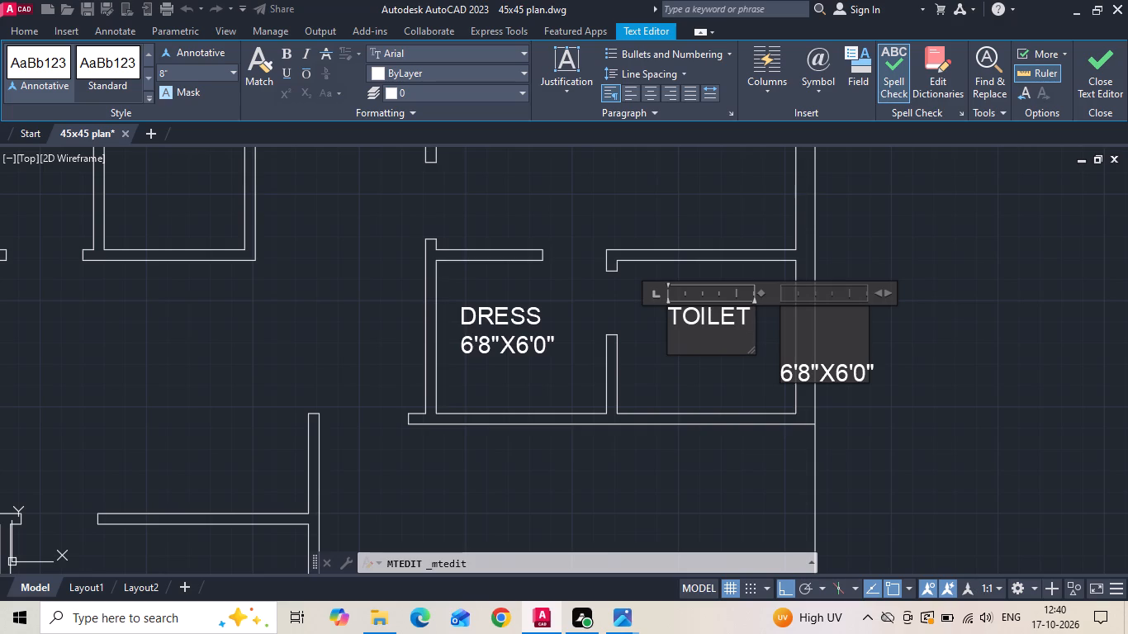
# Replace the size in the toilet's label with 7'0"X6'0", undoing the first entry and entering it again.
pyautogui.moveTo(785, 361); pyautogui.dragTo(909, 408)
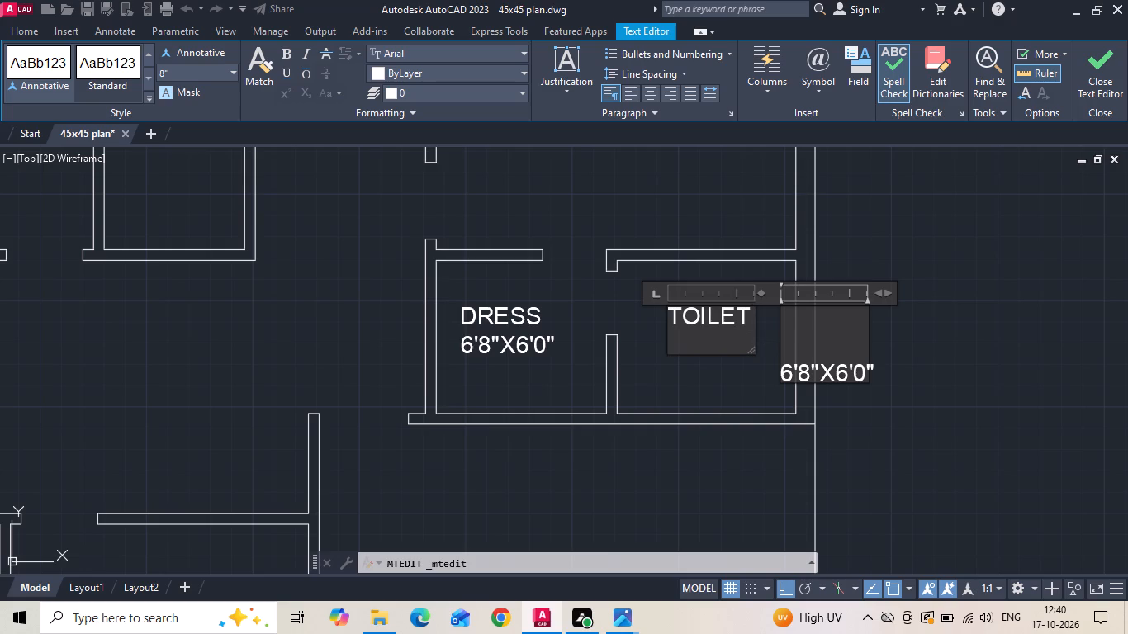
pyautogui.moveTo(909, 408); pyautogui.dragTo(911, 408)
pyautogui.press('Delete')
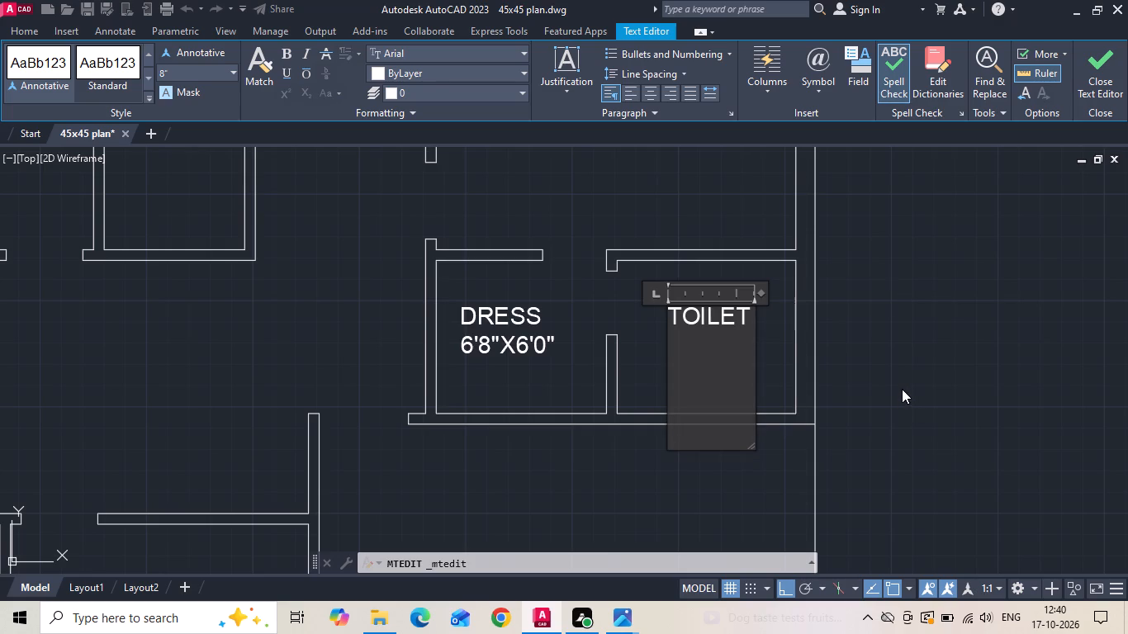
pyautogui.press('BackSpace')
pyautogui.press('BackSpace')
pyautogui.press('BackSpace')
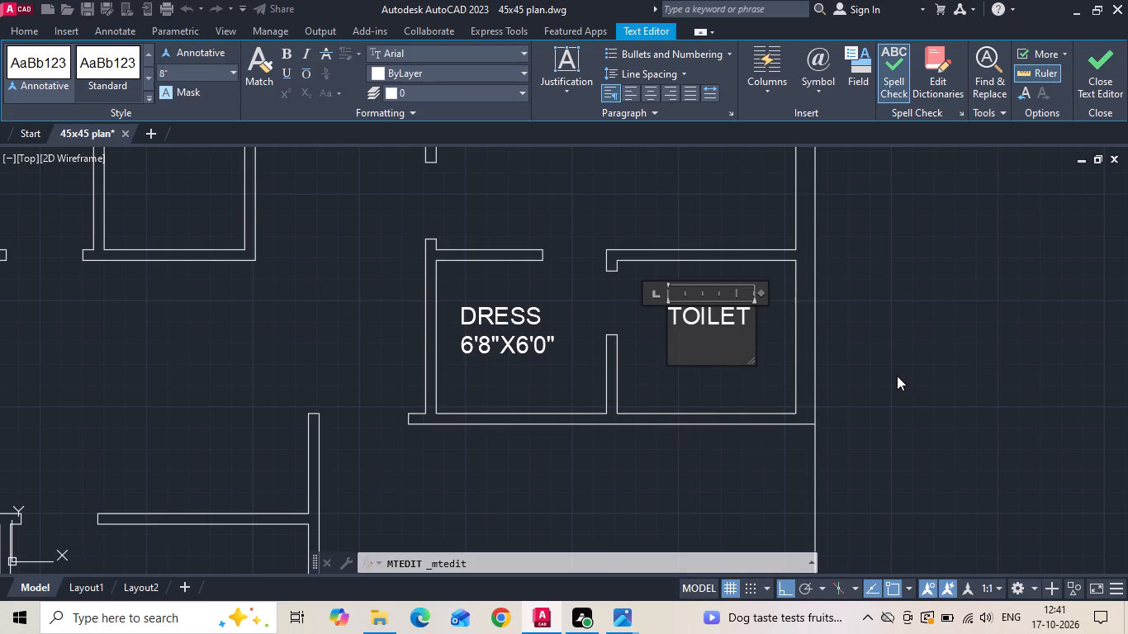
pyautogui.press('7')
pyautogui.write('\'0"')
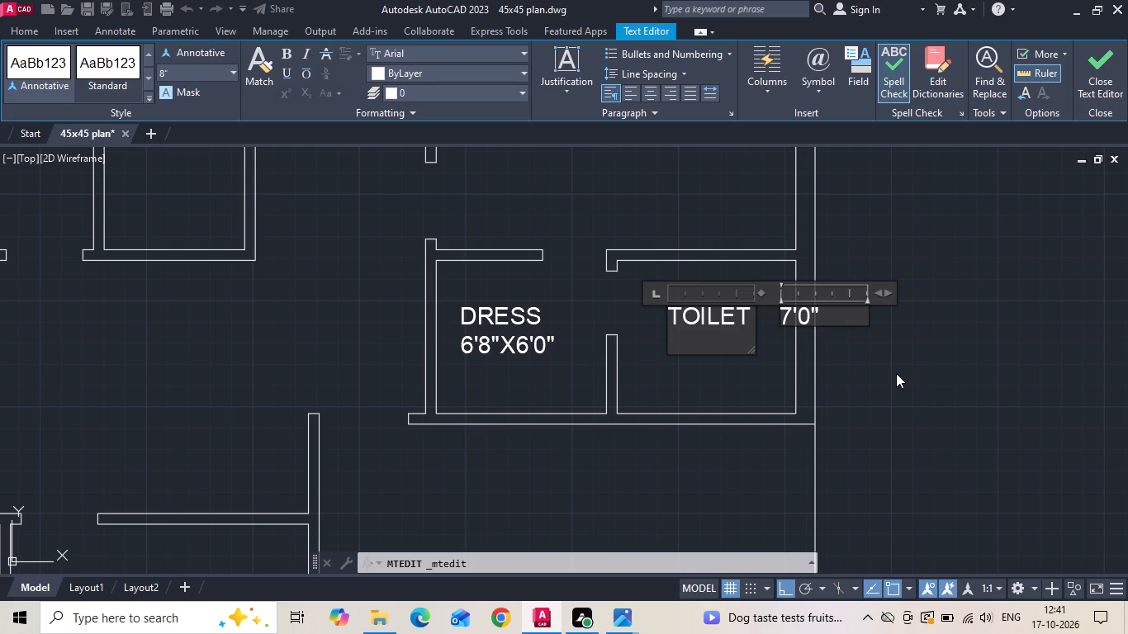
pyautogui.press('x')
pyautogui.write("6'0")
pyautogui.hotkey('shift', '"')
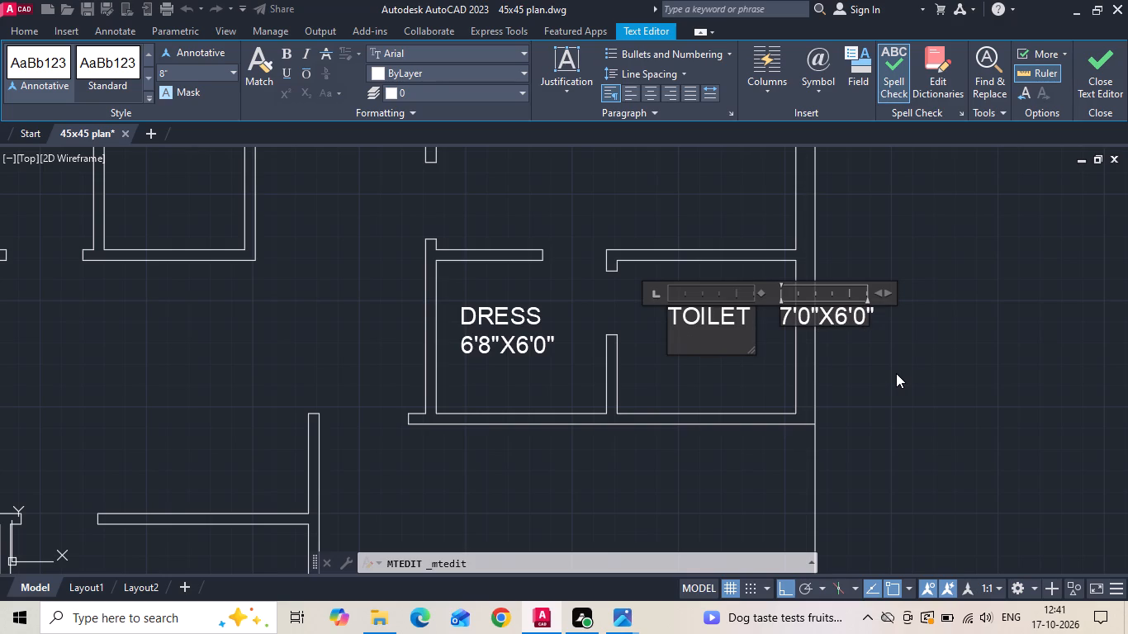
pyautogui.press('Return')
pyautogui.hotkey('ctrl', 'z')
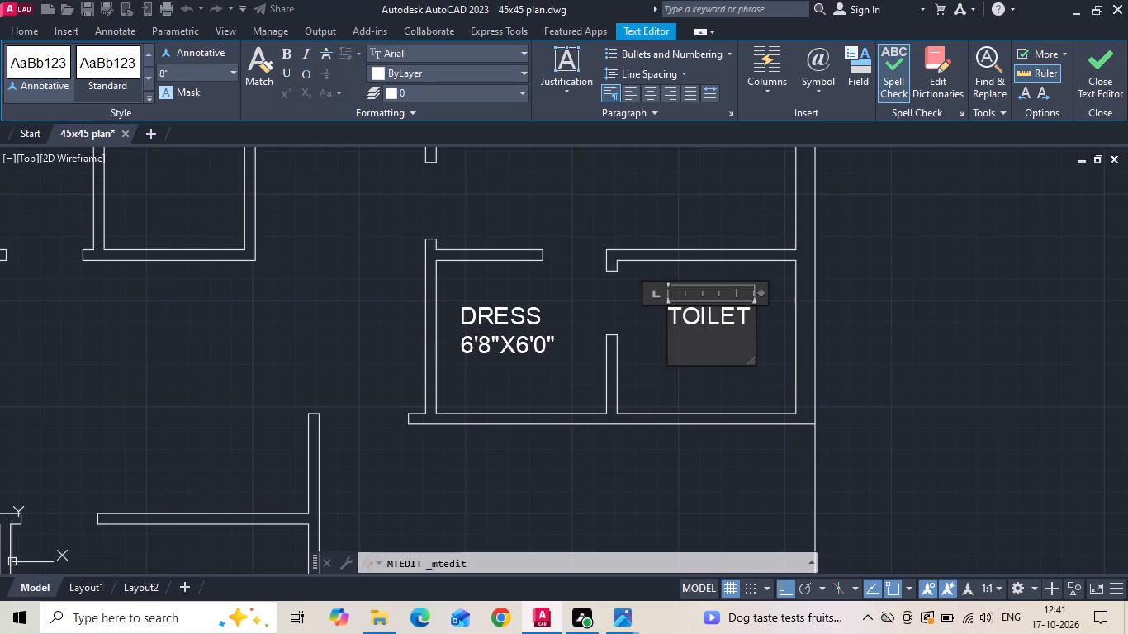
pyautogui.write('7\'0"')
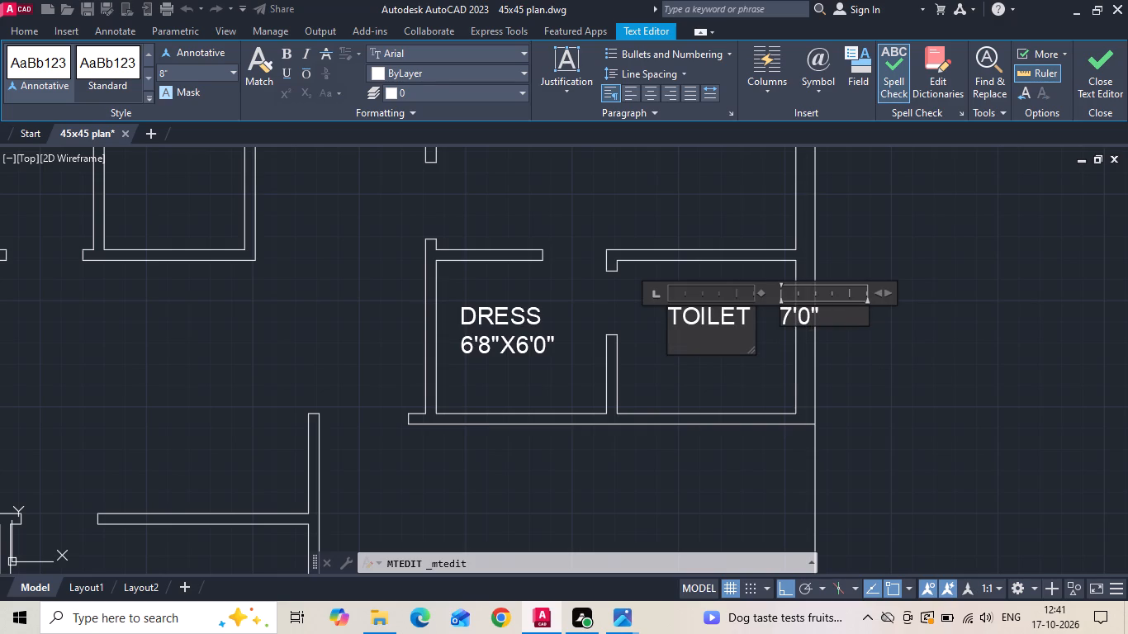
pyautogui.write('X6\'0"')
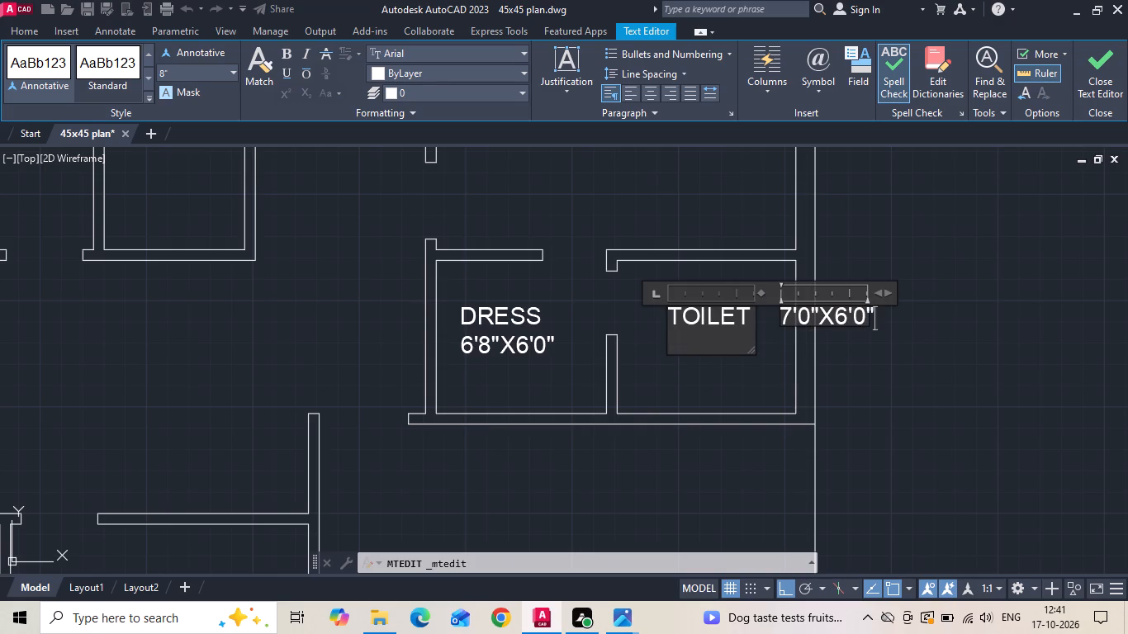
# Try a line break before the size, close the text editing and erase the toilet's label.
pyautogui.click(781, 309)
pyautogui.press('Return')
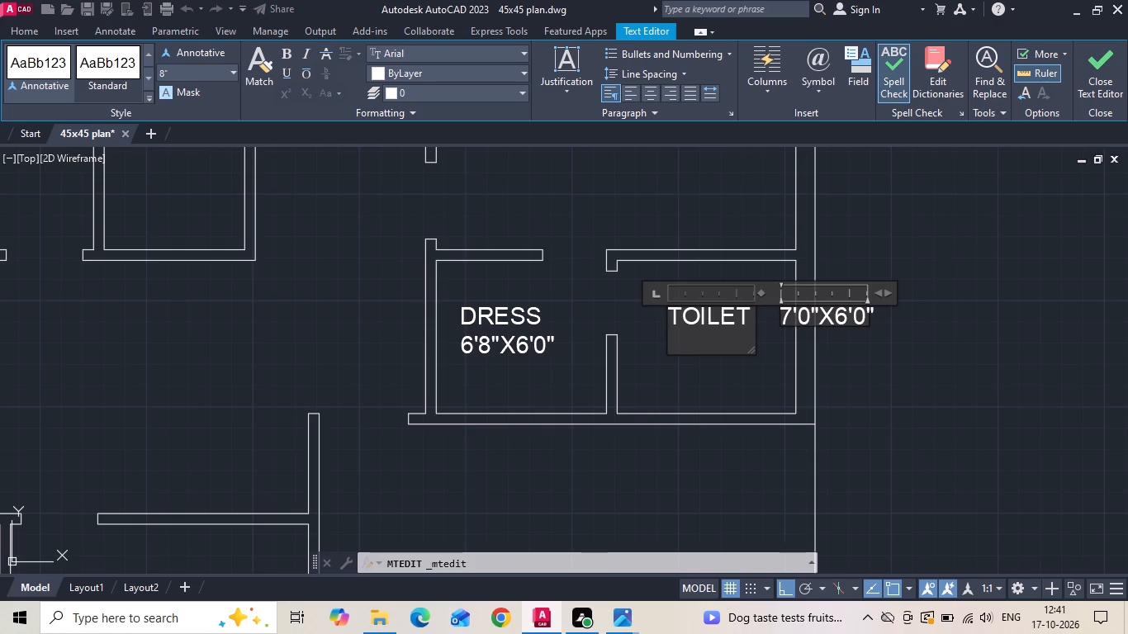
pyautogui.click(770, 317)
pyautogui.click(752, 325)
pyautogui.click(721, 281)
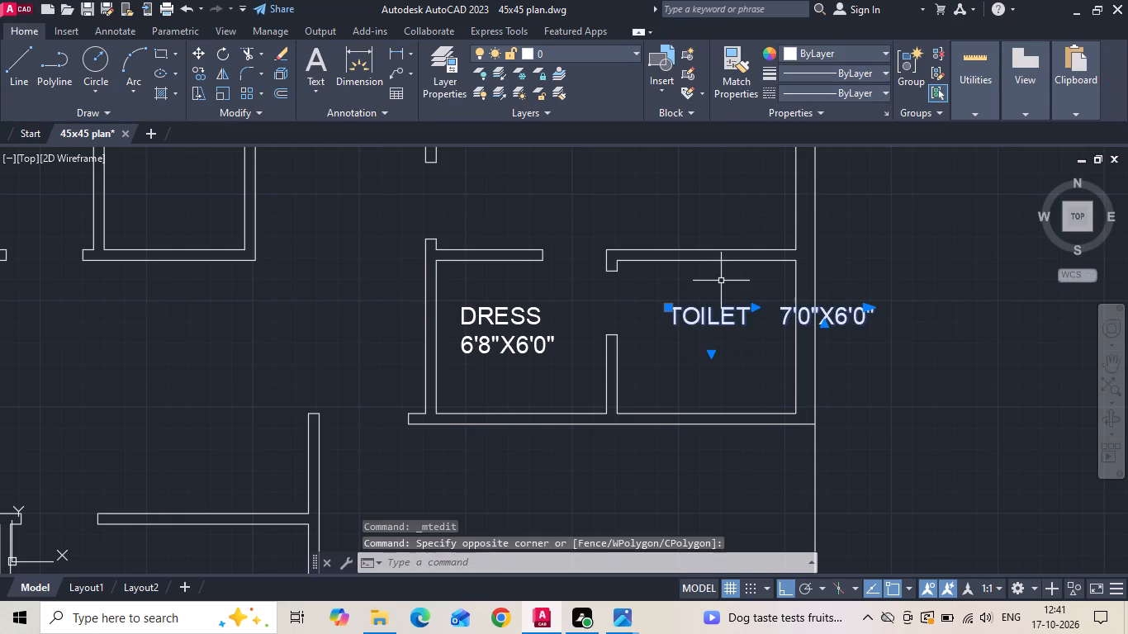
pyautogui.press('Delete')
# Create a multiline text label in the toilet beside the dress room, 8" high, reading TOILET with 7'0"X6'0" on the second line.
pyautogui.write('MTEXR')
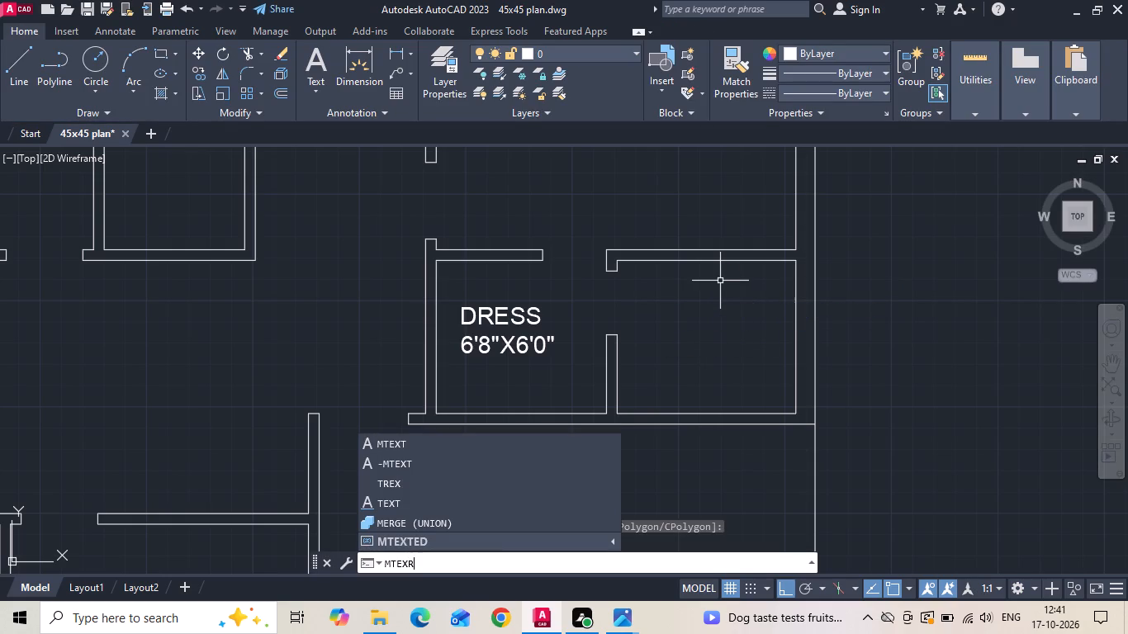
pyautogui.press('BackSpace')
pyautogui.write('T')
pyautogui.press('space')
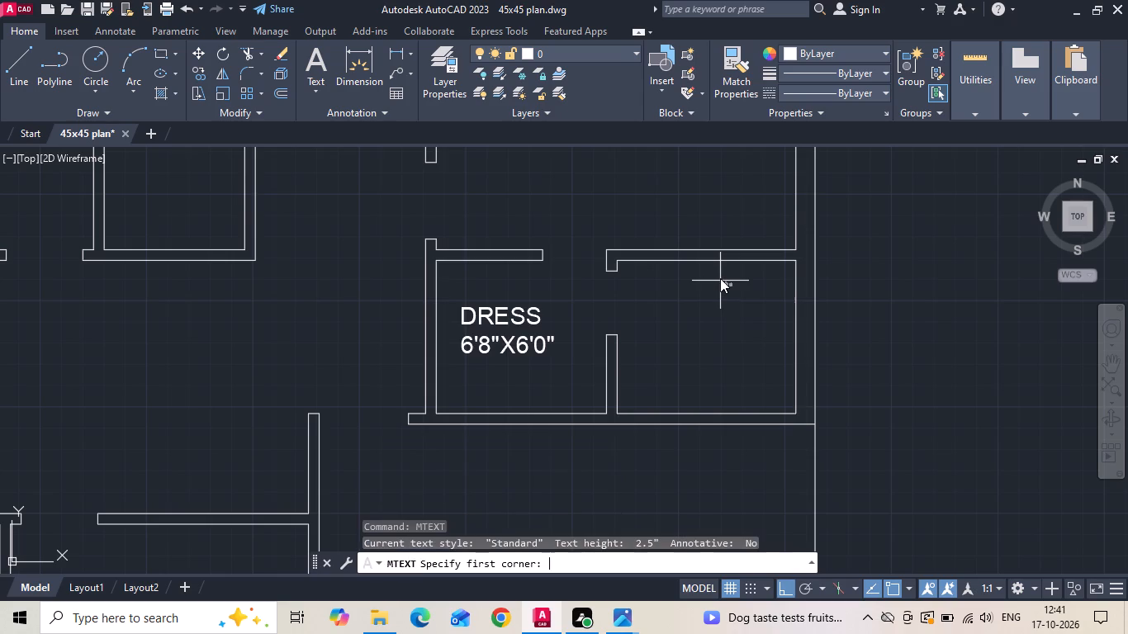
pyautogui.moveTo(644, 291); pyautogui.dragTo(660, 317)
pyautogui.click(746, 371)
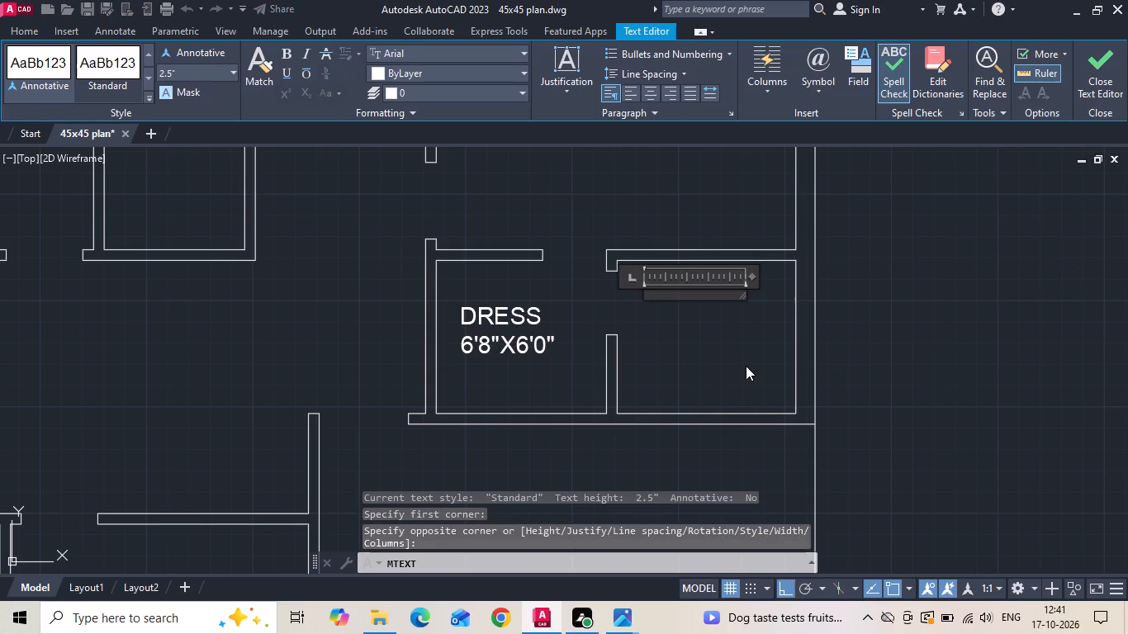
pyautogui.click(216, 76)
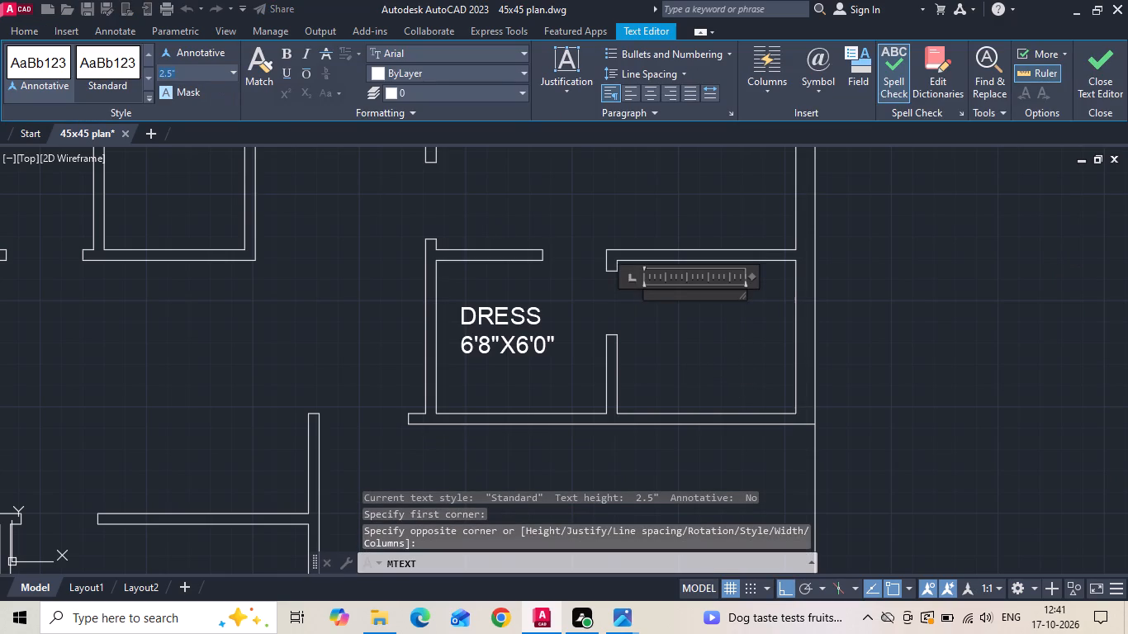
pyautogui.press('BackSpace')
pyautogui.press('8')
pyautogui.hotkey('shift', '"')
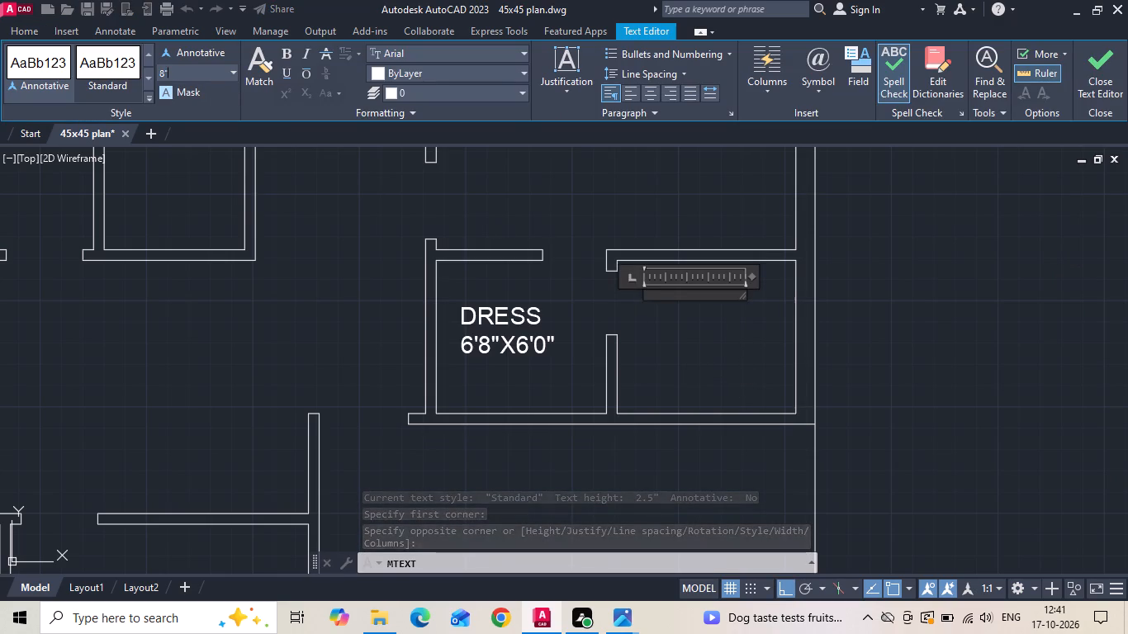
pyautogui.press('Return')
pyautogui.write('TOILET')
pyautogui.press('Return')
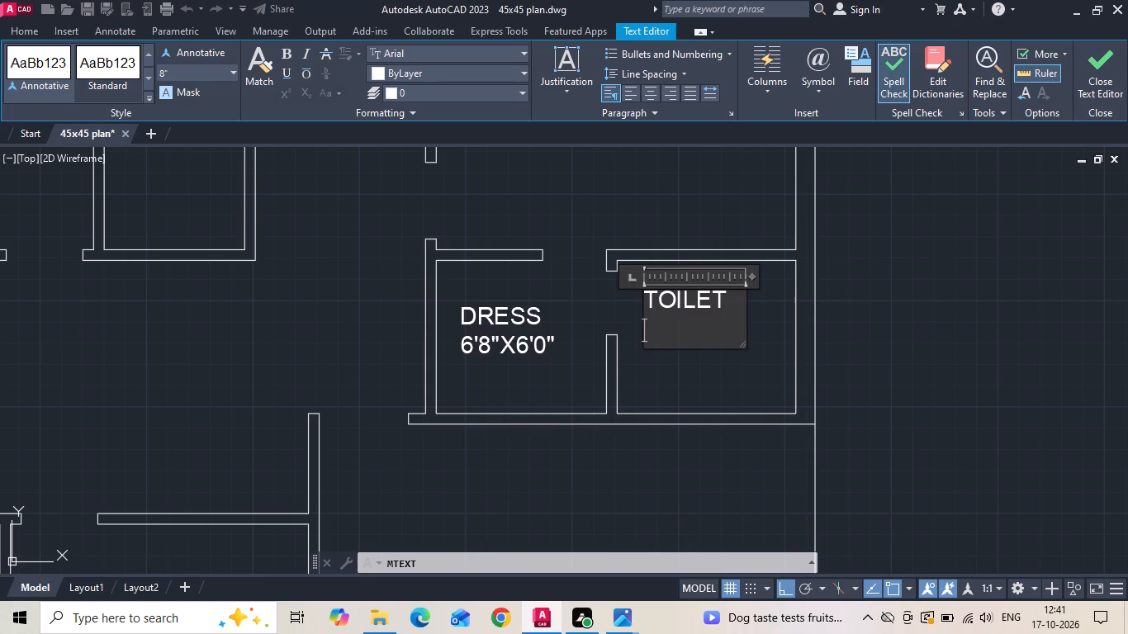
pyautogui.write('7\'0"X6\'0"')
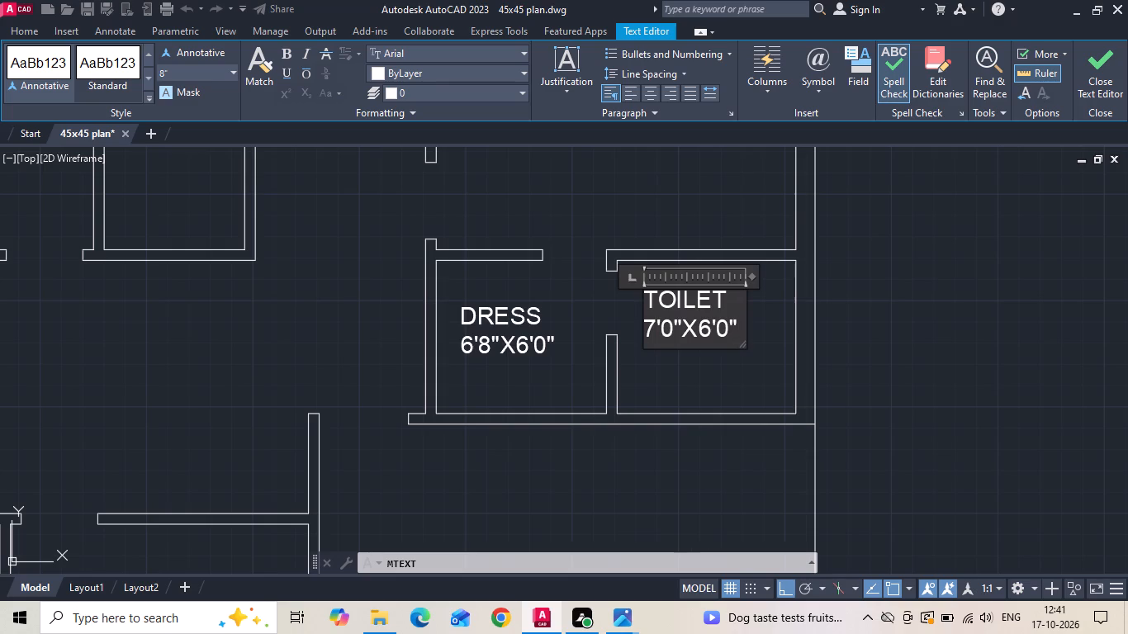
pyautogui.click(653, 352)
# Move the new TOILET label with Ortho off to the middle of its room, level with the DRESS label.
pyautogui.click(658, 339)
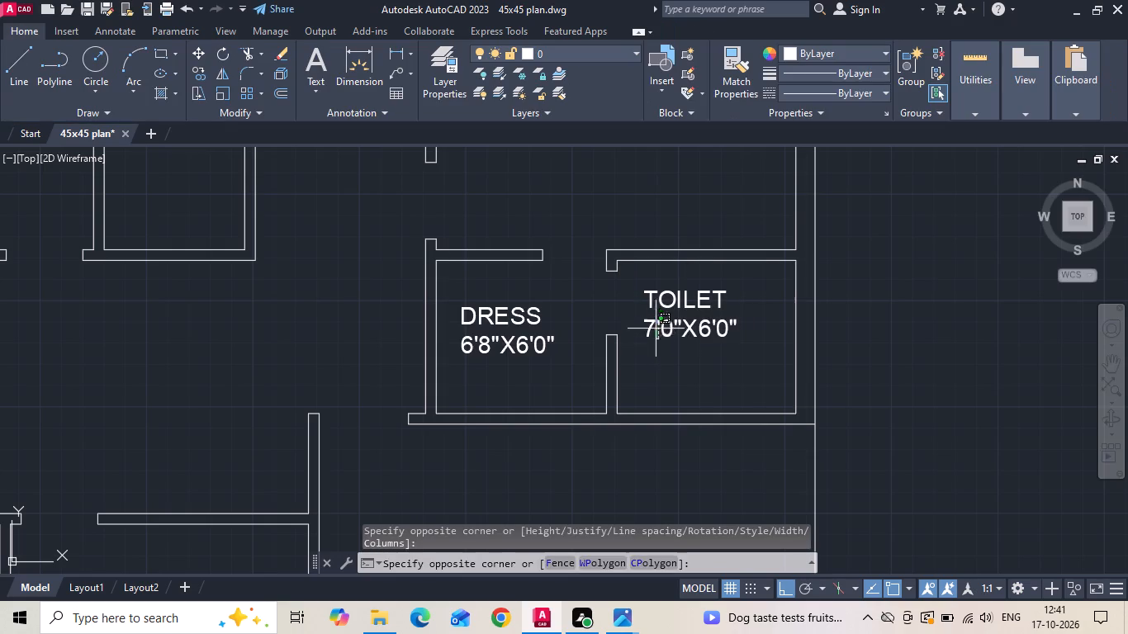
pyautogui.click(650, 315)
pyautogui.rightClick(650, 315)
pyautogui.click(694, 304)
pyautogui.click(958, 364)
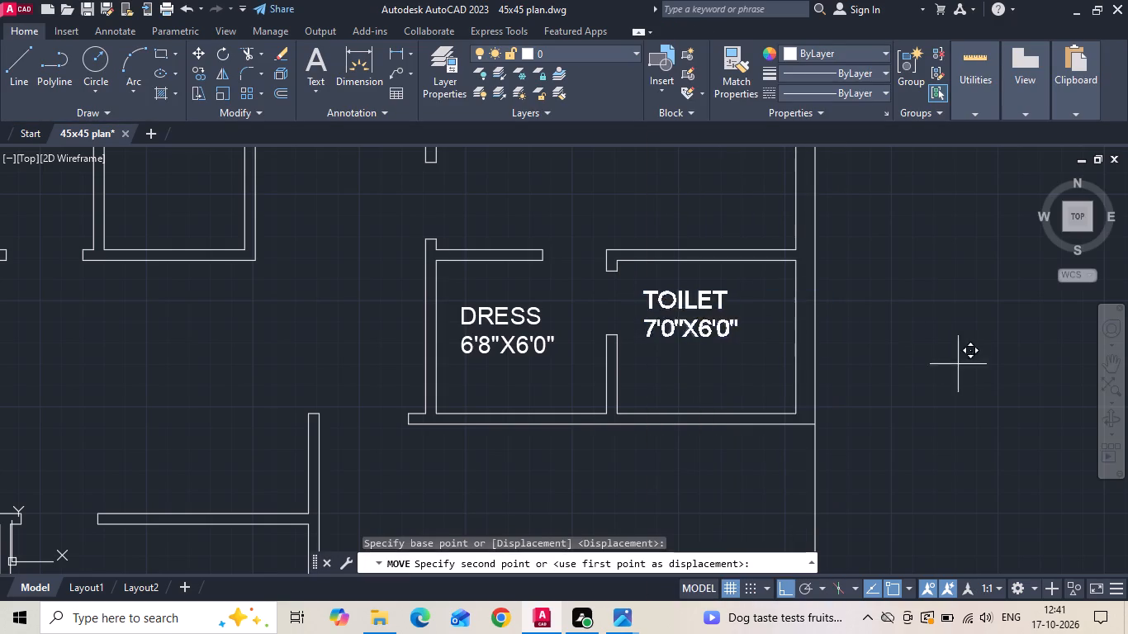
pyautogui.press('F8')
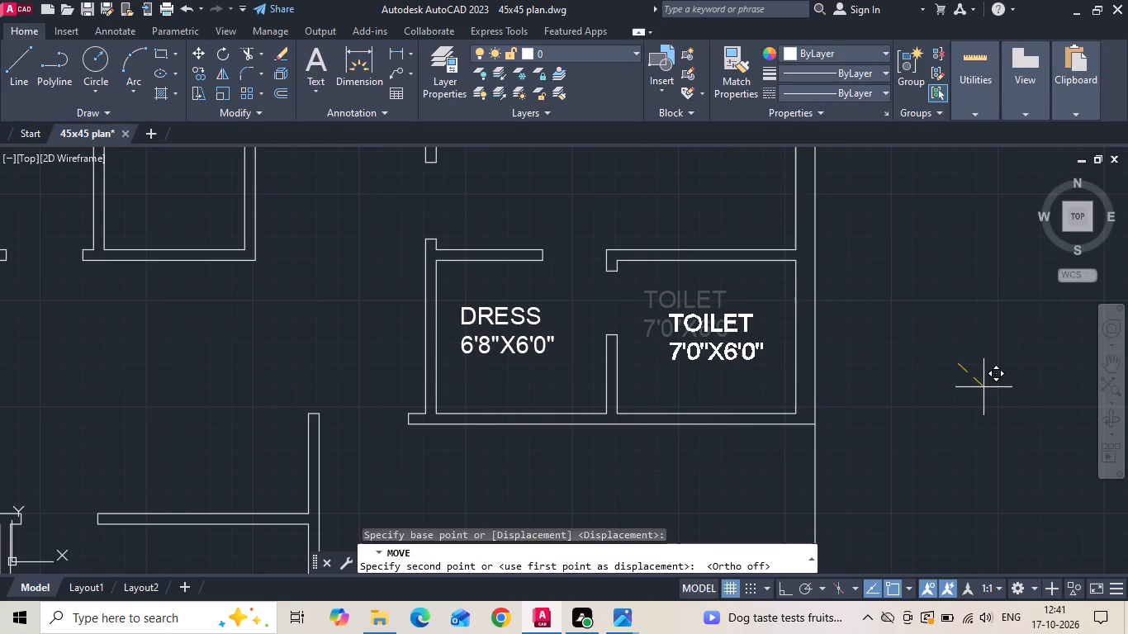
pyautogui.click(983, 378)
# Copy the TOILET label into the upper toilet between the 16'0"X15'0" bedroom and the staircase.
pyautogui.scroll(-3, 878, 399)
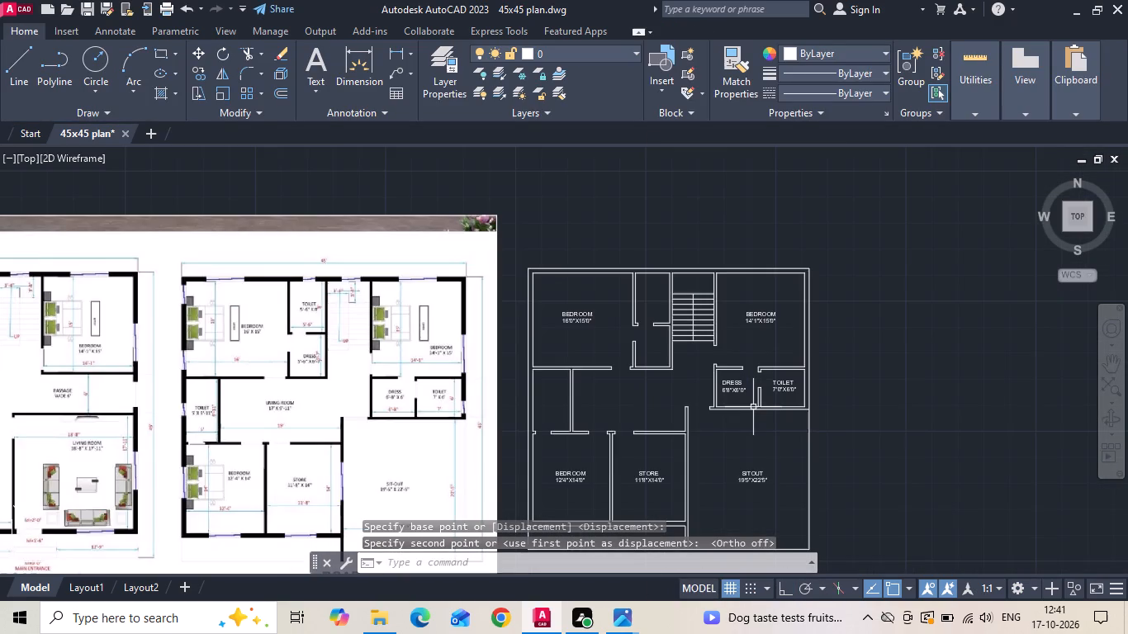
pyautogui.scroll(2, 800, 391)
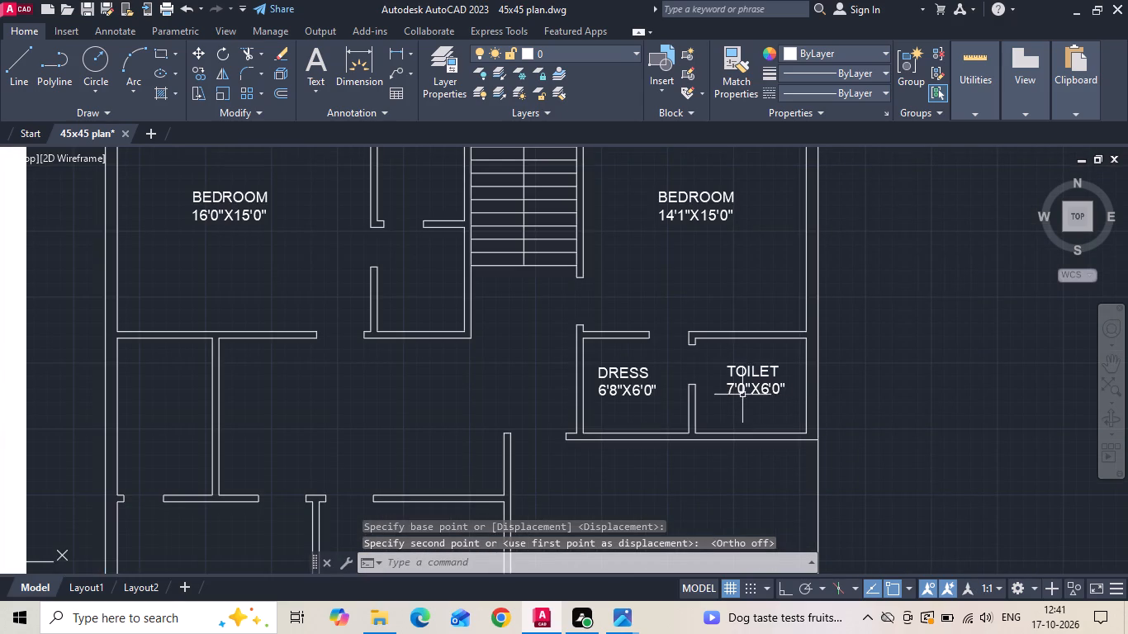
pyautogui.scroll(-2, 760, 372)
pyautogui.click(761, 371)
pyautogui.rightClick(761, 371)
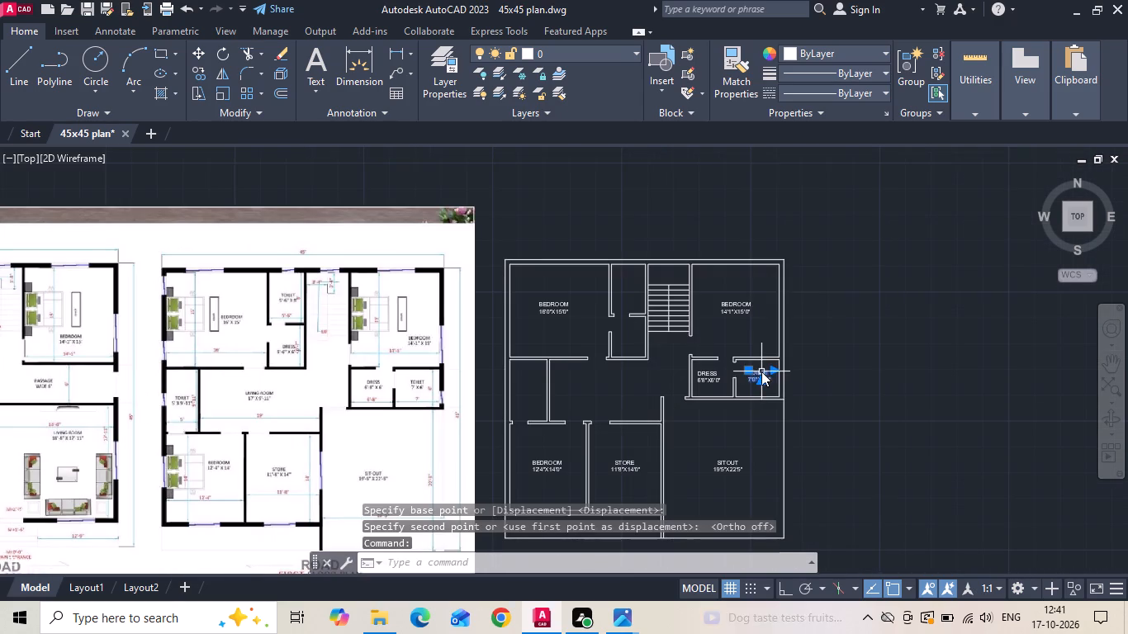
pyautogui.click(799, 312)
pyautogui.click(761, 371)
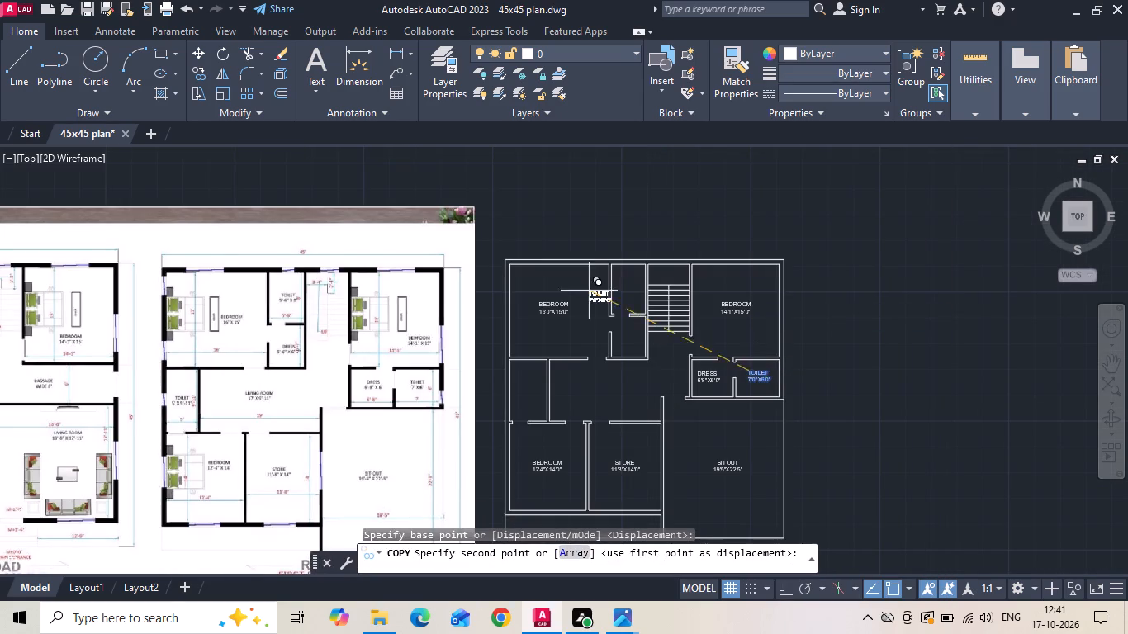
pyautogui.scroll(2, 593, 278)
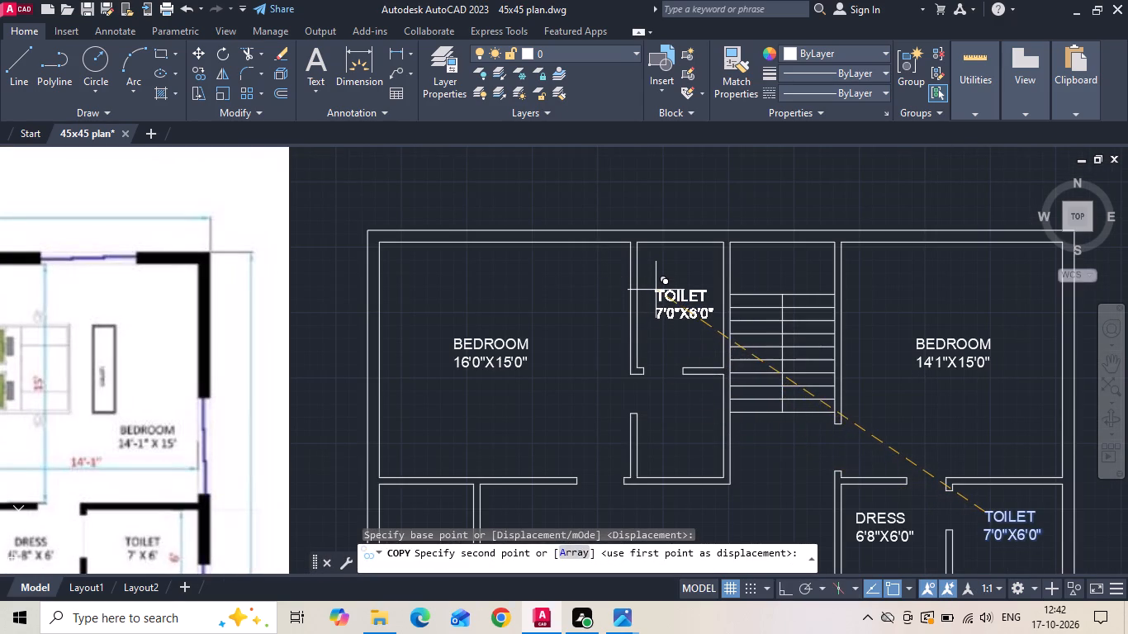
pyautogui.click(652, 286)
pyautogui.scroll(-2, 720, 311)
pyautogui.press('Escape')
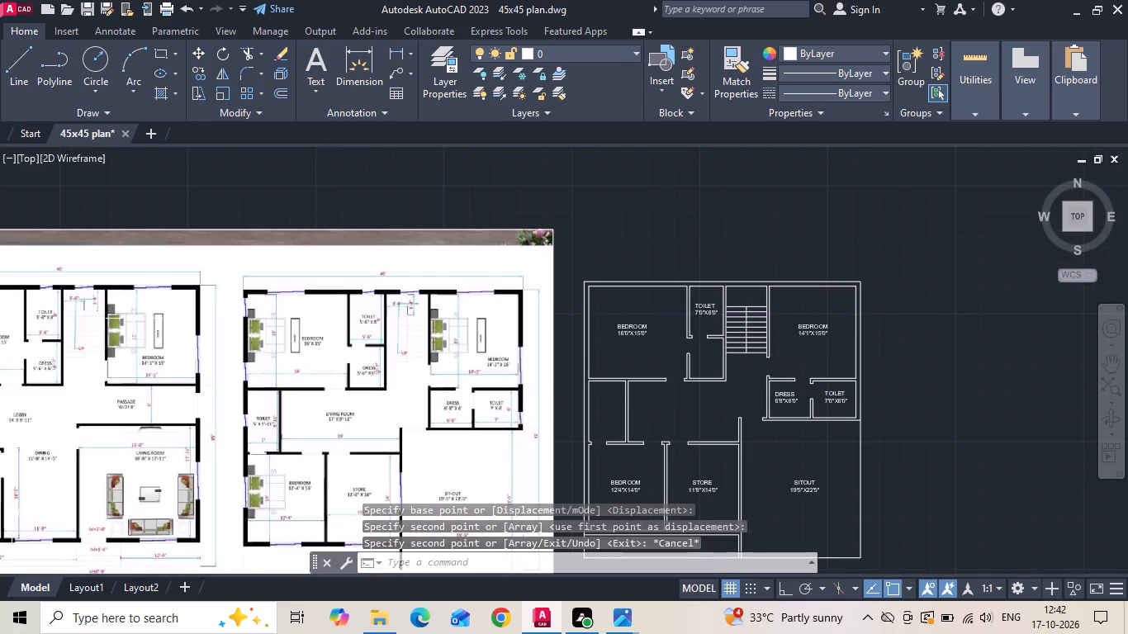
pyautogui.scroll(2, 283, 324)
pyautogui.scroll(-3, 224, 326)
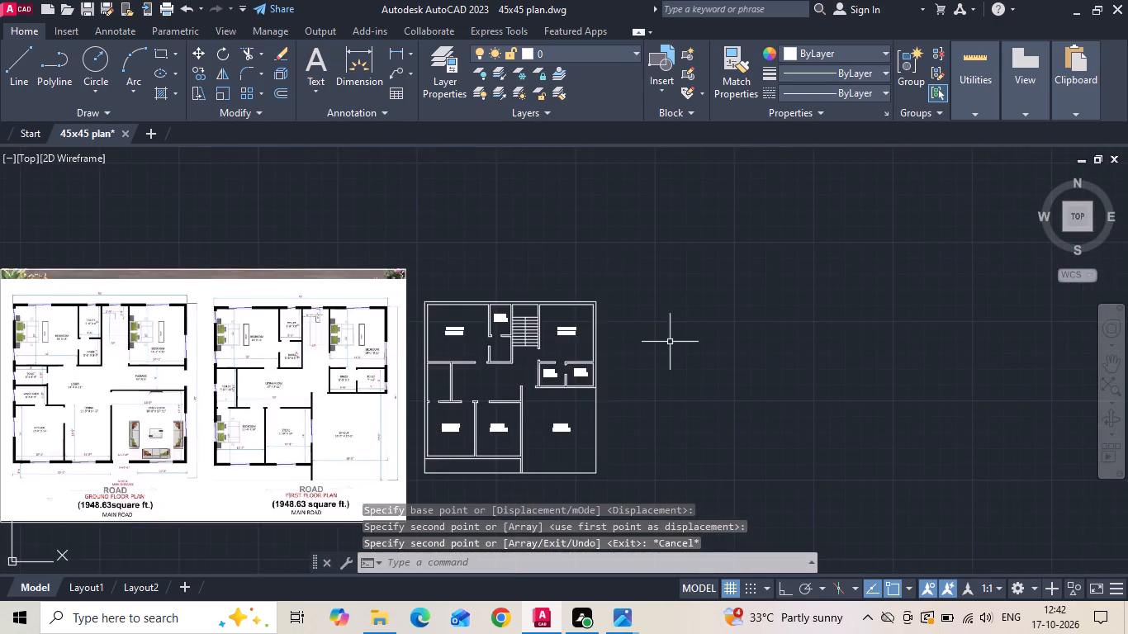
# Change the size line of the upper TOILET label beside the staircase to 5'6"X8'0".
pyautogui.scroll(2, 664, 338)
pyautogui.scroll(2, 345, 300)
pyautogui.moveTo(167, 293); pyautogui.dragTo(553, 319, button='middle')
pyautogui.scroll(2, 543, 314)
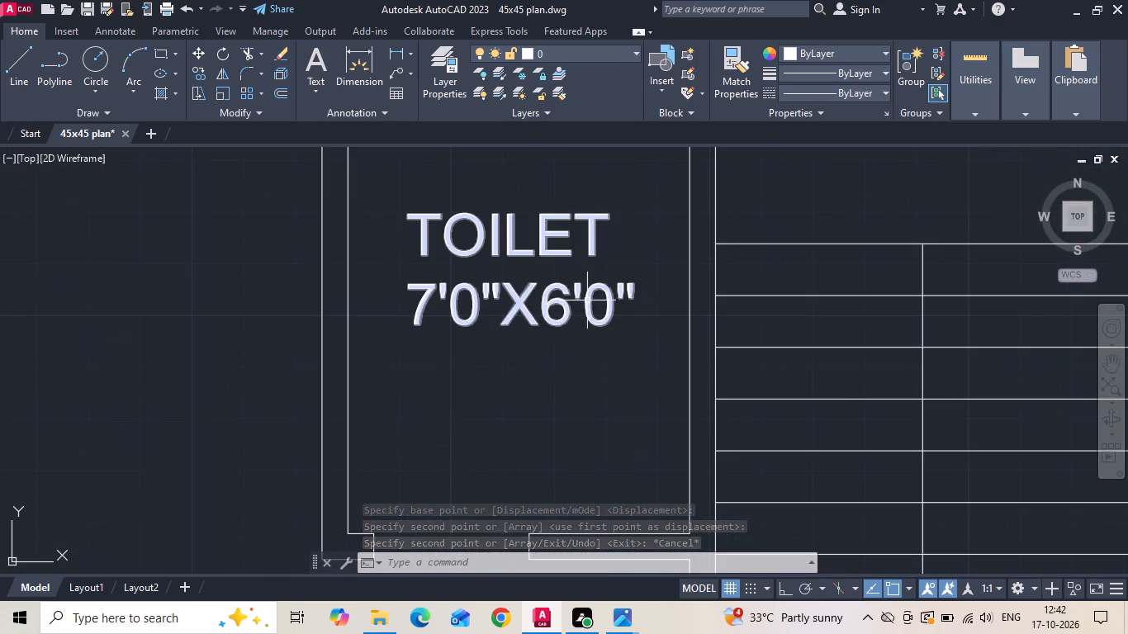
pyautogui.doubleClick(565, 310)
pyautogui.press('BackSpace')
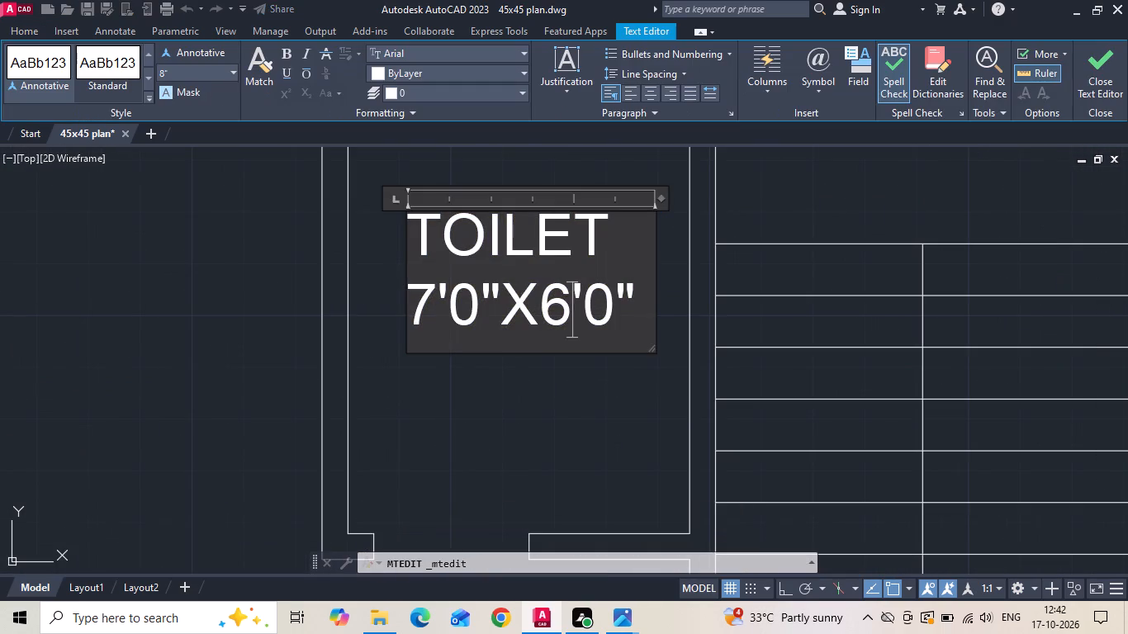
pyautogui.press('8')
pyautogui.click(472, 314)
pyautogui.press('BackSpace')
pyautogui.press('6')
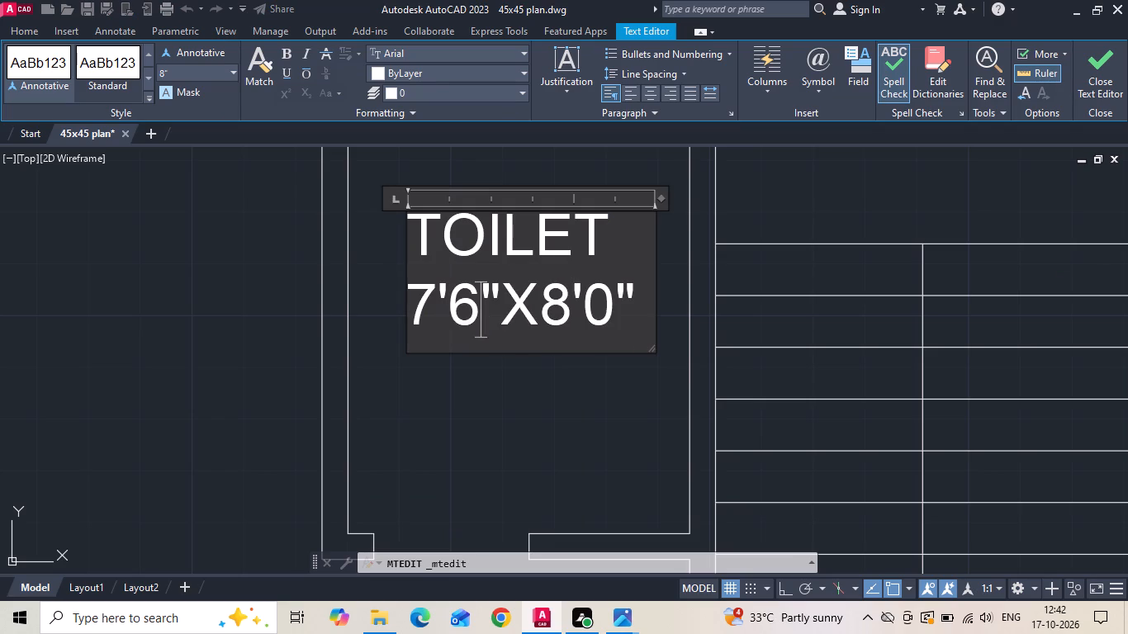
pyautogui.click(436, 312)
pyautogui.press('BackSpace')
pyautogui.press('5')
pyautogui.scroll(-2, 478, 275)
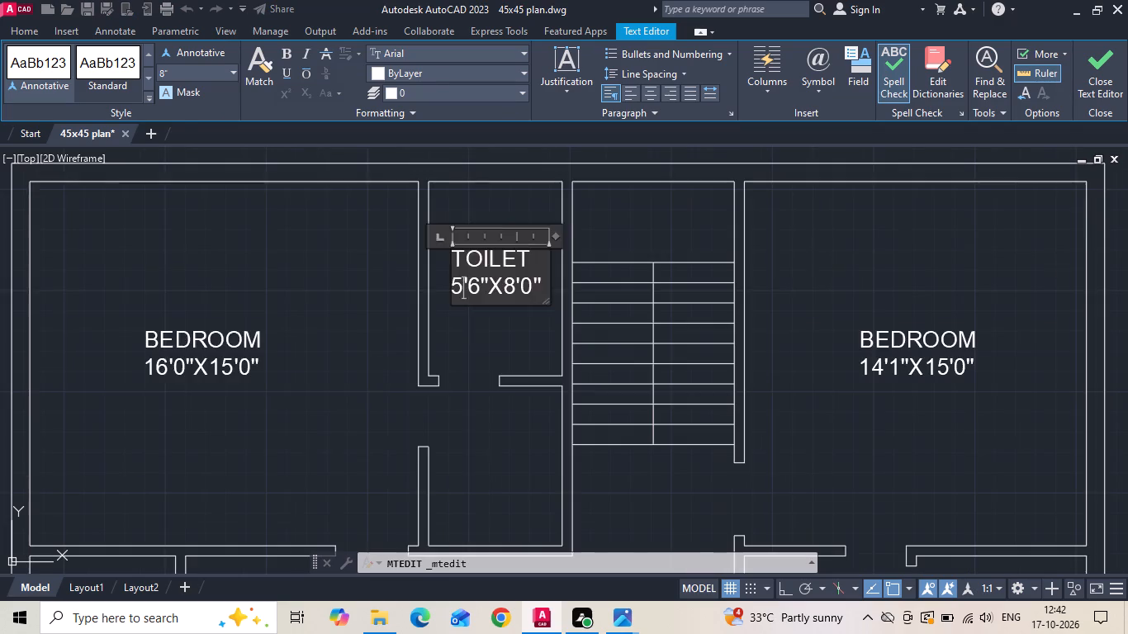
pyautogui.click(472, 323)
# Copy the DRESS label into the small room directly below the upper toilet.
pyautogui.scroll(-2, 489, 272)
pyautogui.click(623, 409)
pyautogui.rightClick(622, 409)
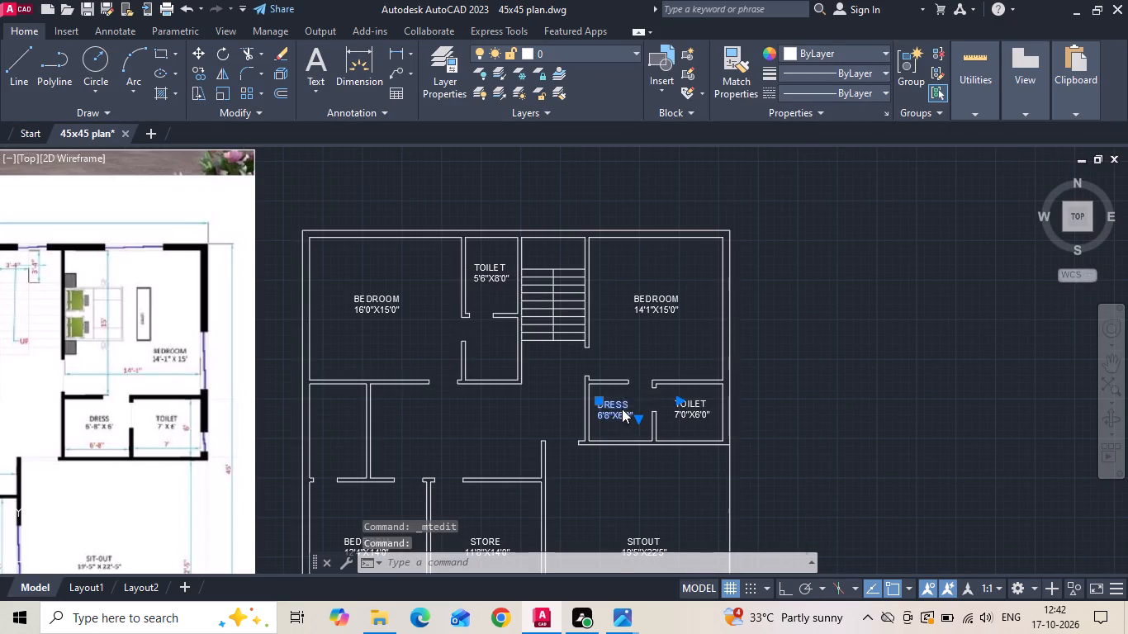
pyautogui.click(687, 323)
pyautogui.click(616, 419)
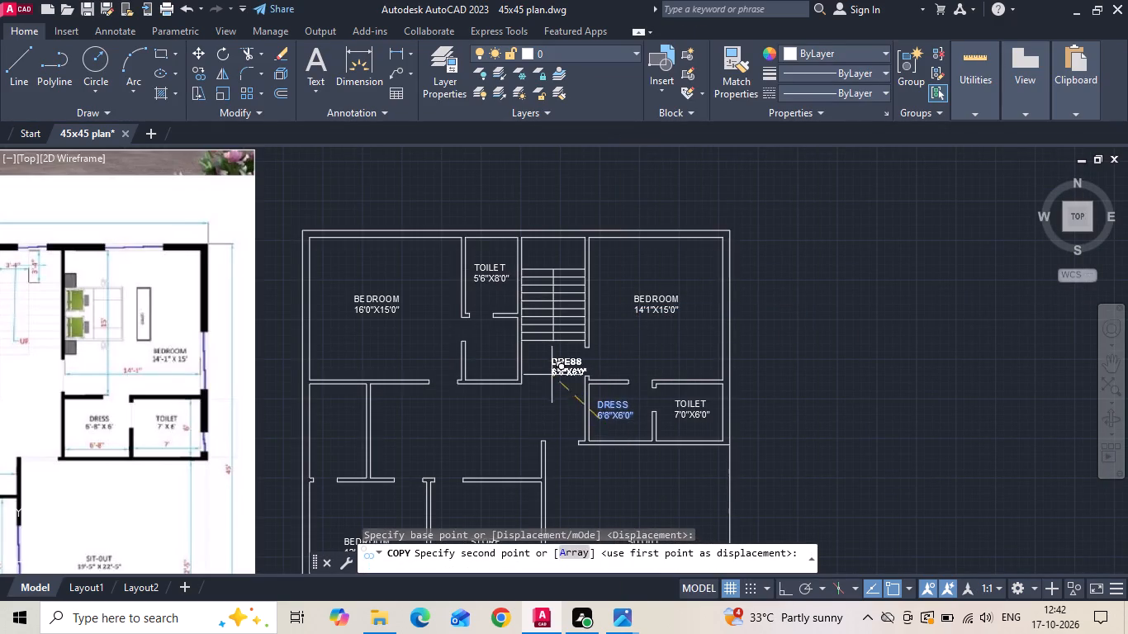
pyautogui.scroll(2, 510, 366)
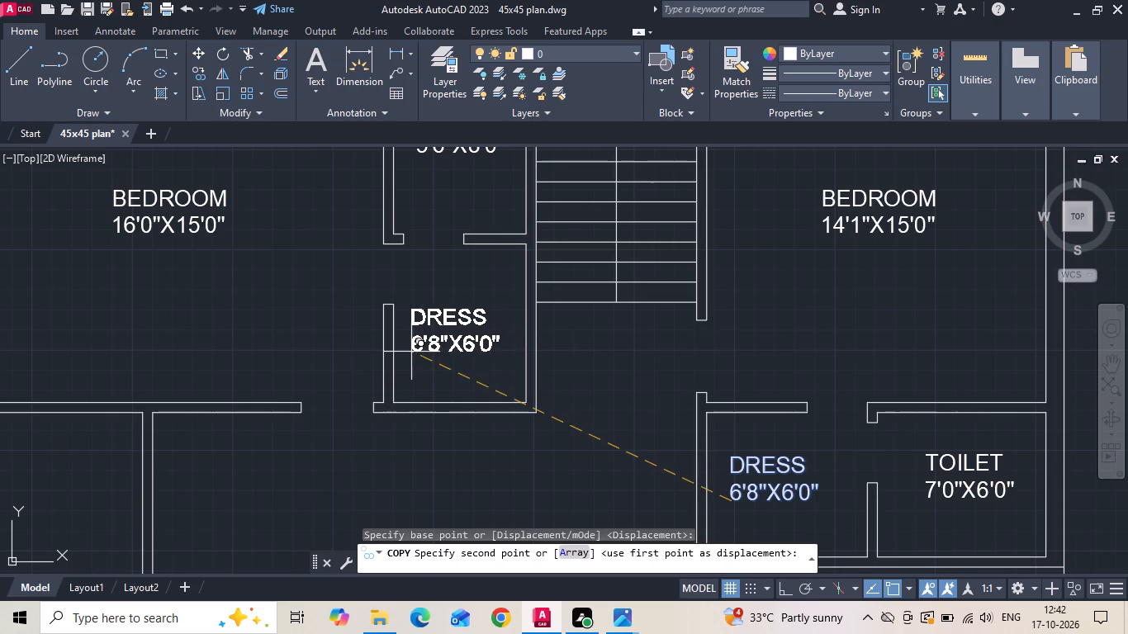
pyautogui.click(419, 348)
pyautogui.scroll(-2, 589, 334)
pyautogui.press('Escape')
# Check the upper dress room's size in the reference image and measure the drawn room's depth with a temporary linear dimension.
pyautogui.scroll(-1, 634, 341)
pyautogui.scroll(1, 267, 350)
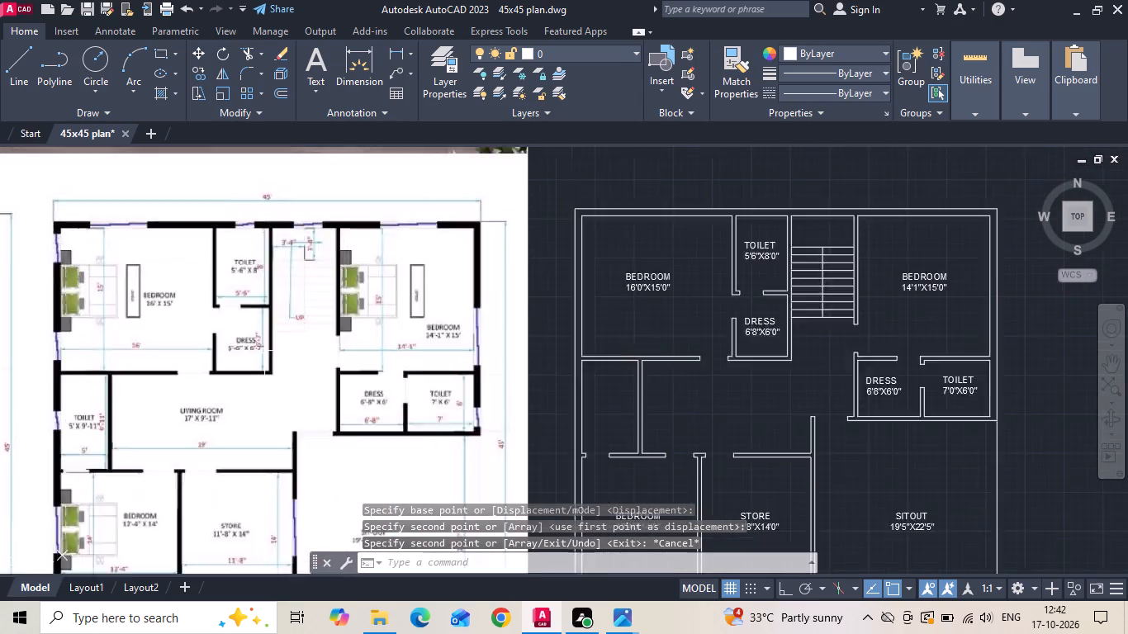
pyautogui.scroll(2, 258, 353)
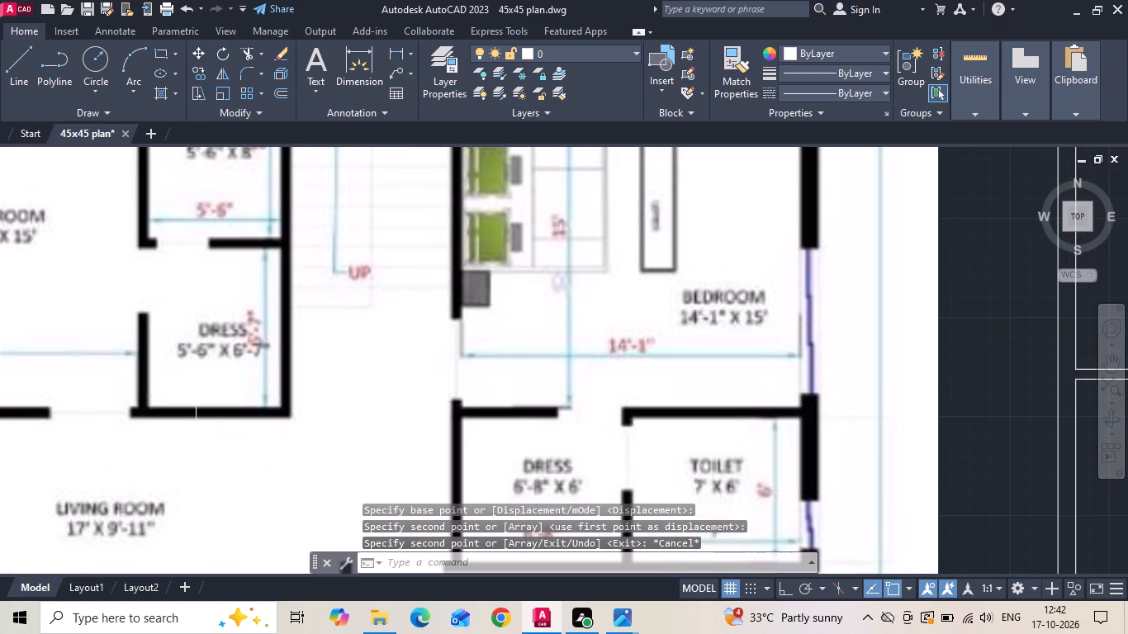
pyautogui.scroll(-3, 186, 395)
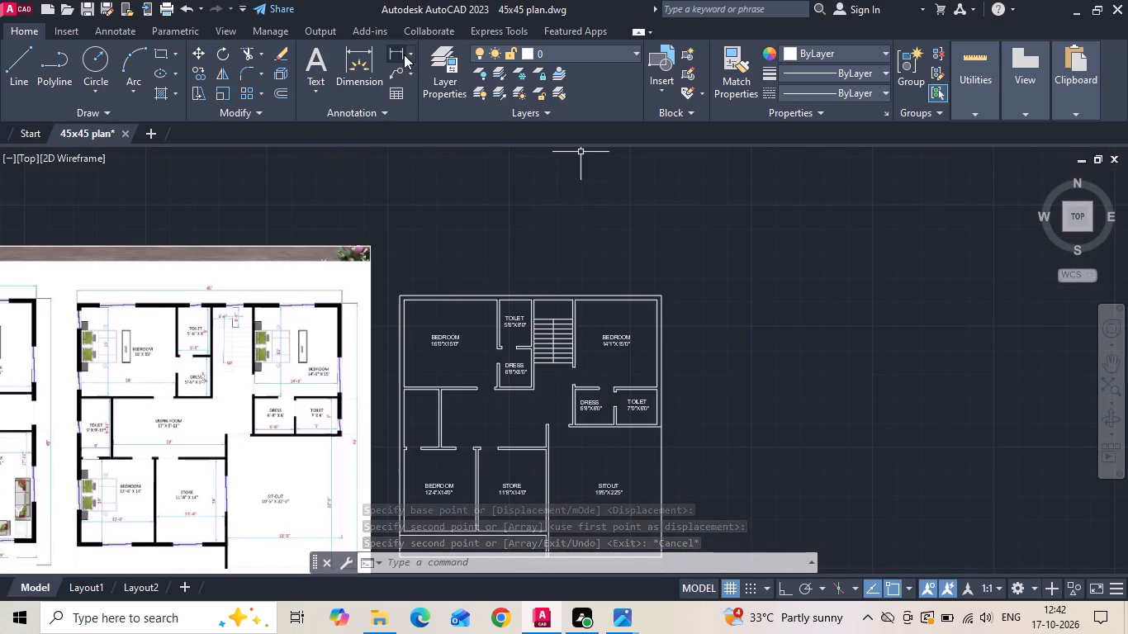
pyautogui.click(403, 54)
pyautogui.scroll(3, 491, 338)
pyautogui.click(584, 357)
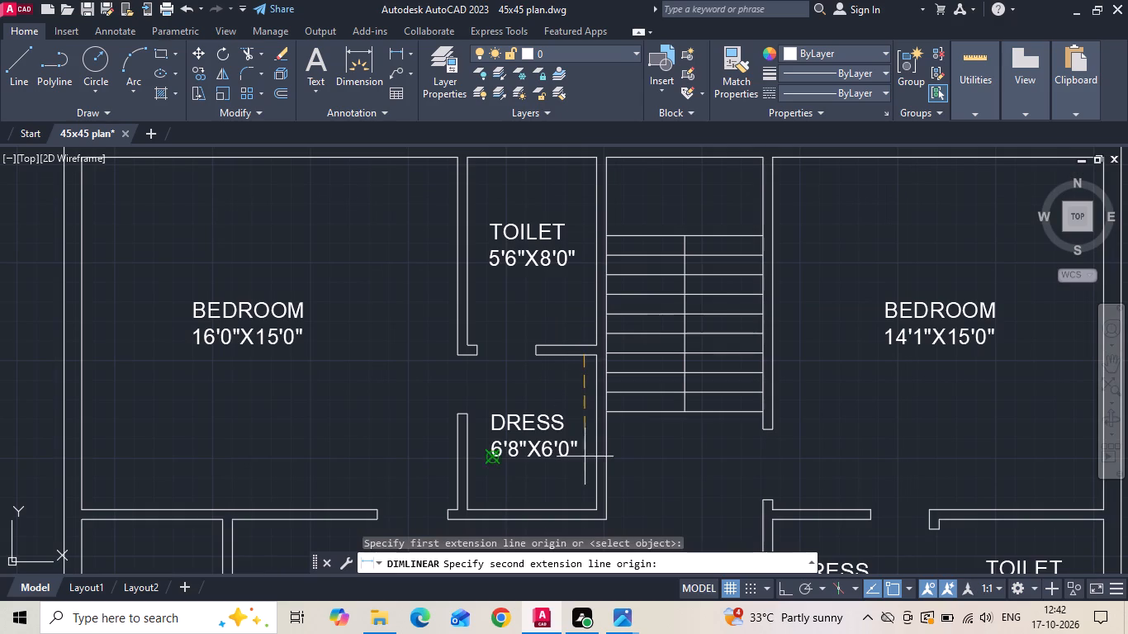
pyautogui.click(585, 513)
pyautogui.press('Escape')
# Change the size line of the copied DRESS label below the upper toilet to 5'6"X6'7".
pyautogui.scroll(1, 576, 475)
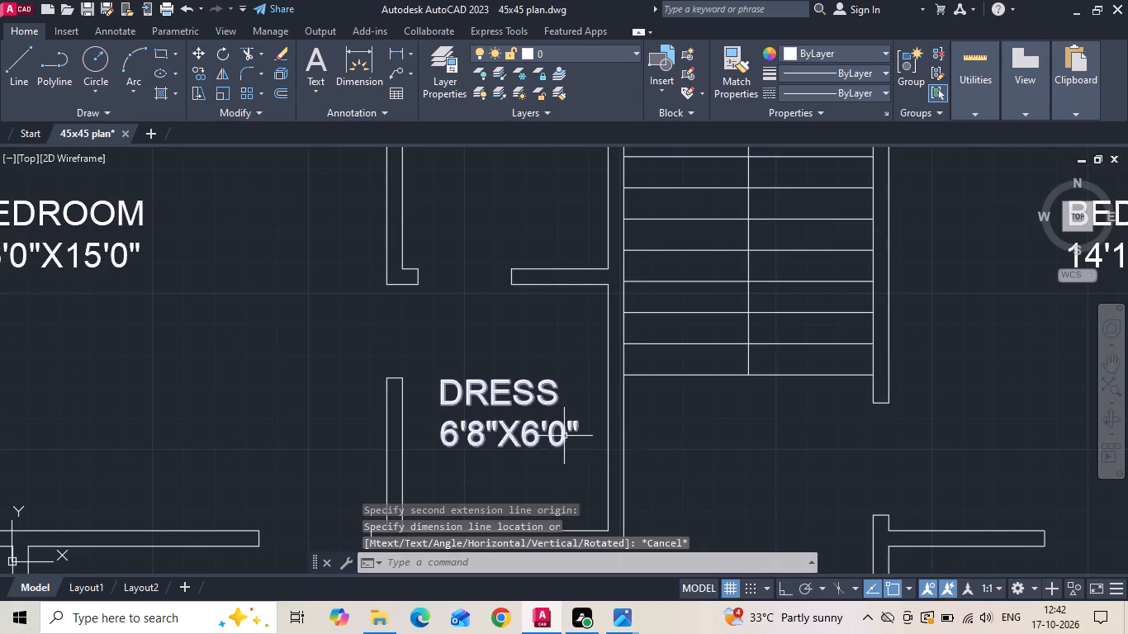
pyautogui.doubleClick(564, 436)
pyautogui.press('BackSpace')
pyautogui.press('7')
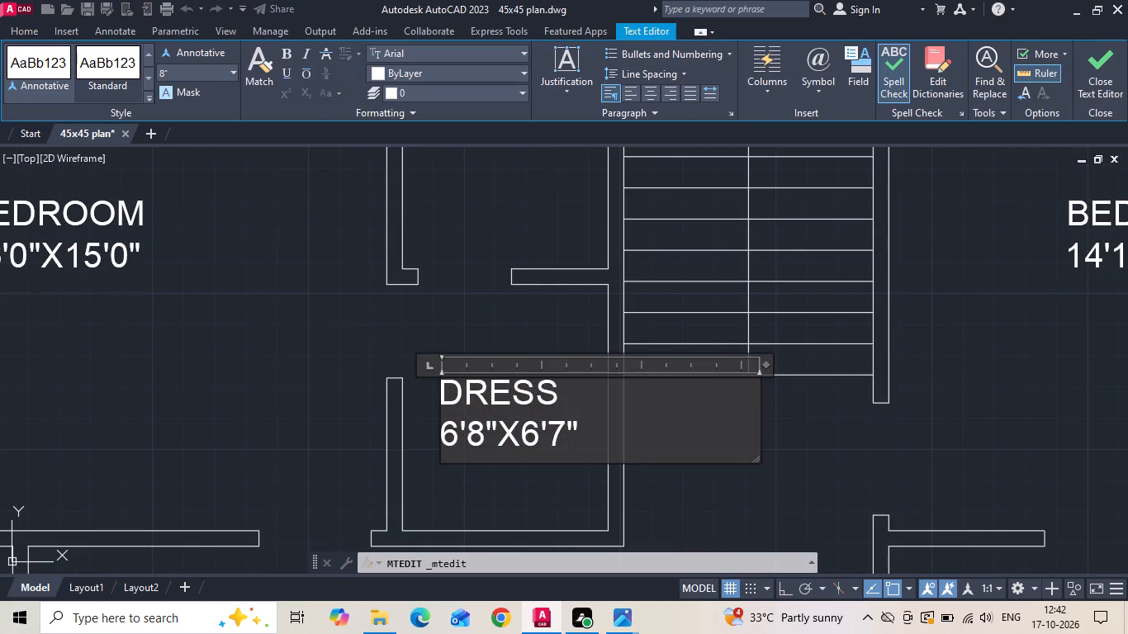
pyautogui.click(487, 438)
pyautogui.press('BackSpace')
pyautogui.press('6')
pyautogui.click(457, 436)
pyautogui.press('BackSpace')
pyautogui.press('5')
pyautogui.scroll(-1, 488, 361)
pyautogui.click(632, 457)
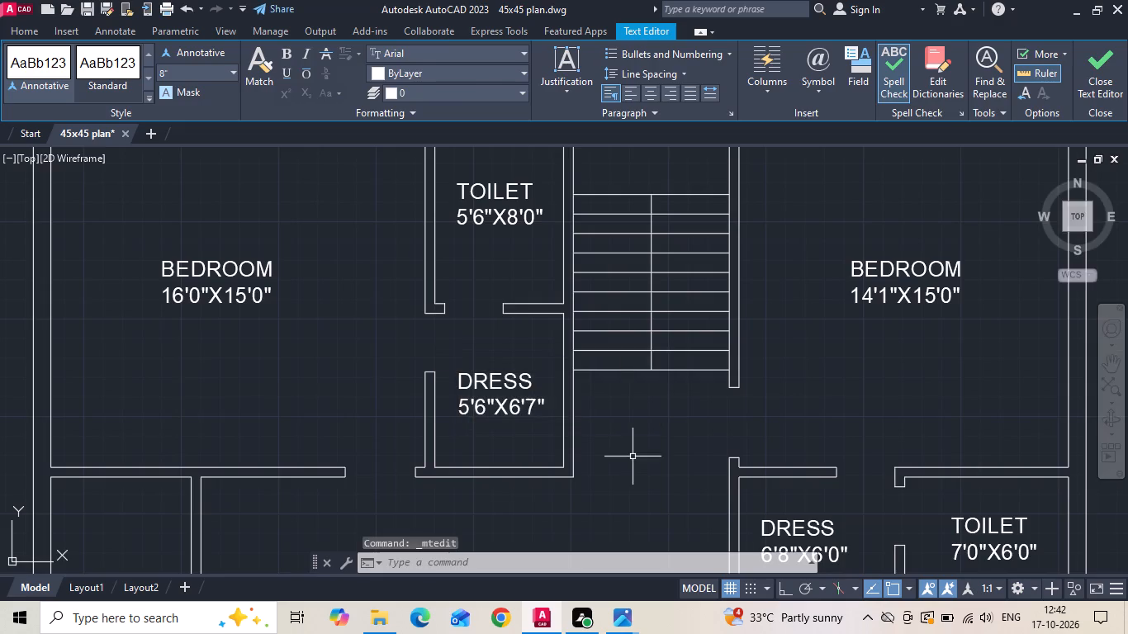
# Copy the upper TOILET label into the narrow room below the 16'0"X15'0" bedroom.
pyautogui.scroll(-2, 571, 397)
pyautogui.moveTo(595, 434); pyautogui.dragTo(688, 309, button='middle')
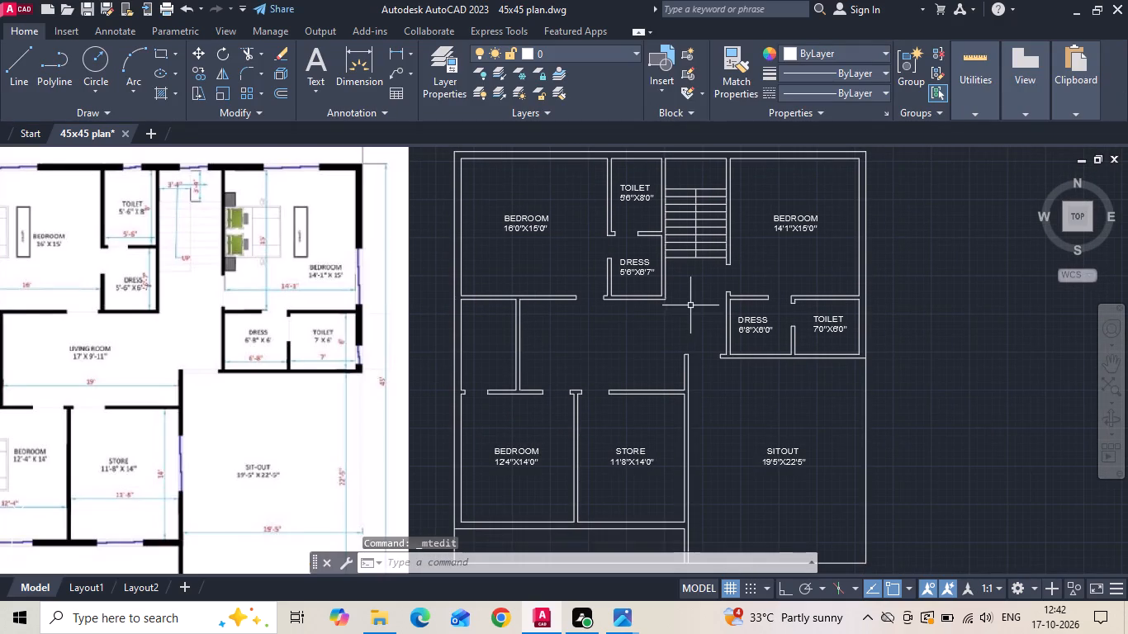
pyautogui.click(631, 193)
pyautogui.rightClick(630, 192)
pyautogui.click(670, 314)
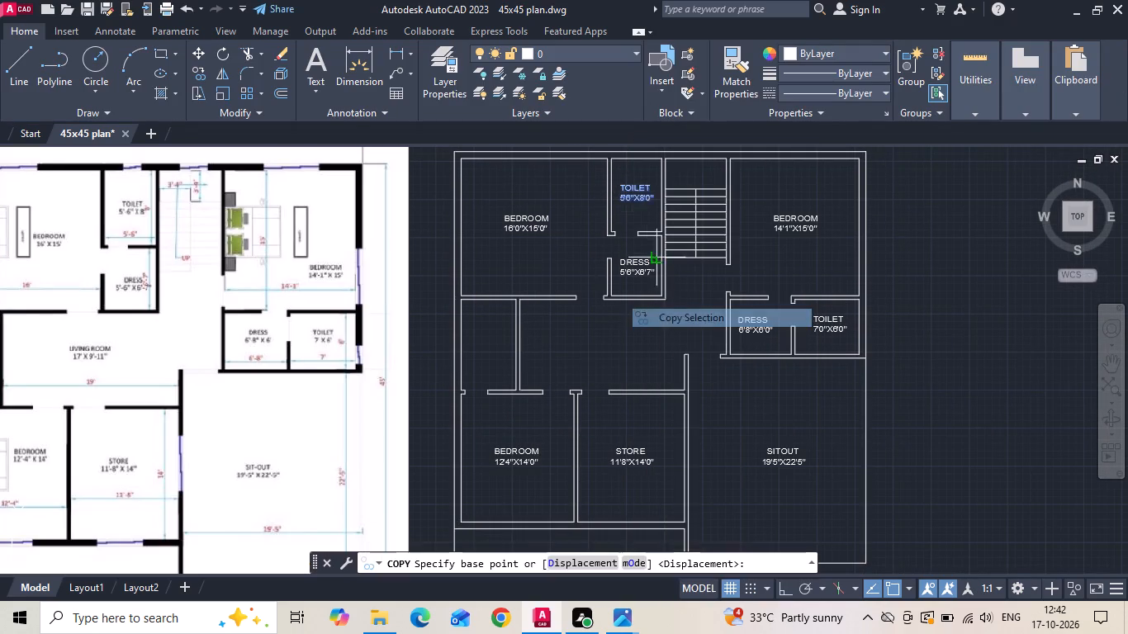
pyautogui.moveTo(643, 182); pyautogui.dragTo(631, 206)
pyautogui.scroll(2, 545, 321)
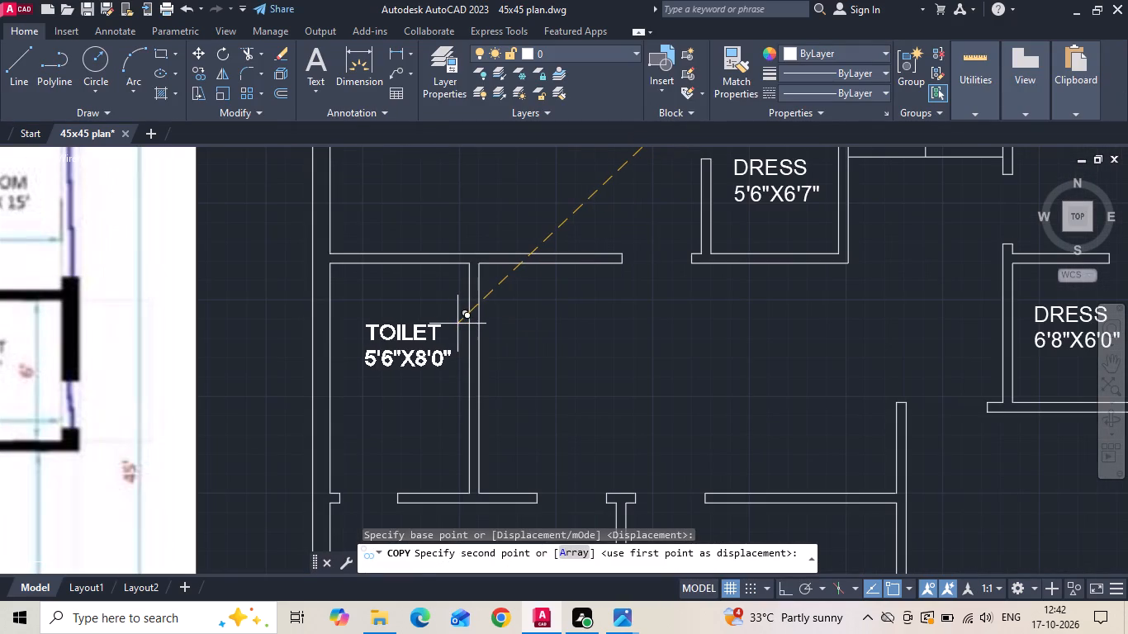
pyautogui.click(456, 324)
pyautogui.scroll(-2, 605, 325)
pyautogui.press('Escape')
# Check the narrow toilet's size in the reference image and measure its drawn width with a temporary linear dimension.
pyautogui.scroll(1, 87, 410)
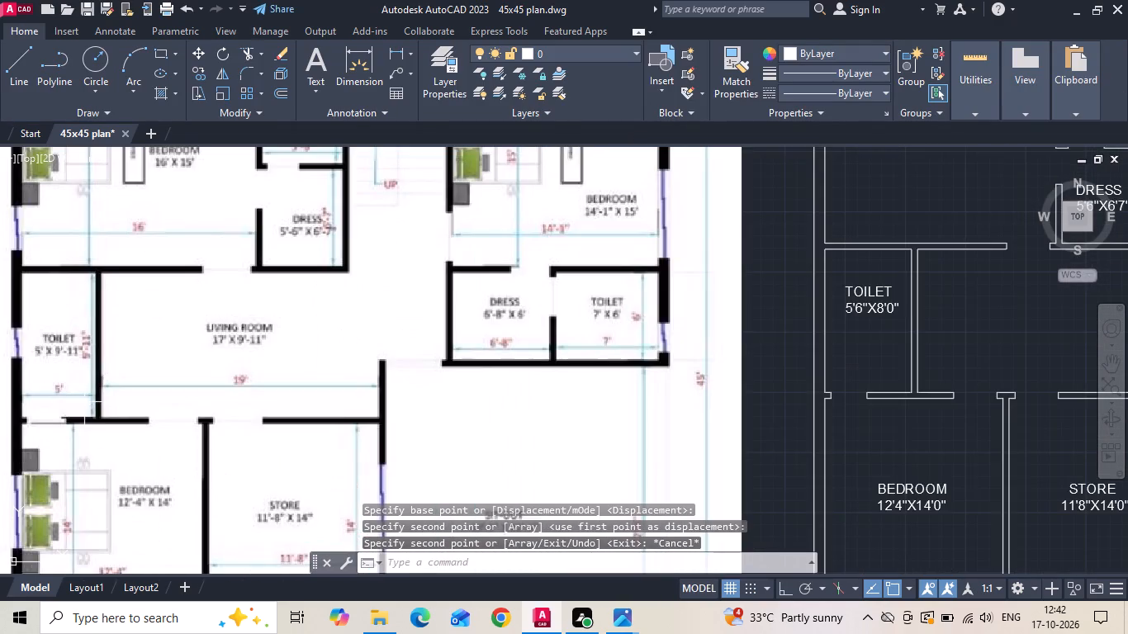
pyautogui.click(400, 50)
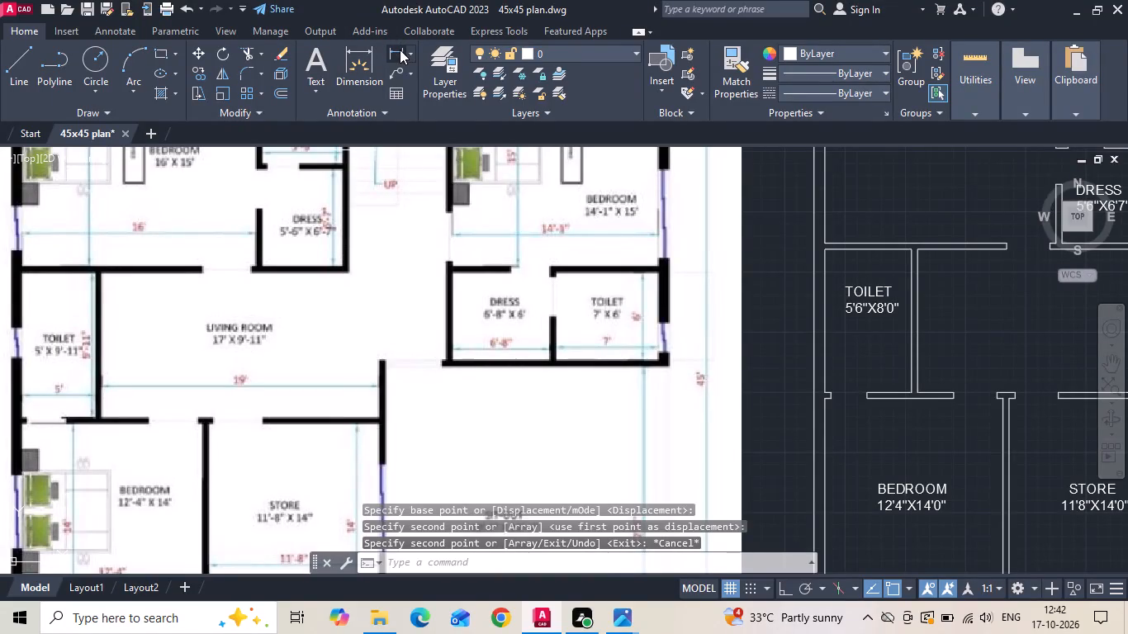
pyautogui.scroll(1, 841, 357)
pyautogui.moveTo(953, 344); pyautogui.dragTo(941, 348)
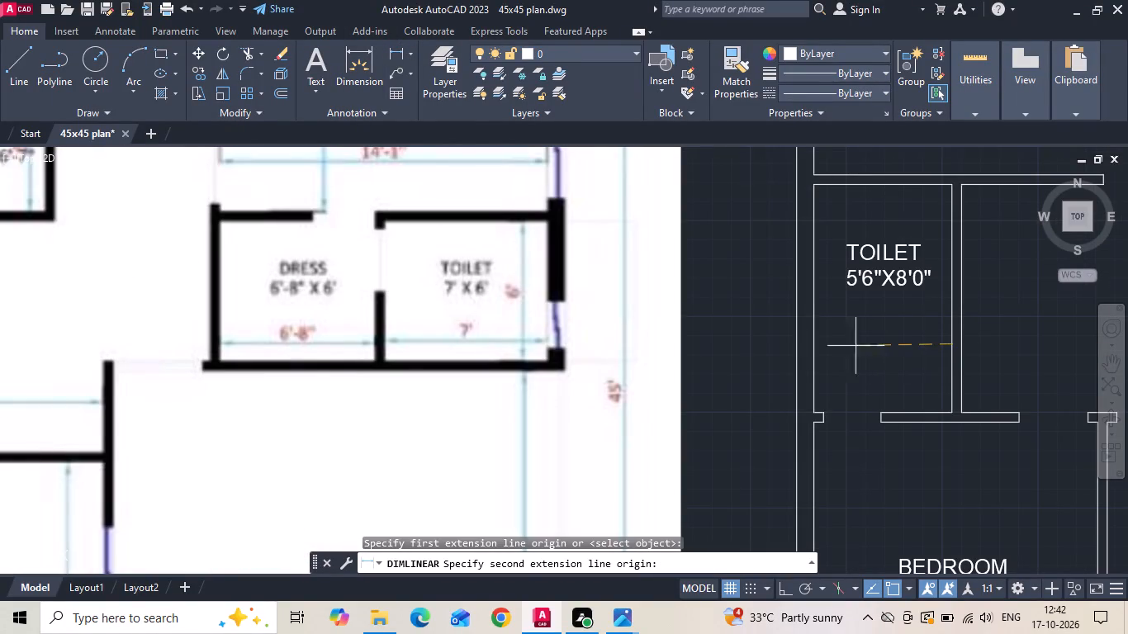
pyautogui.click(815, 345)
pyautogui.press('Escape')
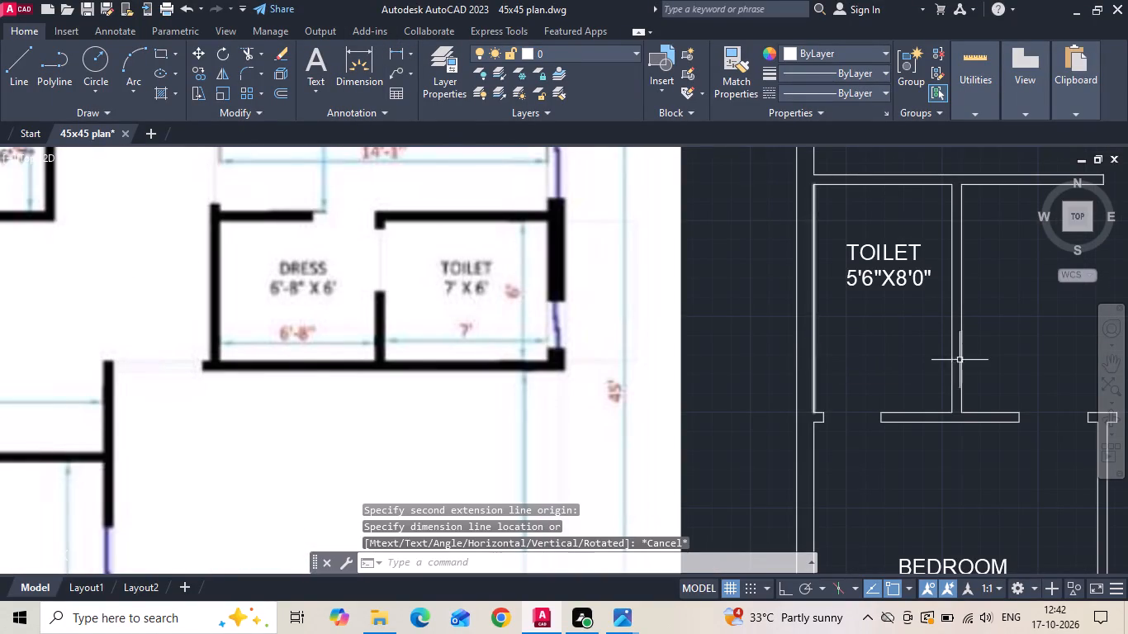
# Move both lines of the narrow toilet's inner wall 12" towards the outer wall with Ortho on.
pyautogui.moveTo(977, 371); pyautogui.dragTo(960, 368)
pyautogui.click(898, 332)
pyautogui.rightClick(1000, 303)
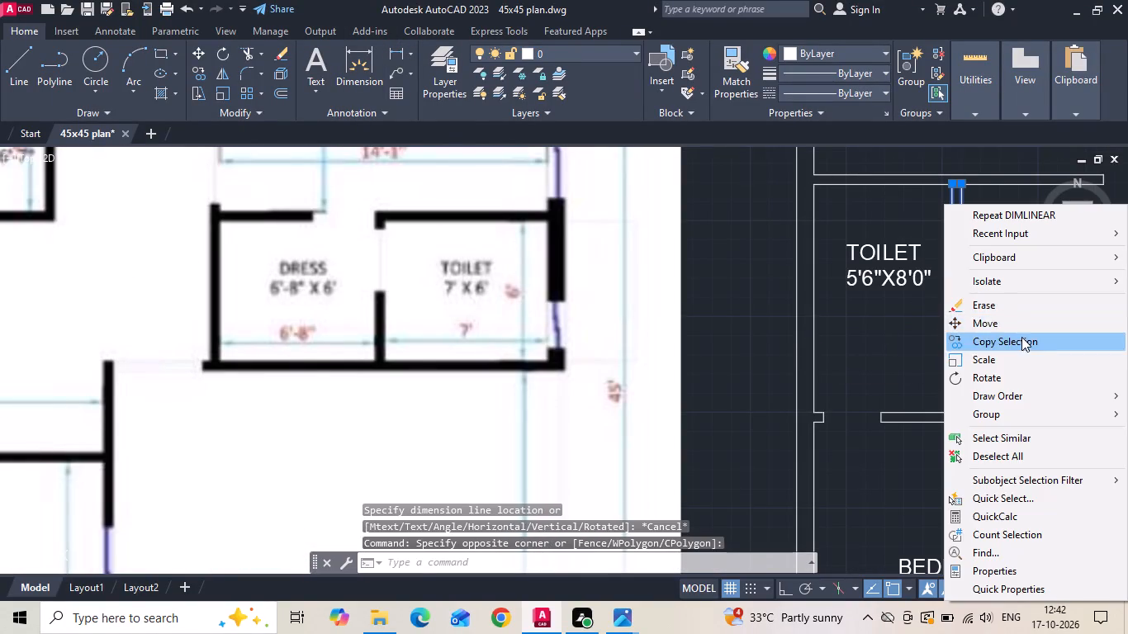
pyautogui.click(1022, 329)
pyautogui.moveTo(1003, 338); pyautogui.dragTo(716, 388, button='middle')
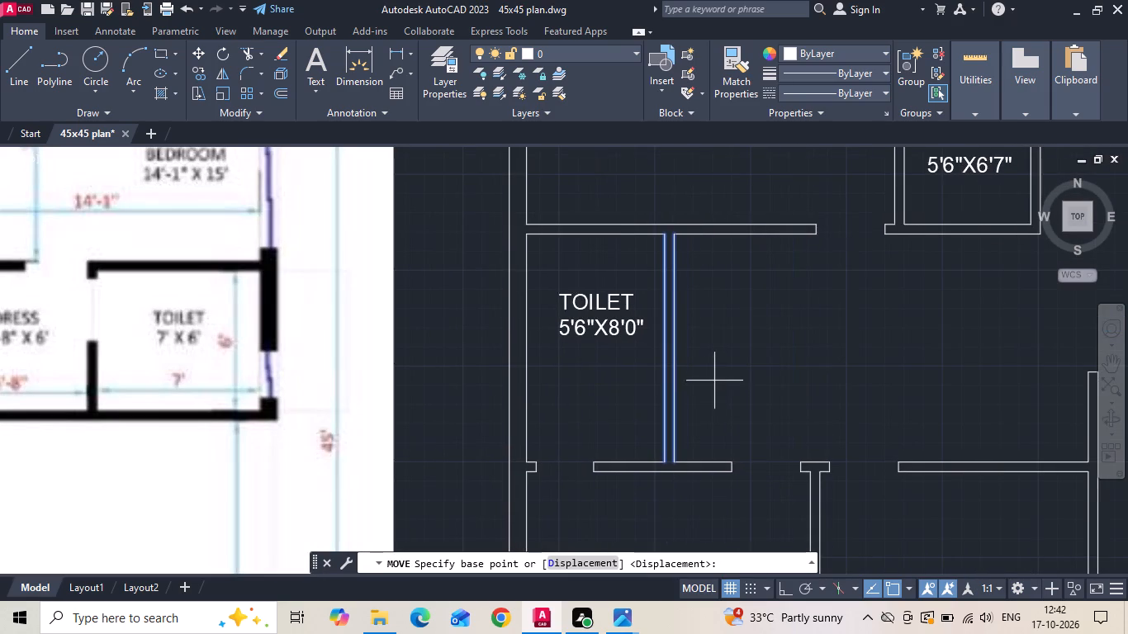
pyautogui.press('F8')
pyautogui.moveTo(874, 364); pyautogui.dragTo(833, 362)
pyautogui.write('12')
pyautogui.press('space')
# Fillet the moved wall's two lines at radius 0 with the horizontal wall above the toilet to close the upper junction.
pyautogui.press('f')
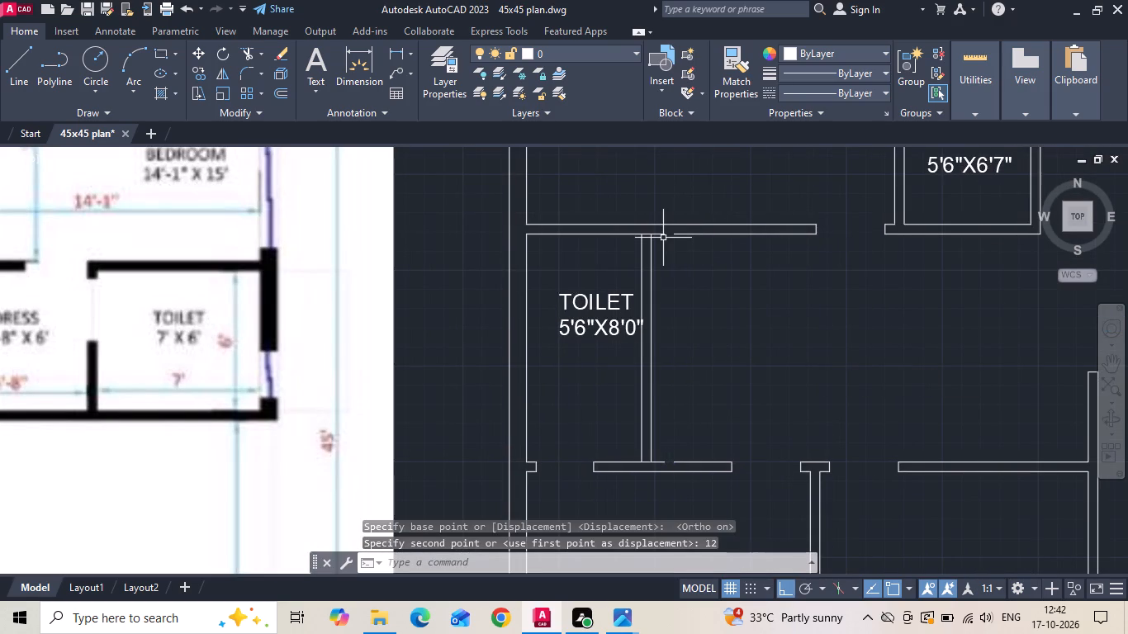
pyautogui.press('space')
pyautogui.scroll(1, 623, 207)
pyautogui.click(635, 250)
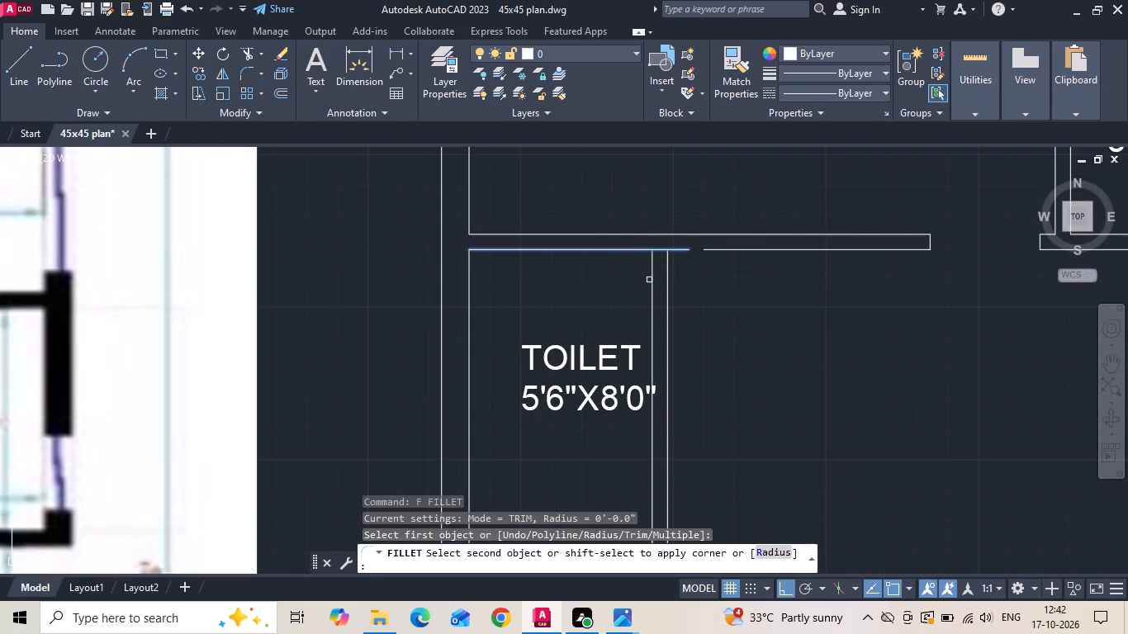
pyautogui.click(651, 284)
pyautogui.press('space')
pyautogui.click(667, 282)
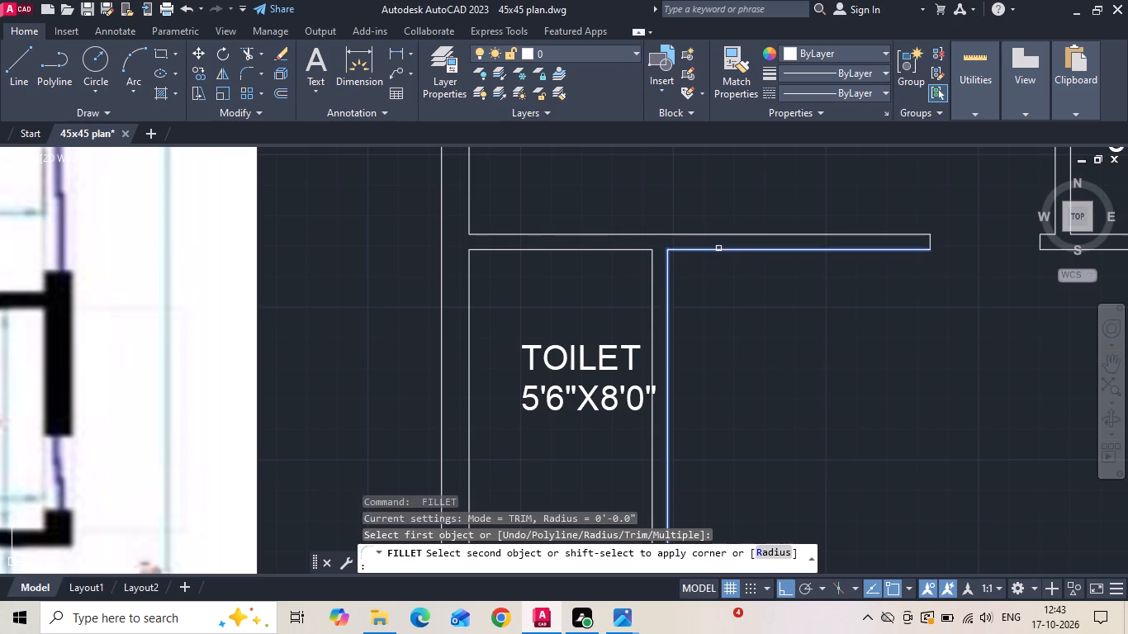
pyautogui.click(719, 248)
pyautogui.scroll(-1, 696, 260)
# Fillet the moved wall's two lines at radius 0 with the horizontal wall below the toilet to close the lower junction.
pyautogui.scroll(1, 665, 517)
pyautogui.press('space')
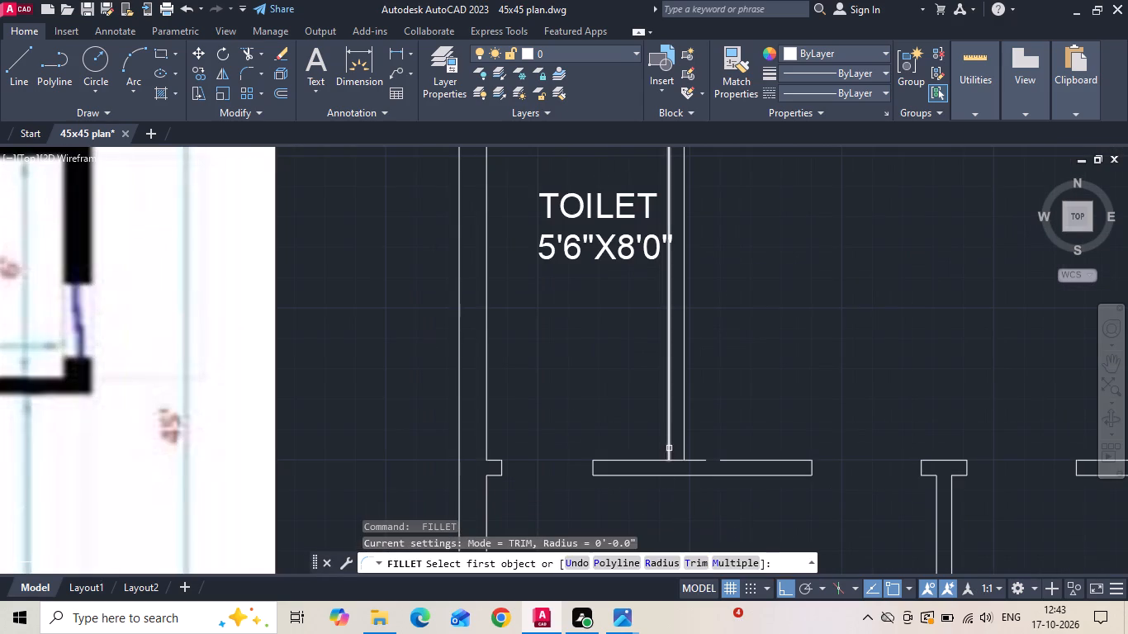
pyautogui.click(669, 448)
pyautogui.click(663, 461)
pyautogui.press('space')
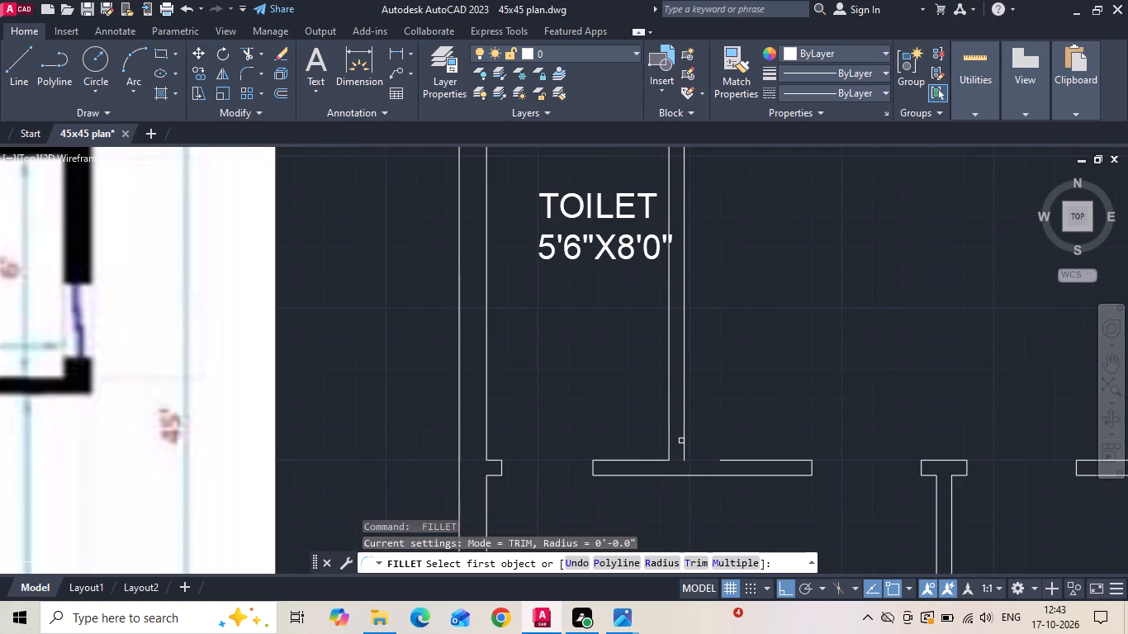
pyautogui.click(681, 441)
pyautogui.click(683, 440)
pyautogui.click(756, 459)
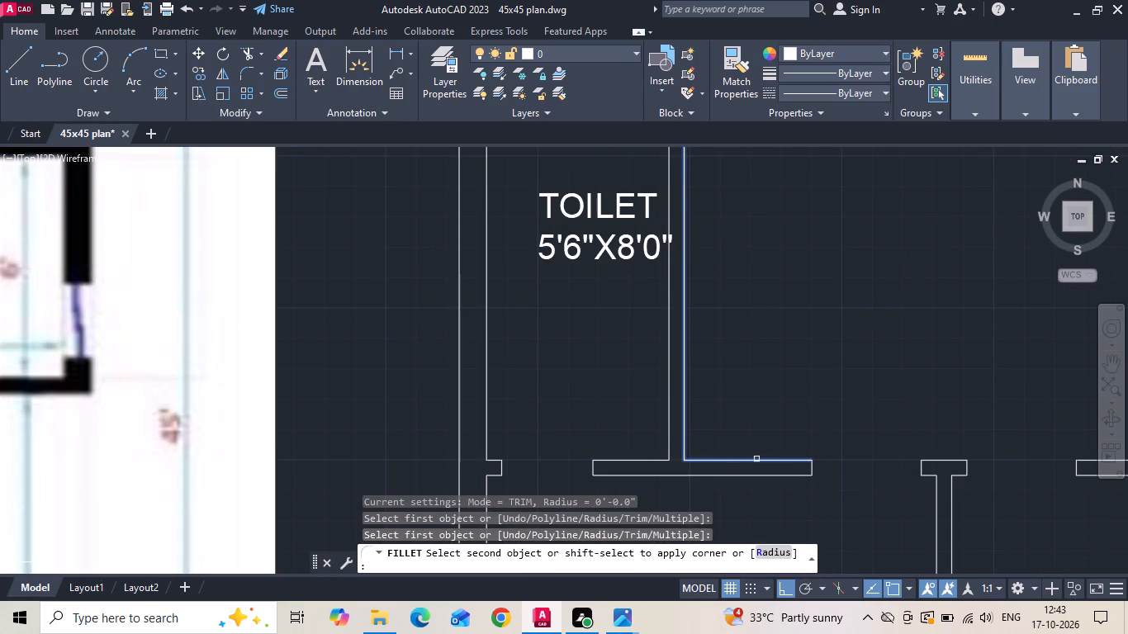
pyautogui.press('Escape')
# Measure the narrow toilet's length between its upper and lower walls with a temporary linear dimension.
pyautogui.scroll(-1, 648, 329)
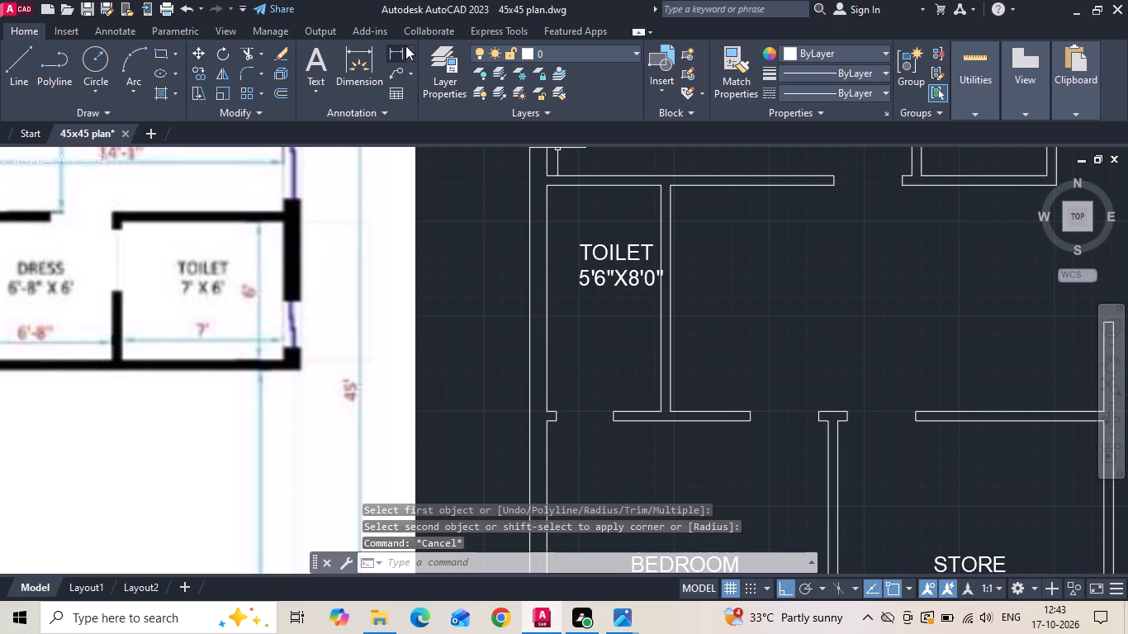
pyautogui.click(405, 46)
pyautogui.click(648, 183)
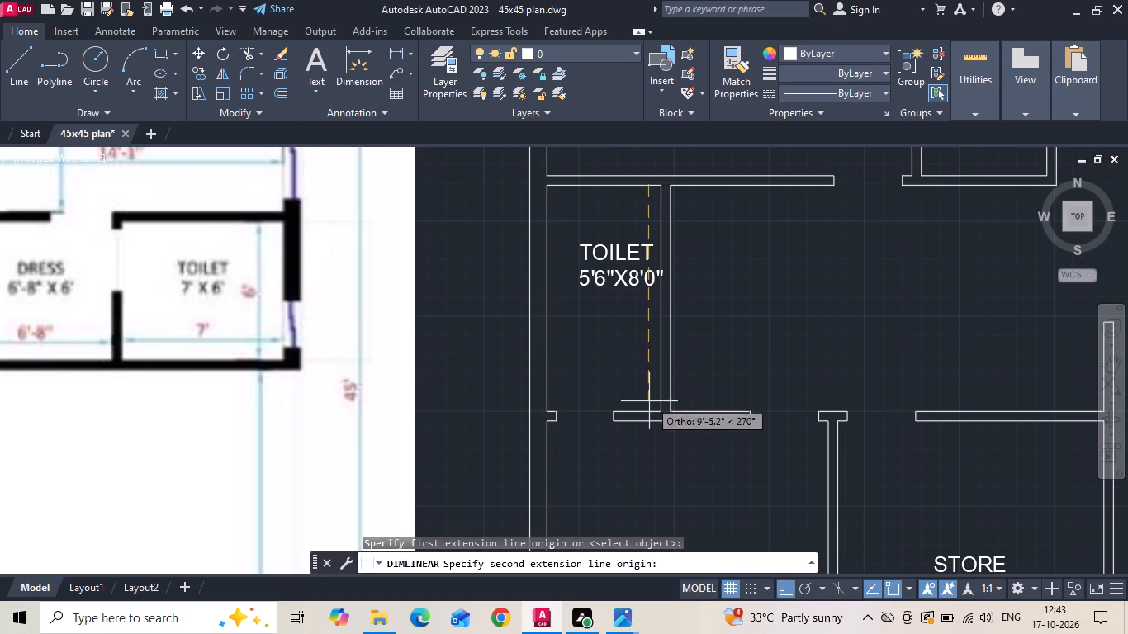
pyautogui.click(649, 407)
pyautogui.press('Escape')
# Change the size line of the narrow toilet's label to 5'0"X9'11".
pyautogui.scroll(1, 637, 299)
pyautogui.click(635, 280)
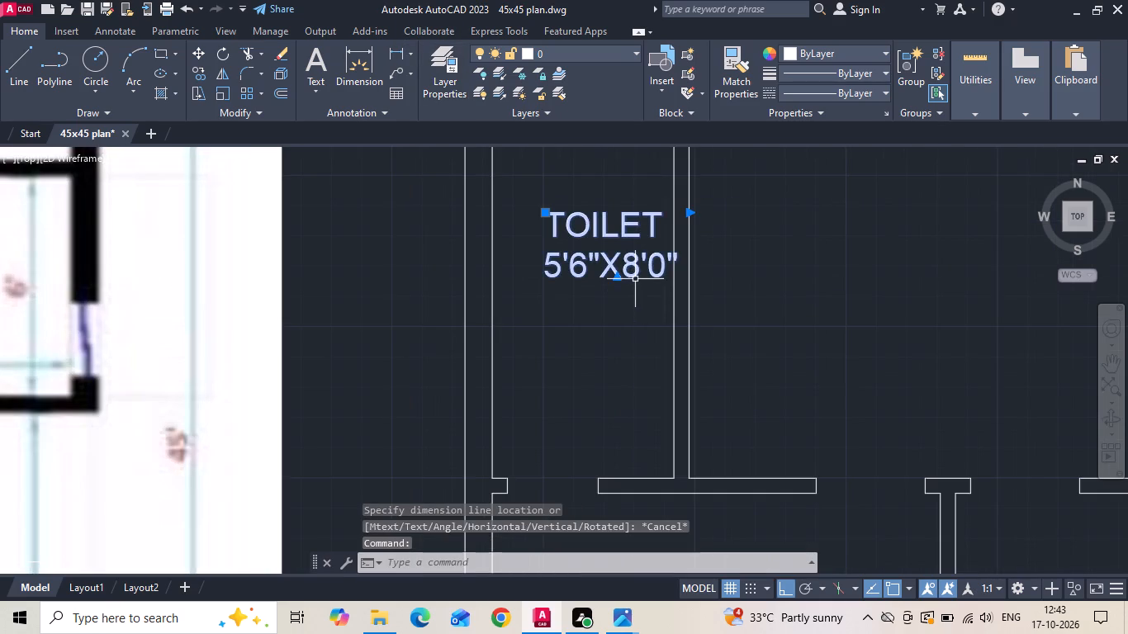
pyautogui.doubleClick(635, 277)
pyautogui.press('BackSpace')
pyautogui.press('9')
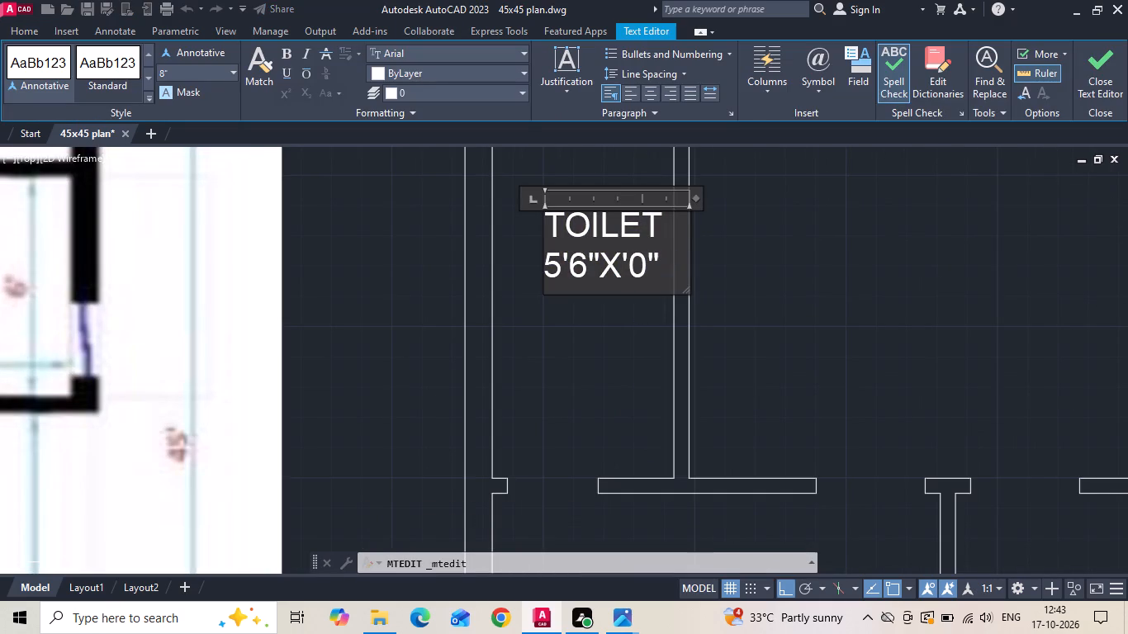
pyautogui.click(659, 267)
pyautogui.press('BackSpace')
pyautogui.write('11')
pyautogui.click(581, 260)
pyautogui.press('BackSpace')
pyautogui.press('0')
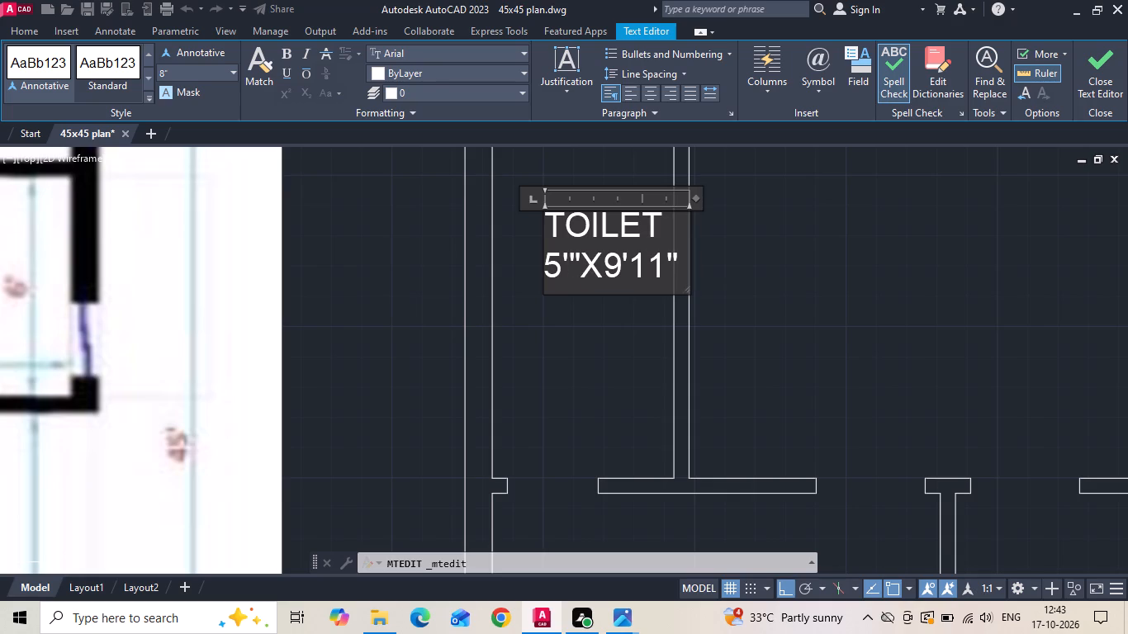
pyautogui.click(583, 325)
# Move the 5'0"X9'11" TOILET label horizontally so it sits inside its narrowed room.
pyautogui.click(585, 277)
pyautogui.click(579, 264)
pyautogui.rightClick(578, 263)
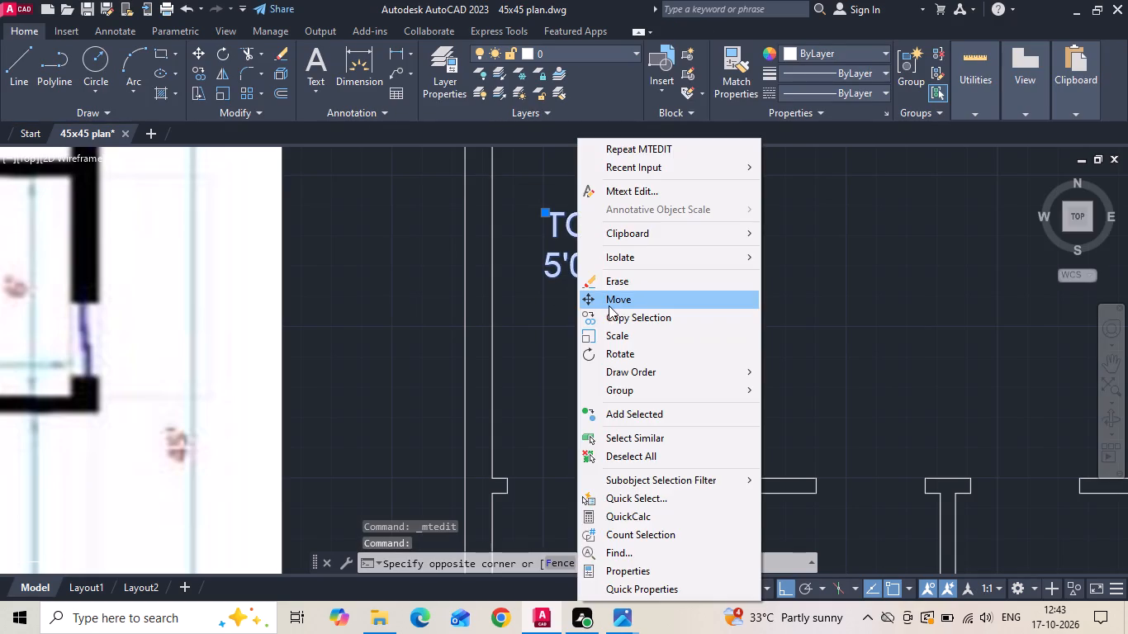
pyautogui.click(609, 305)
pyautogui.click(881, 311)
pyautogui.click(842, 320)
# Save the drawing.
pyautogui.scroll(-2, 804, 331)
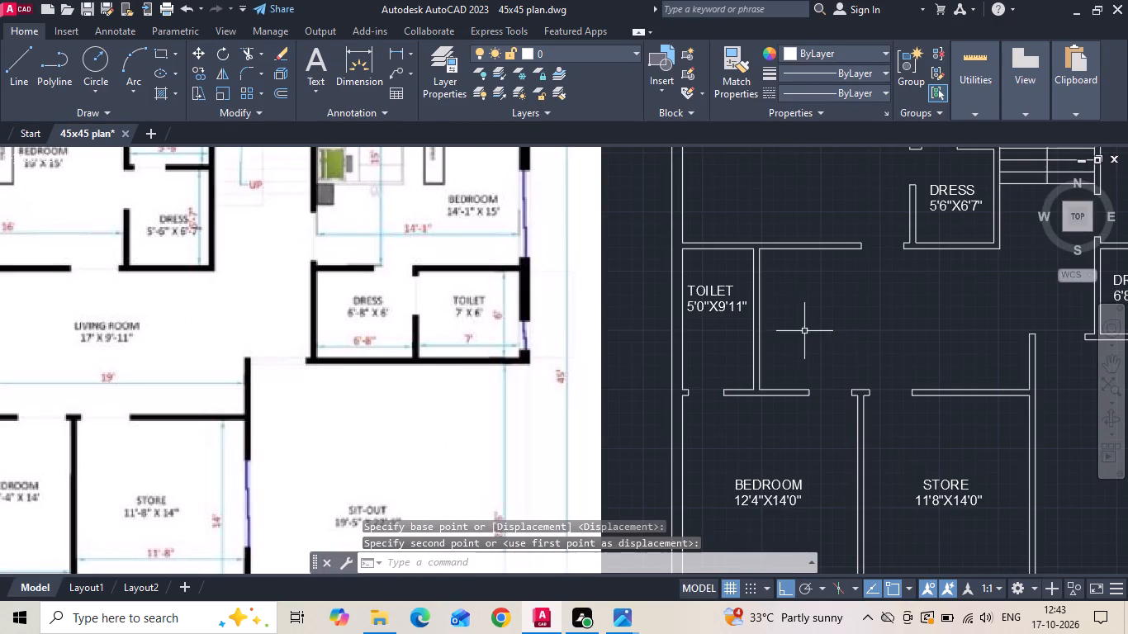
pyautogui.scroll(-1, 799, 324)
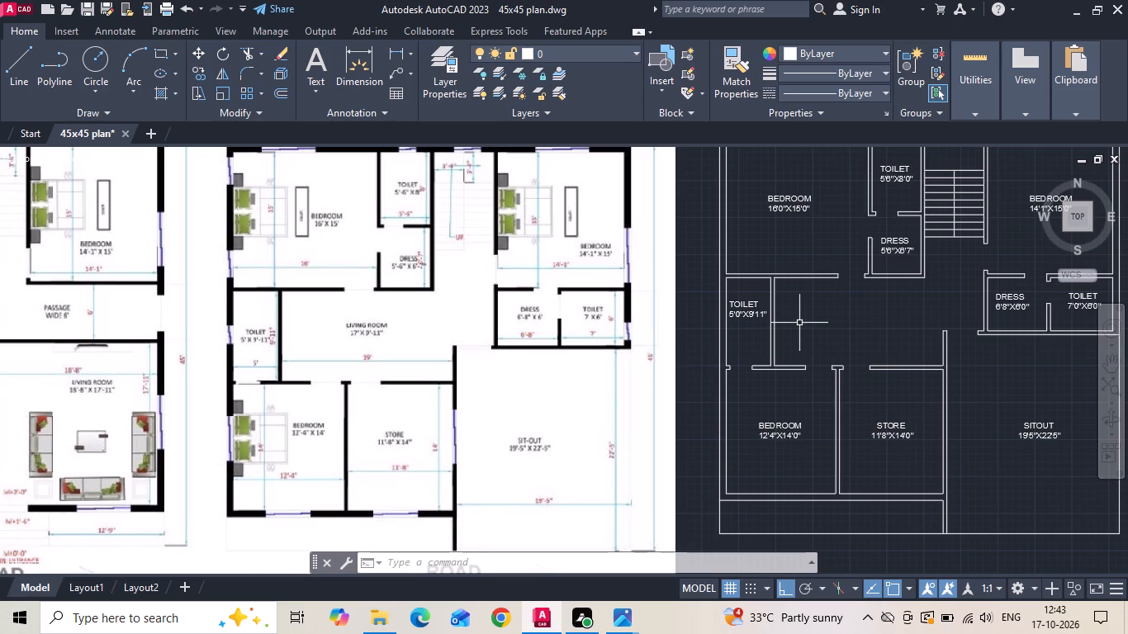
pyautogui.hotkey('ctrl', 's')
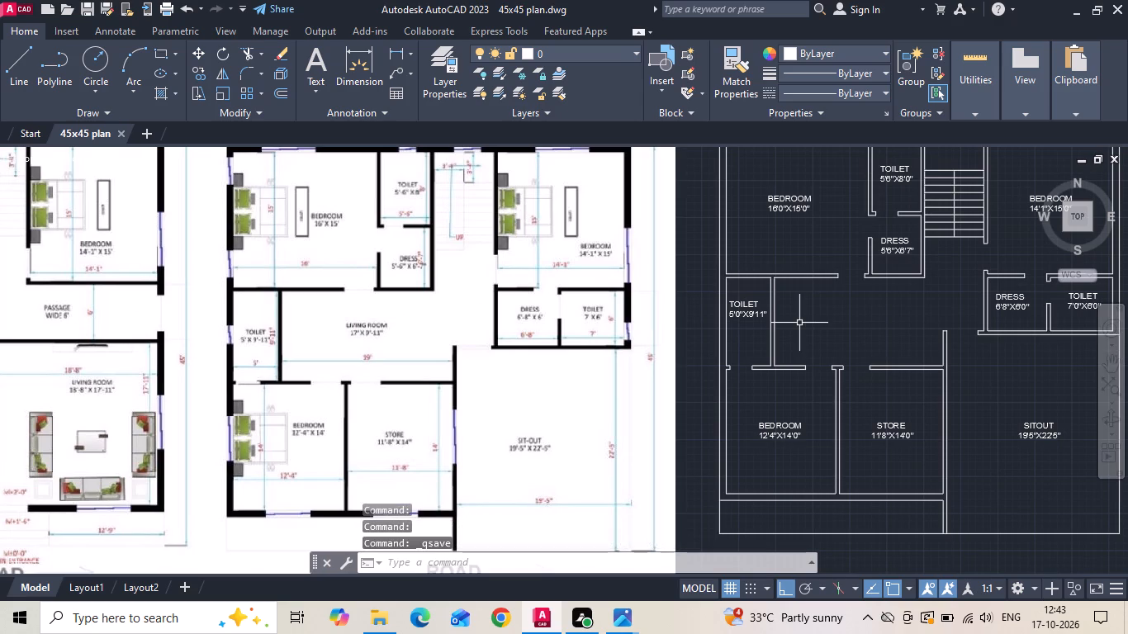
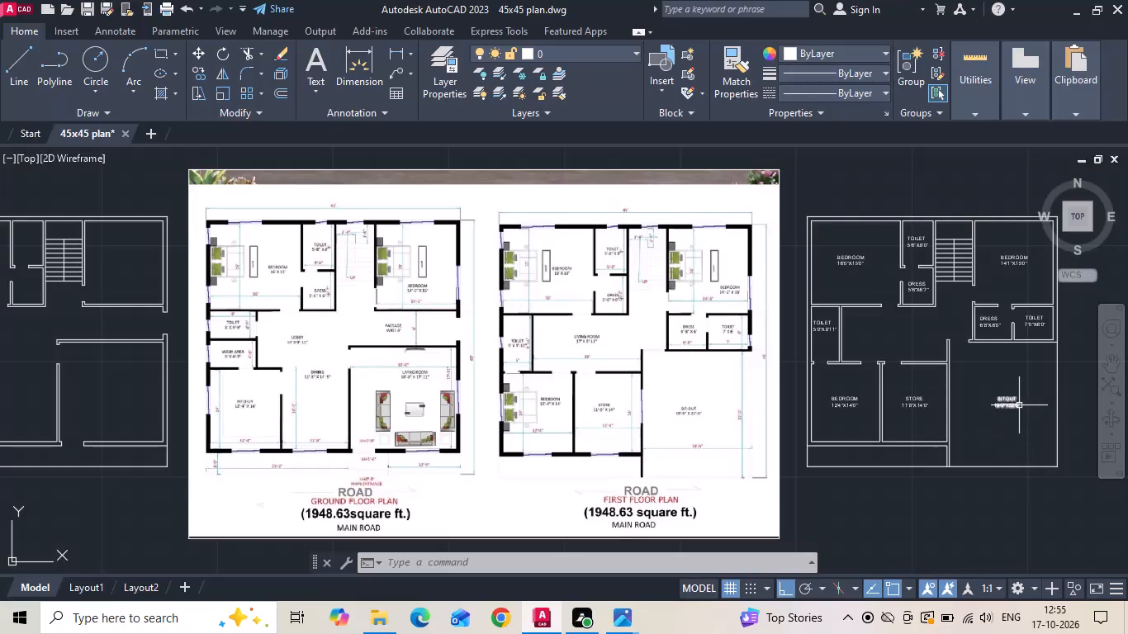
# Copy all the first floor room labels onto the ground floor plan, aligning by the inner upper-right wall corner.
pyautogui.scroll(2, 1017, 404)
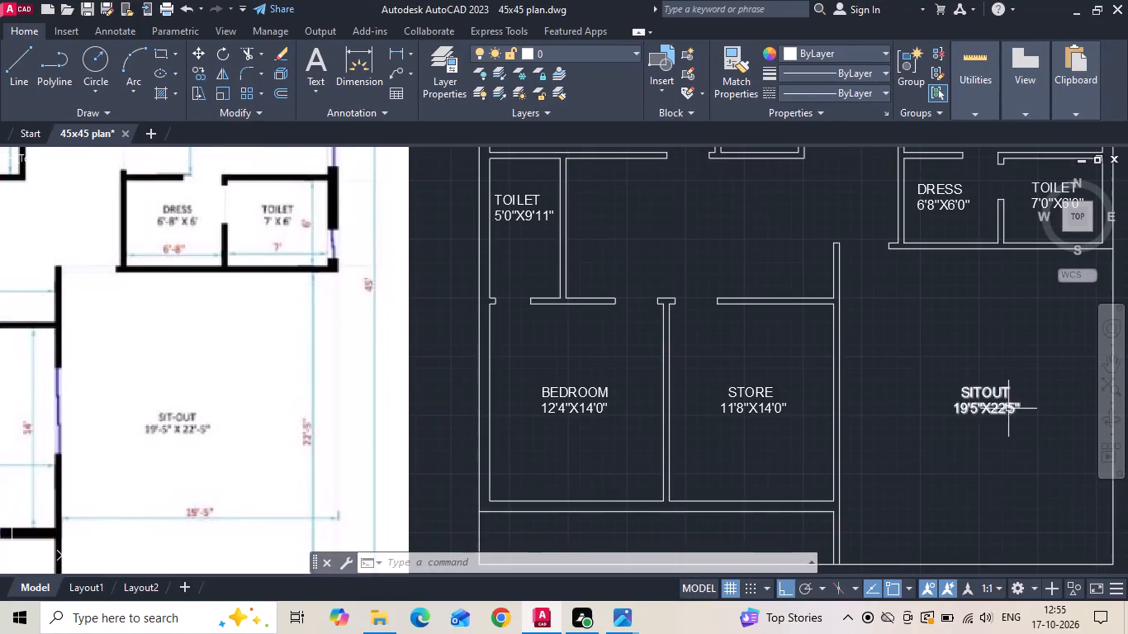
pyautogui.click(1008, 409)
pyautogui.click(808, 401)
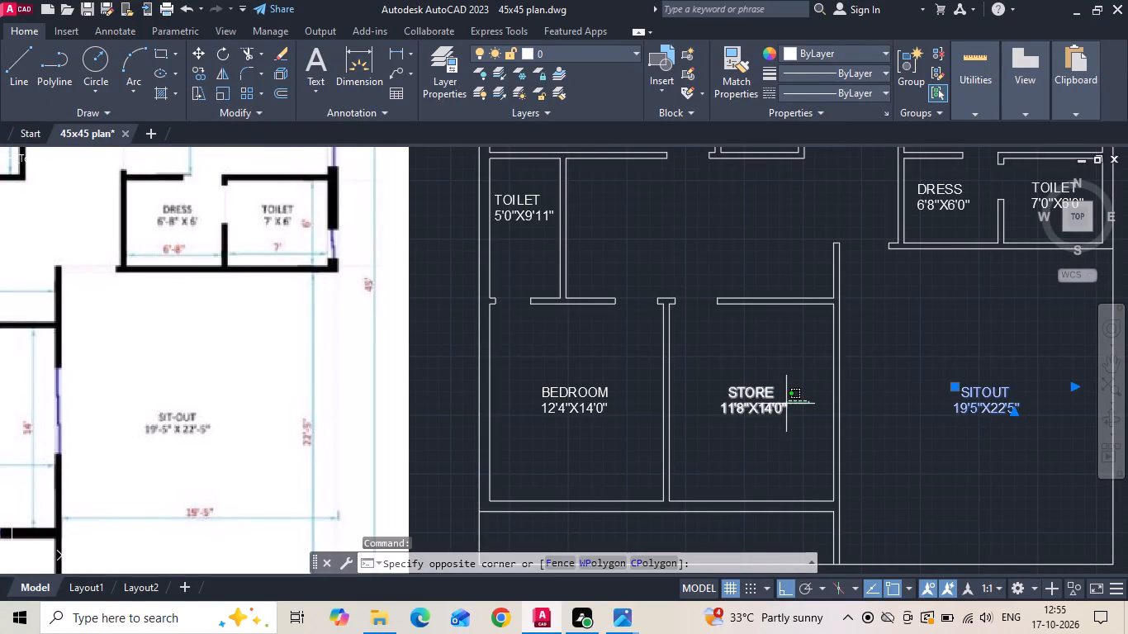
pyautogui.click(777, 410)
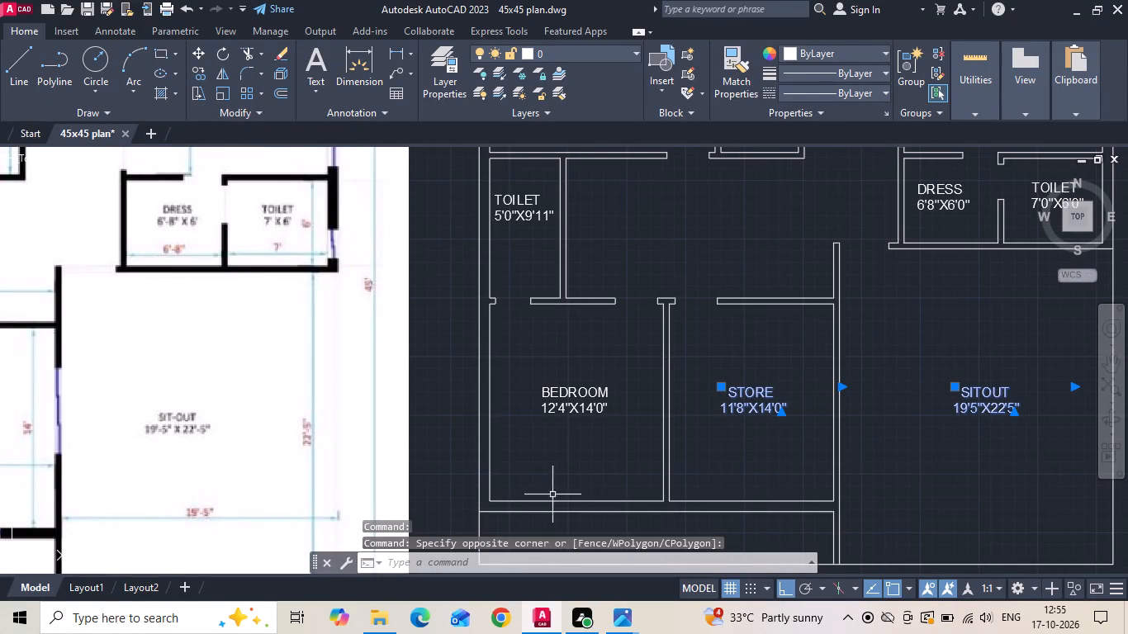
pyautogui.click(567, 425)
pyautogui.click(549, 371)
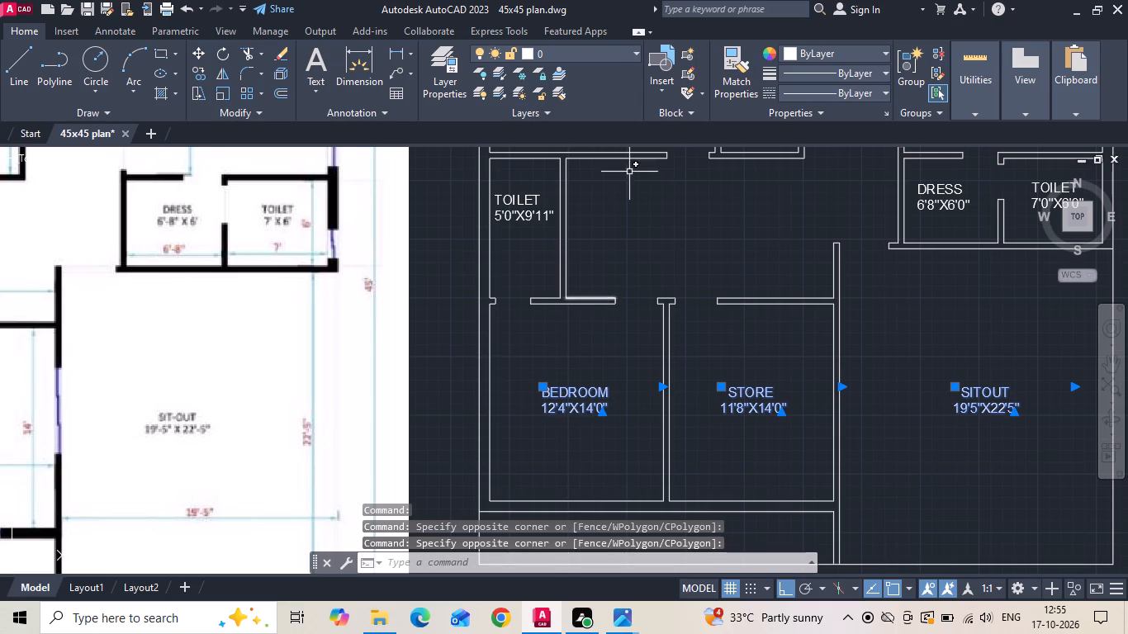
pyautogui.click(521, 207)
pyautogui.click(507, 228)
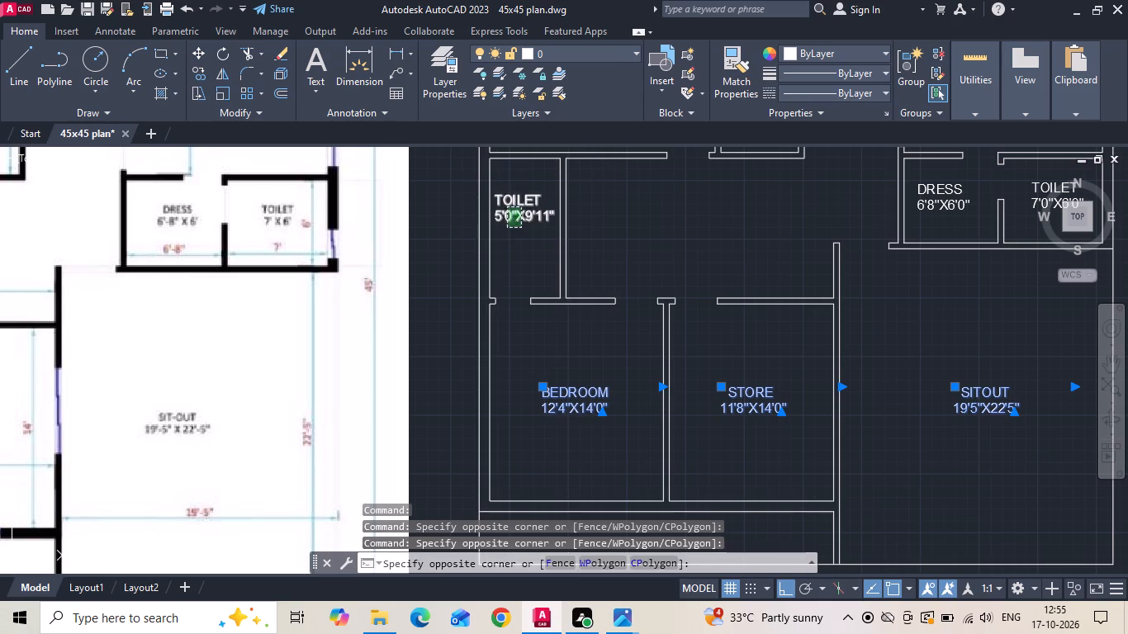
pyautogui.scroll(-3, 482, 303)
pyautogui.scroll(2, 486, 307)
pyautogui.click(522, 244)
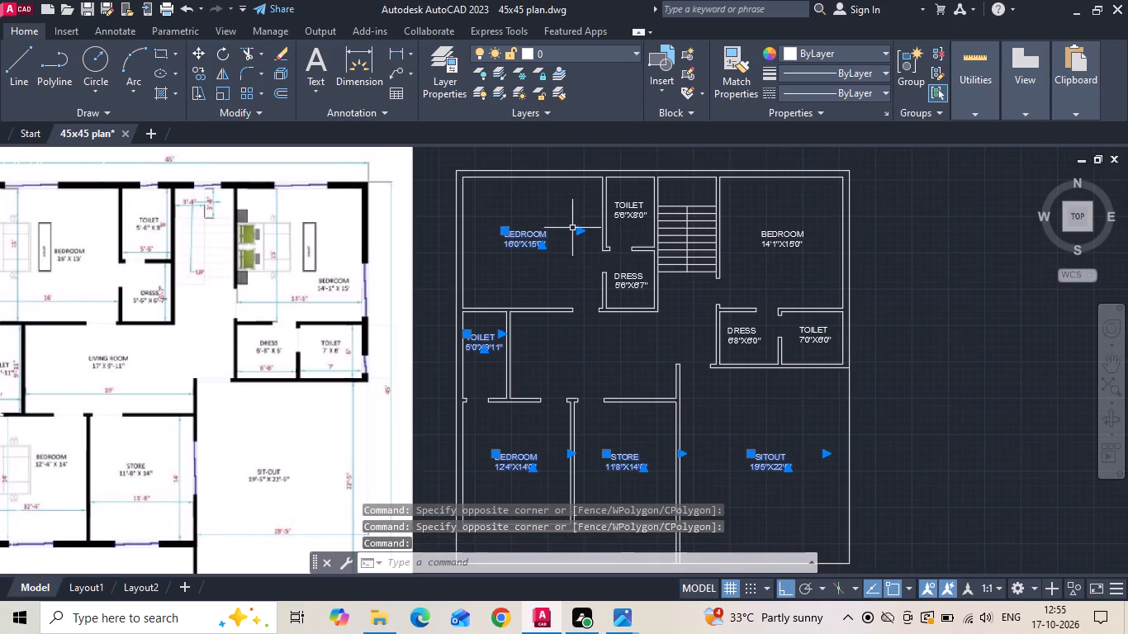
pyautogui.click(627, 212)
pyautogui.click(629, 272)
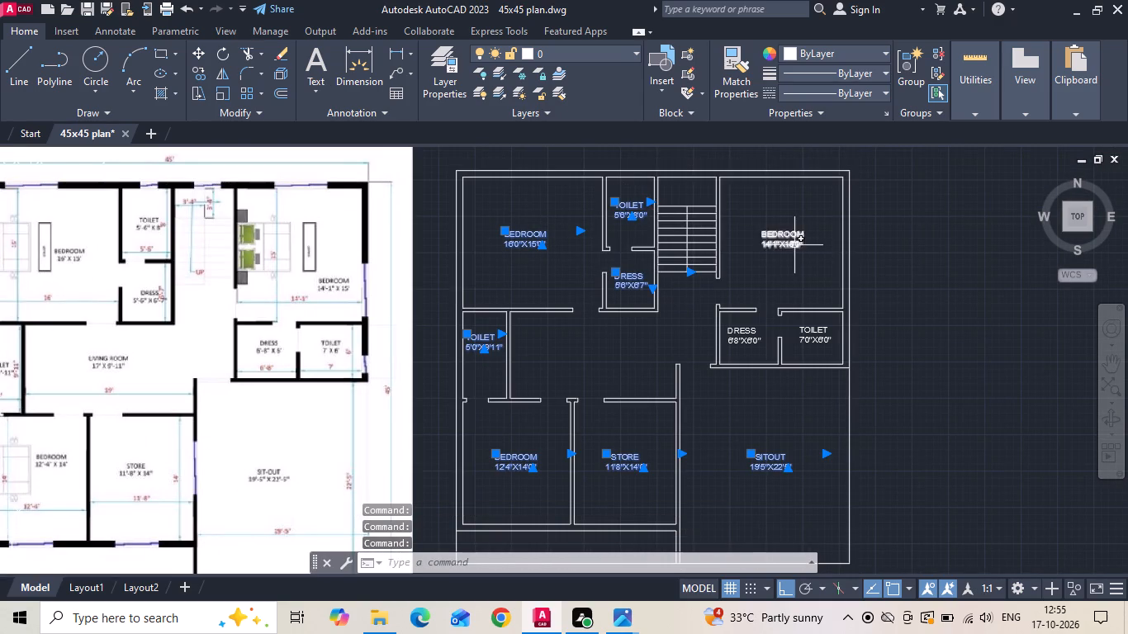
pyautogui.click(794, 244)
pyautogui.click(808, 325)
pyautogui.click(744, 335)
pyautogui.rightClick(742, 335)
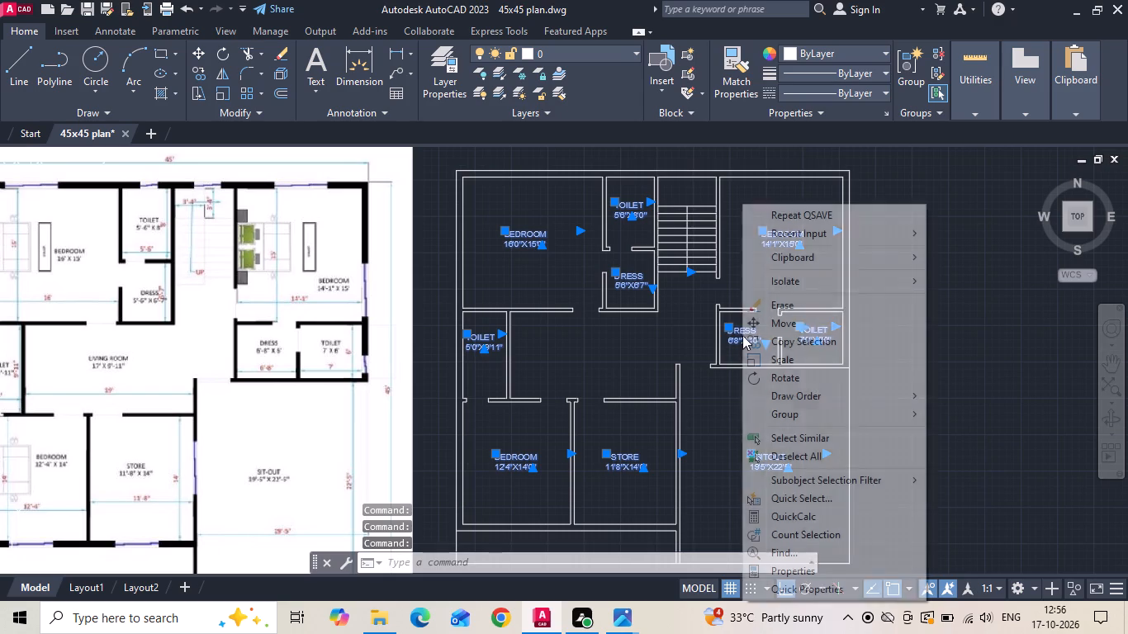
pyautogui.click(782, 337)
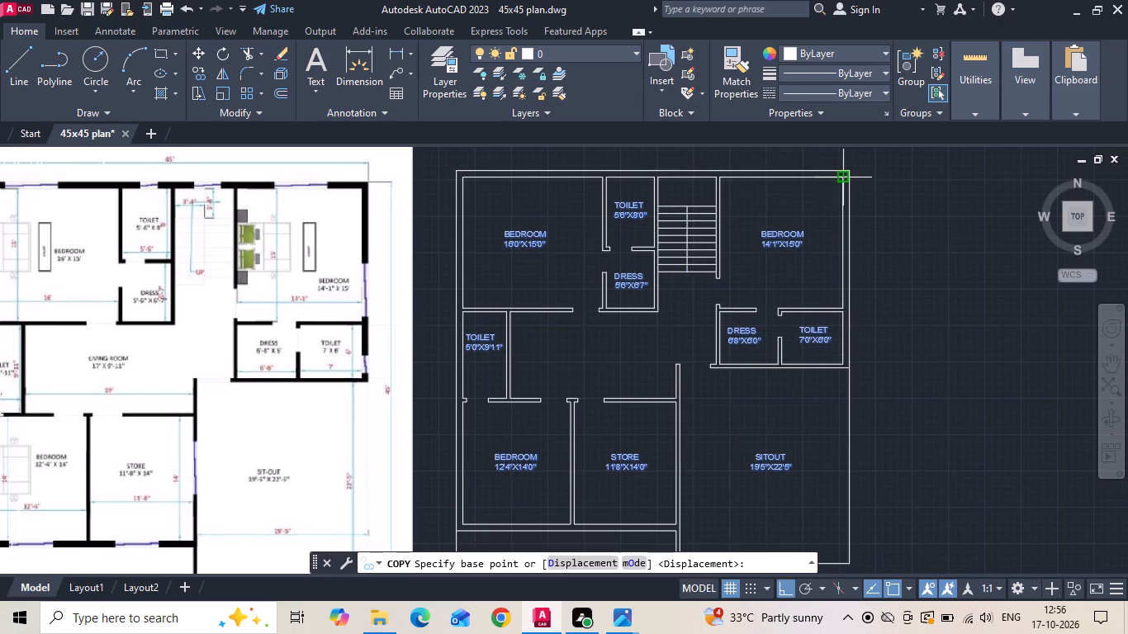
pyautogui.click(839, 177)
pyautogui.scroll(-3, 747, 215)
pyautogui.scroll(3, 219, 174)
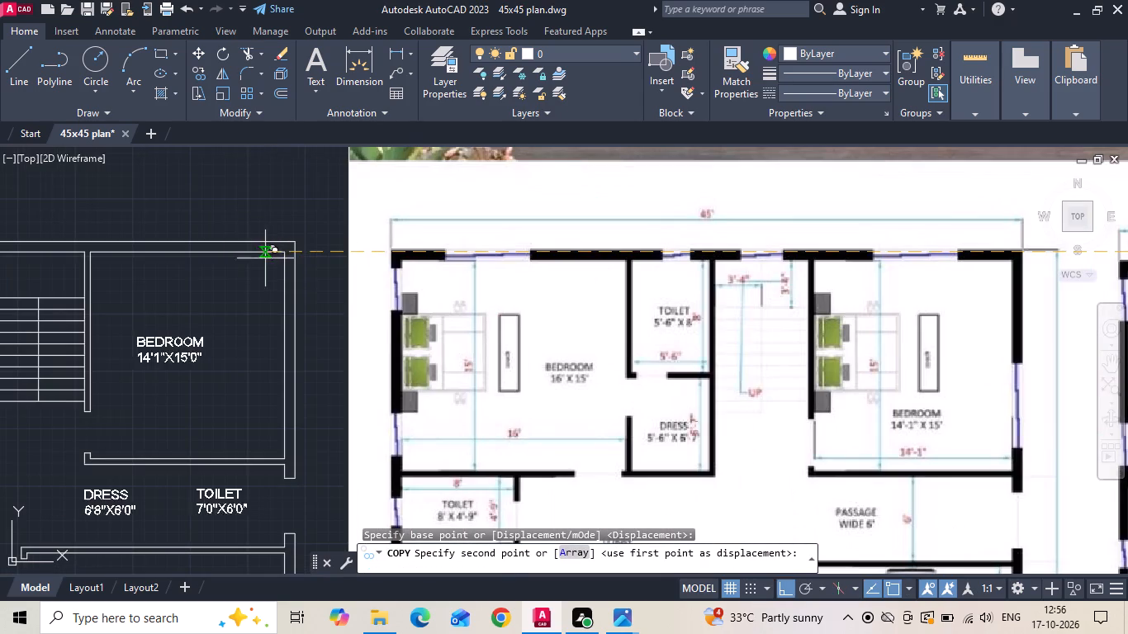
pyautogui.click(286, 252)
pyautogui.scroll(-2, 297, 254)
pyautogui.press('Escape')
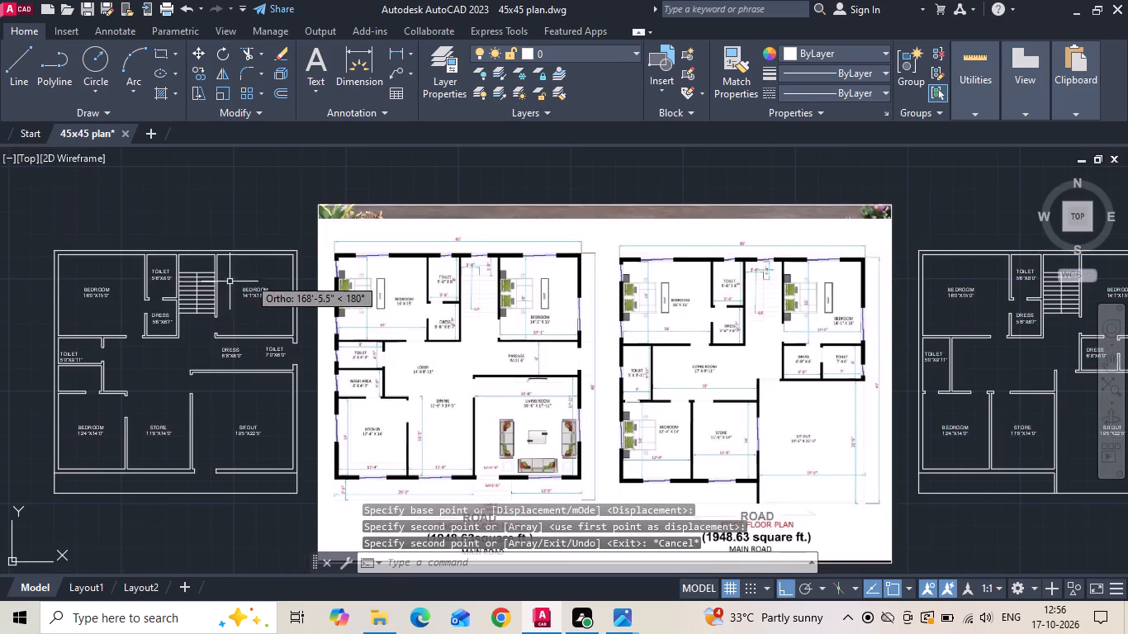
# Delete the copied DRESS 6'8"X6'0" and TOILET 7'0"X6'0" labels from the ground floor passage.
pyautogui.moveTo(179, 290); pyautogui.dragTo(382, 297, button='middle')
pyautogui.scroll(2, 355, 335)
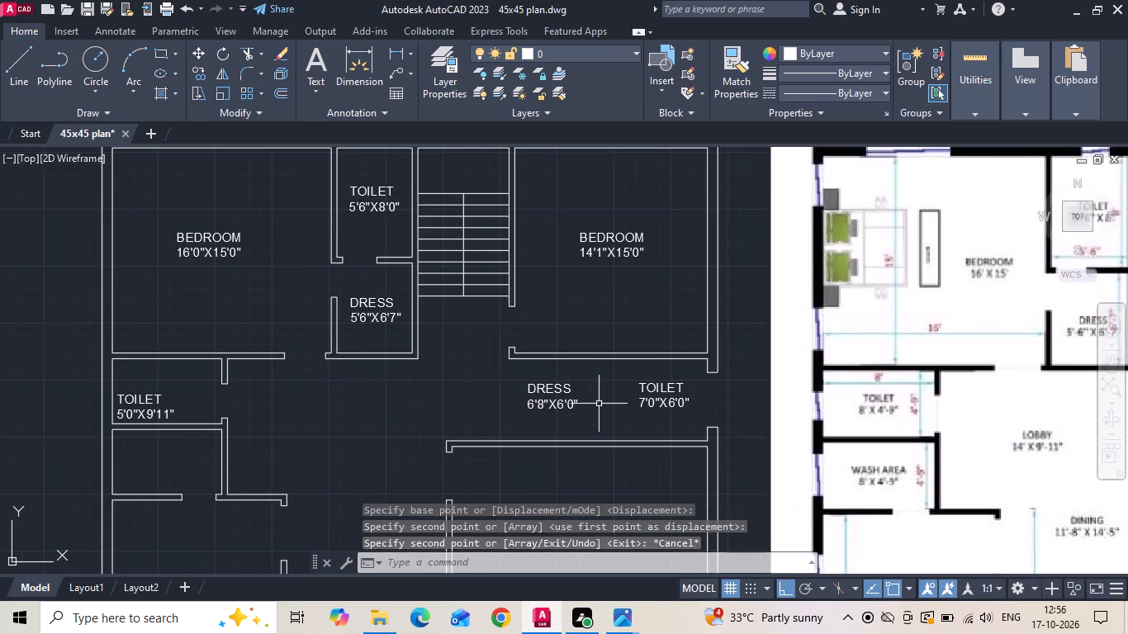
pyautogui.click(568, 402)
pyautogui.press('Delete')
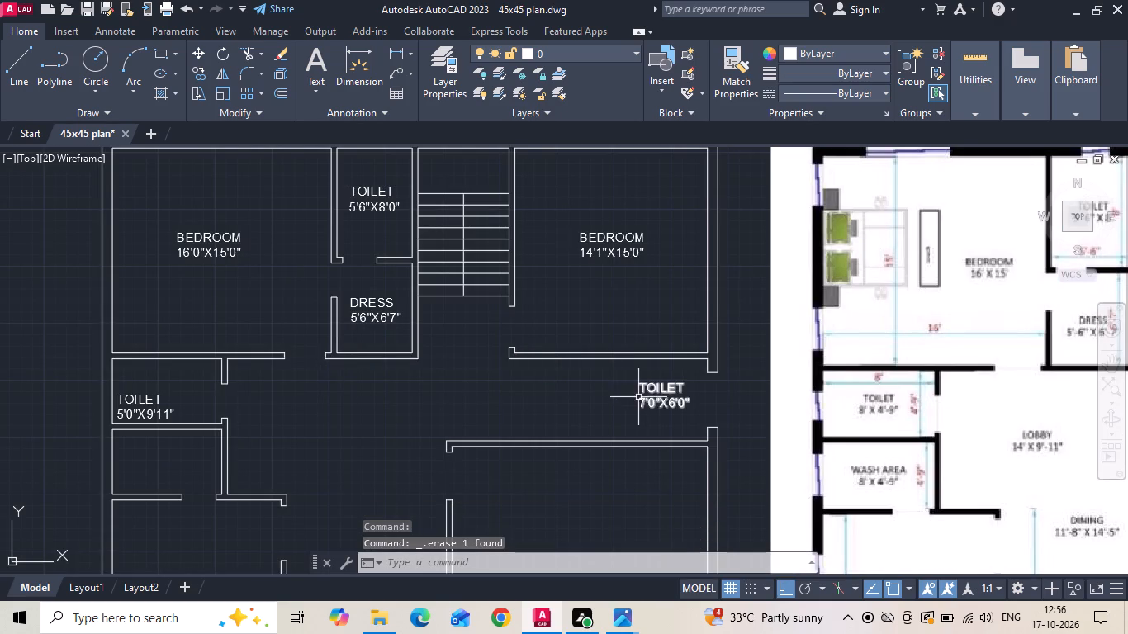
pyautogui.click(639, 398)
pyautogui.press('Delete')
# Move the copied 5'0"X9'11" TOILET label up and across to centre it in the ground floor toilet.
pyautogui.moveTo(311, 323); pyautogui.dragTo(360, 216, button='middle')
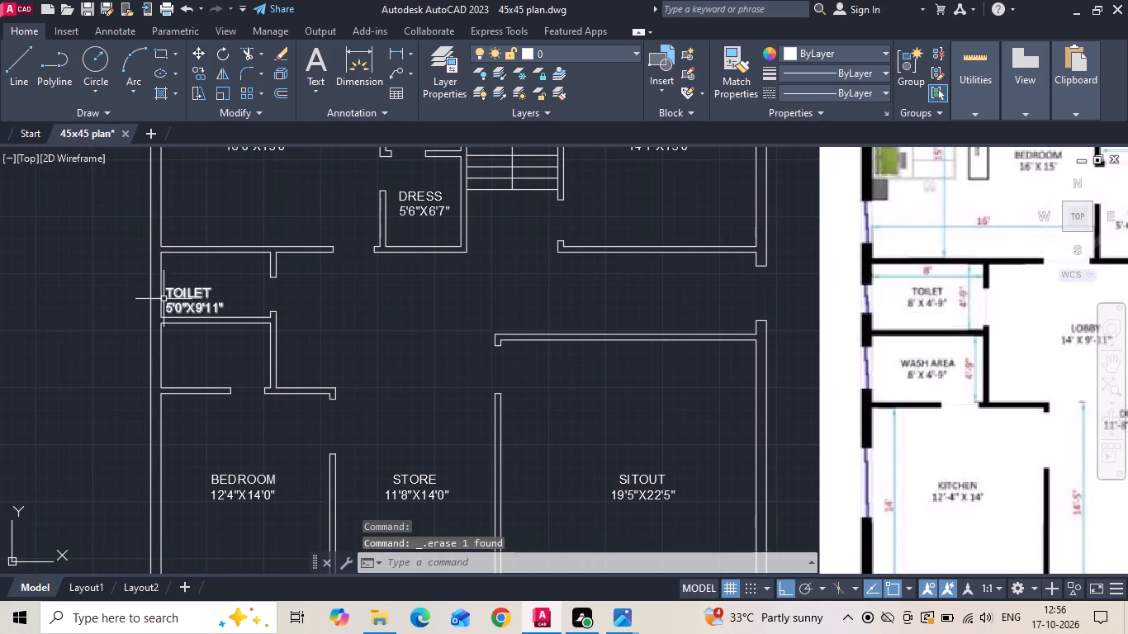
pyautogui.click(170, 289)
pyautogui.rightClick(171, 289)
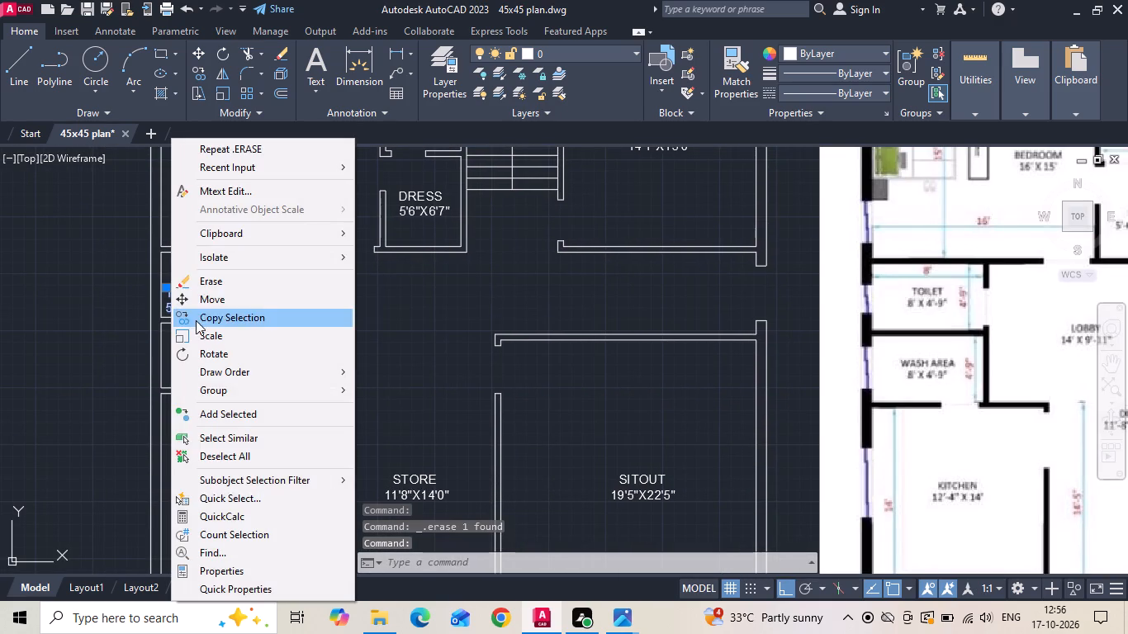
pyautogui.click(206, 303)
pyautogui.click(217, 364)
pyautogui.click(221, 349)
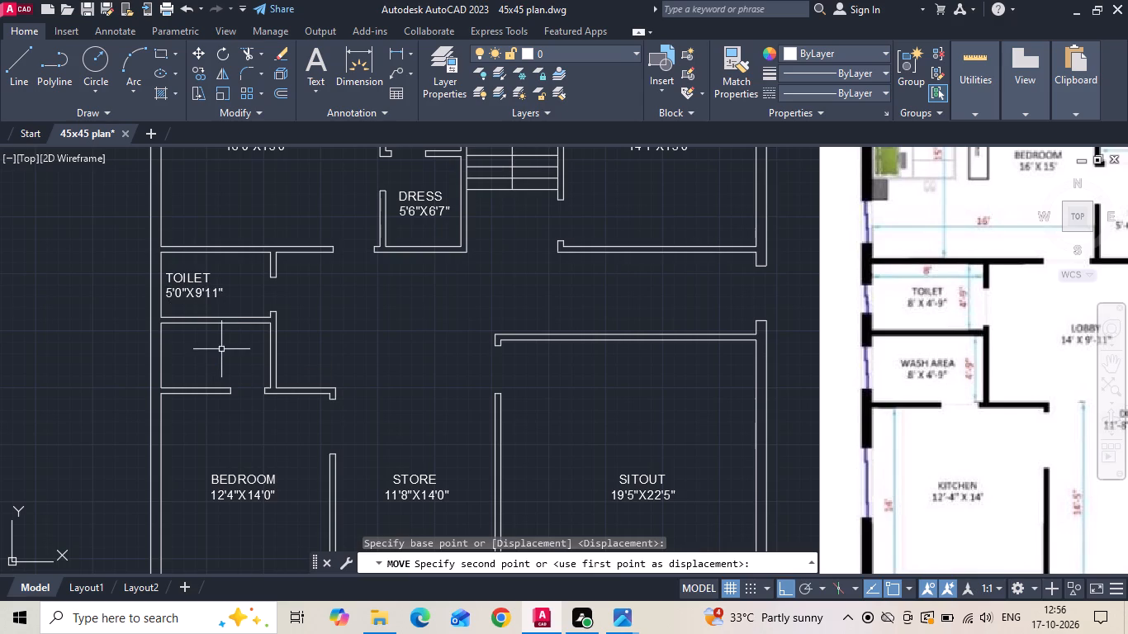
pyautogui.click(206, 296)
pyautogui.click(187, 272)
pyautogui.rightClick(187, 272)
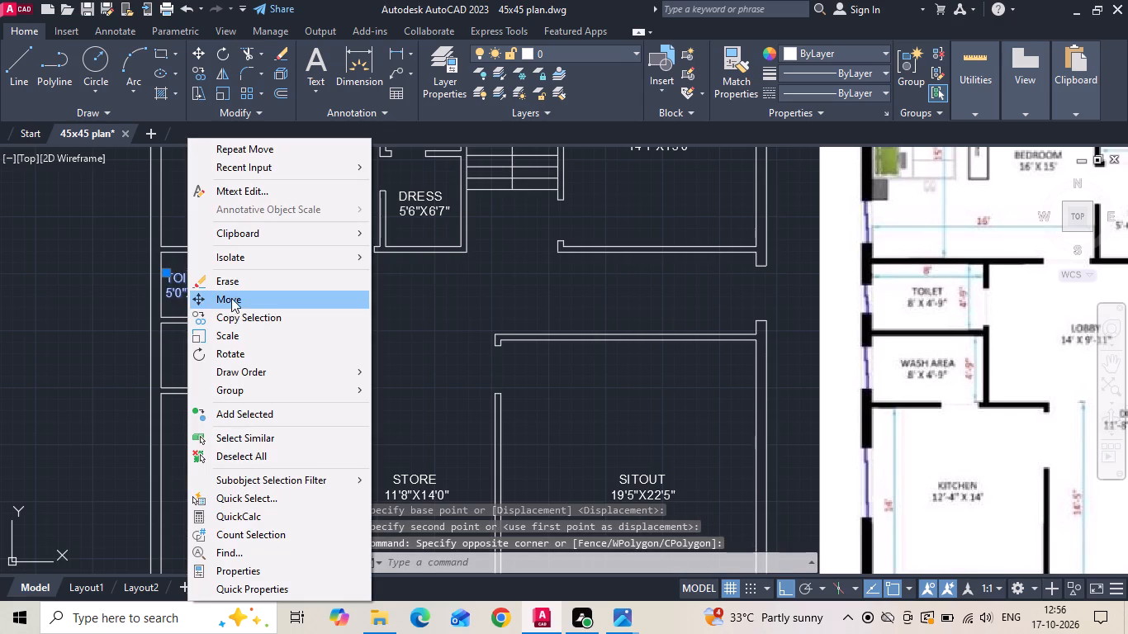
pyautogui.click(231, 298)
pyautogui.moveTo(324, 314); pyautogui.dragTo(334, 315)
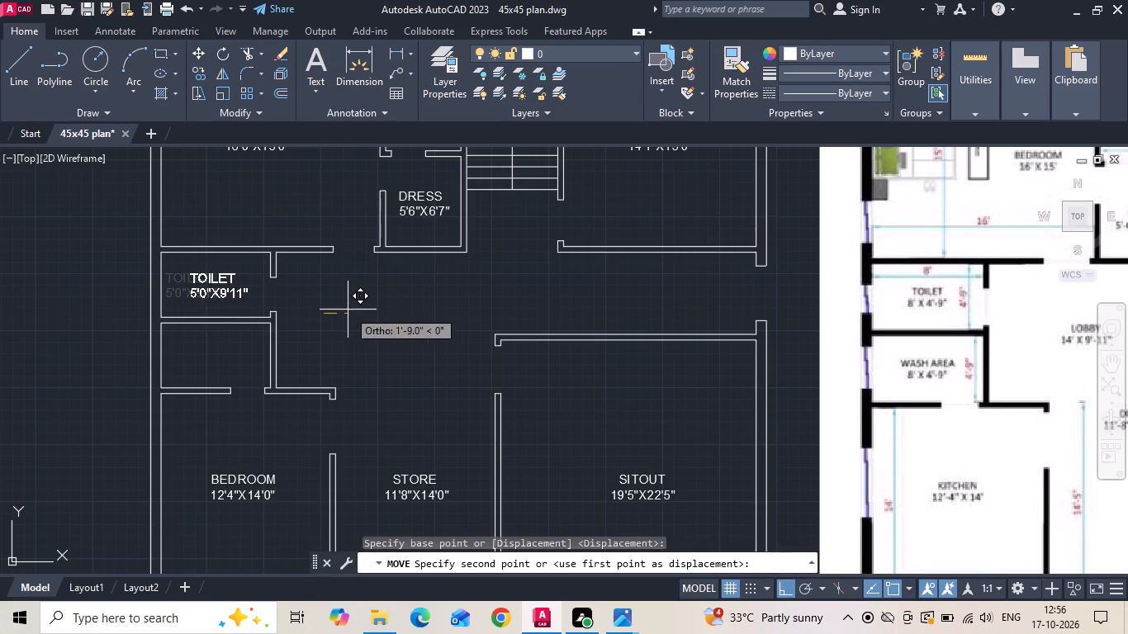
pyautogui.click(348, 310)
# Change the size line of the ground floor toilet's label to 8'0"X4'9".
pyautogui.scroll(1, 220, 283)
pyautogui.scroll(-1, 219, 315)
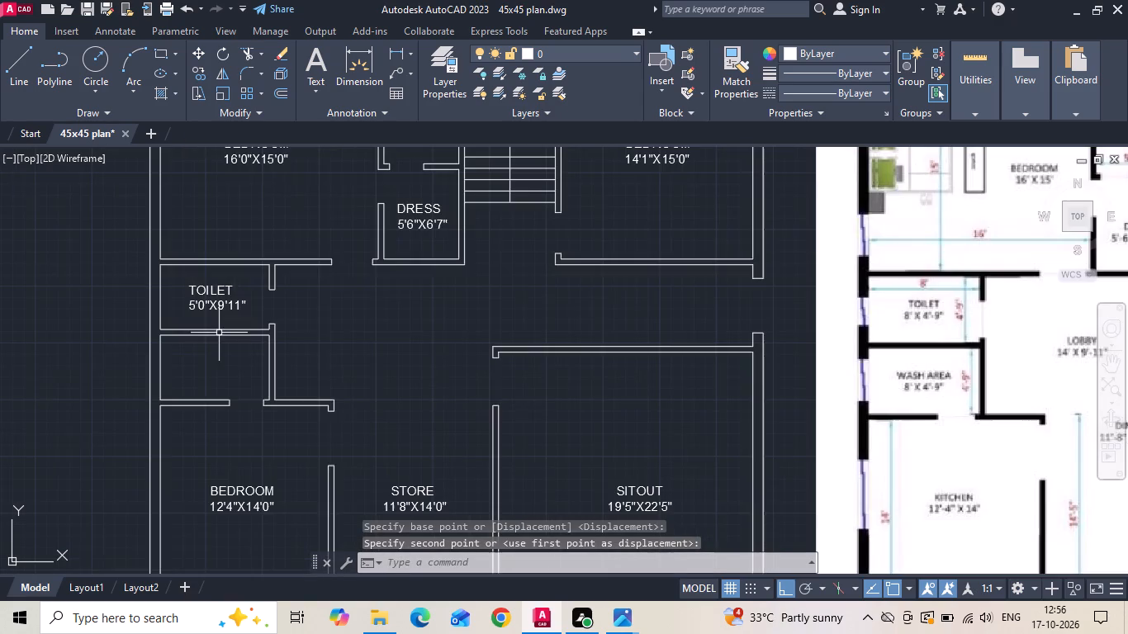
pyautogui.scroll(2, 950, 315)
pyautogui.scroll(-3, 948, 316)
pyautogui.scroll(2, 486, 343)
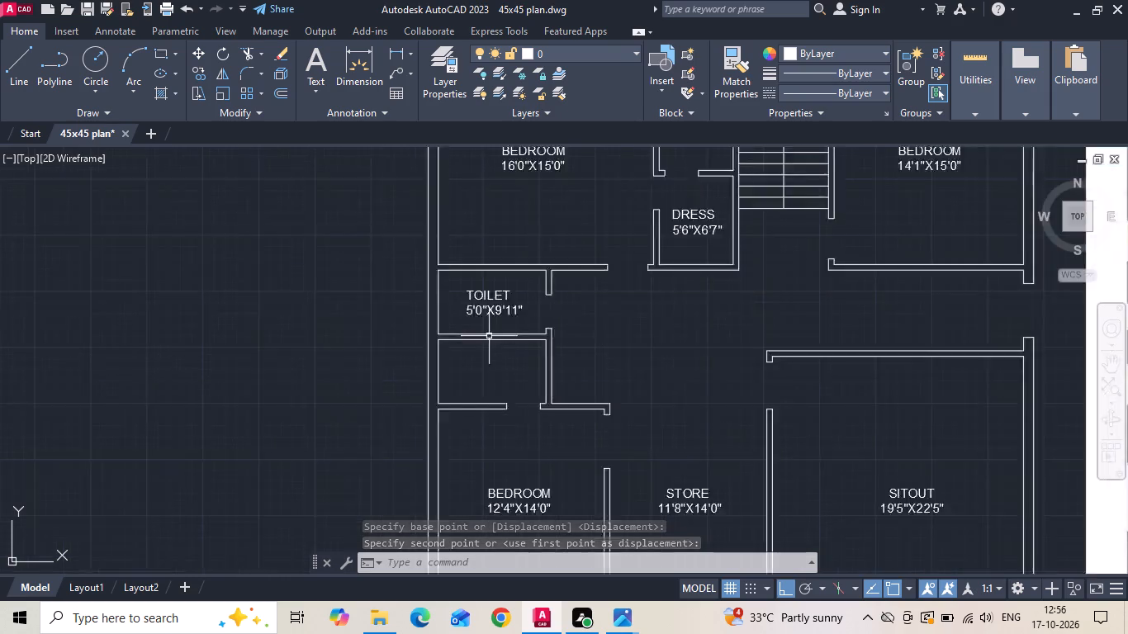
pyautogui.scroll(2, 514, 300)
pyautogui.doubleClick(494, 290)
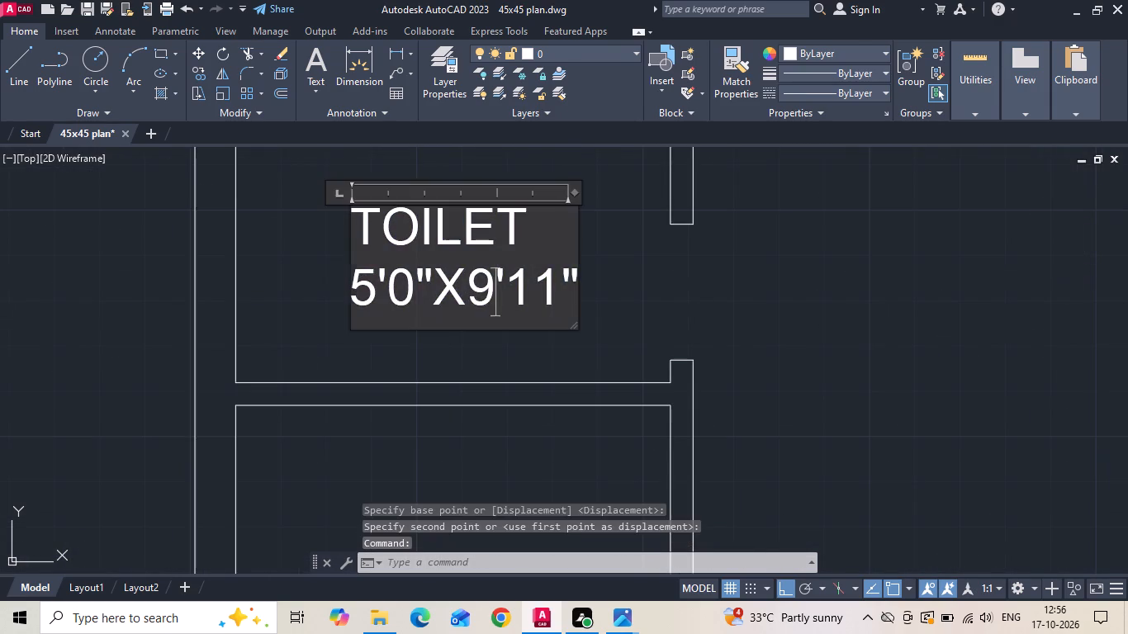
pyautogui.press('BackSpace')
pyautogui.press('4')
pyautogui.click(555, 306)
pyautogui.press('BackSpace')
pyautogui.press('BackSpace')
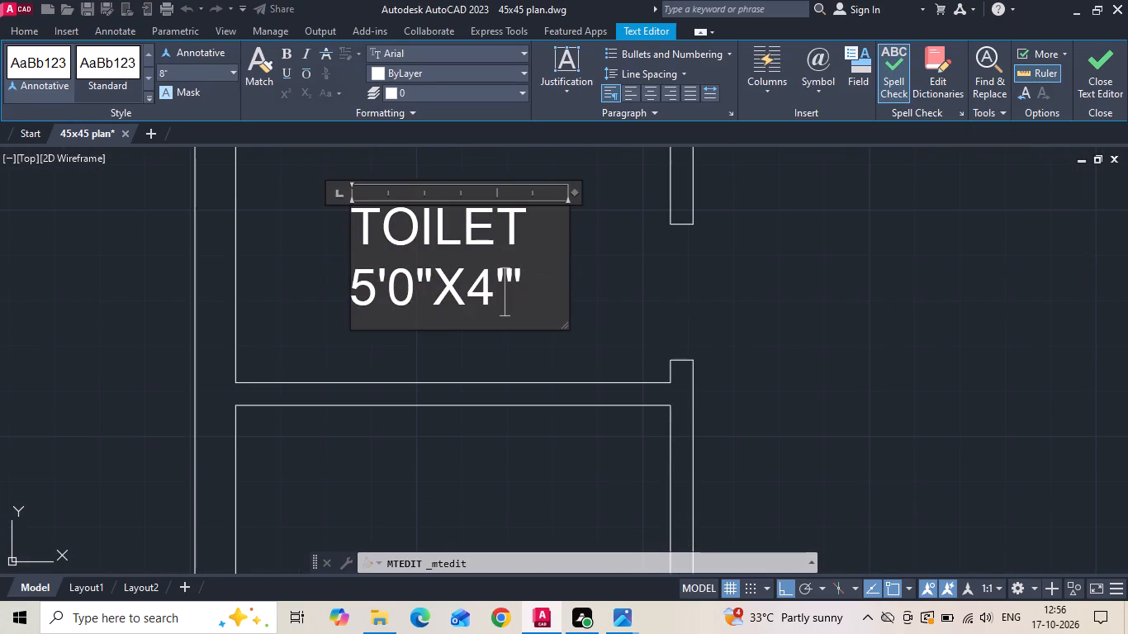
pyautogui.press('9')
pyautogui.scroll(-3, 325, 385)
pyautogui.scroll(2, 342, 372)
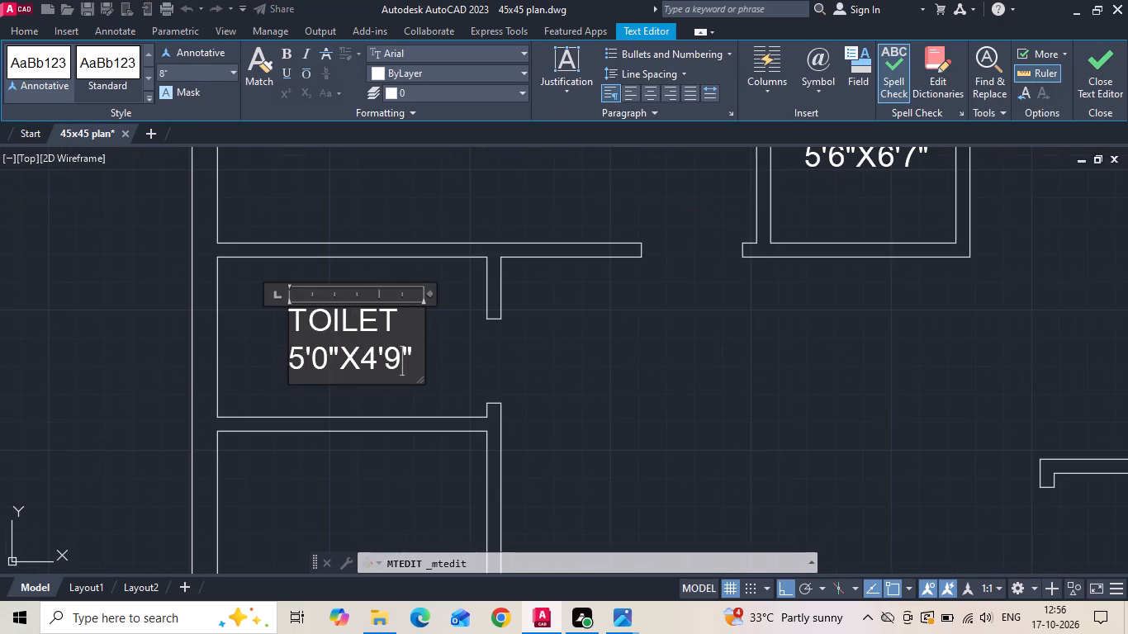
pyautogui.click(306, 357)
pyautogui.press('BackSpace')
pyautogui.press('8')
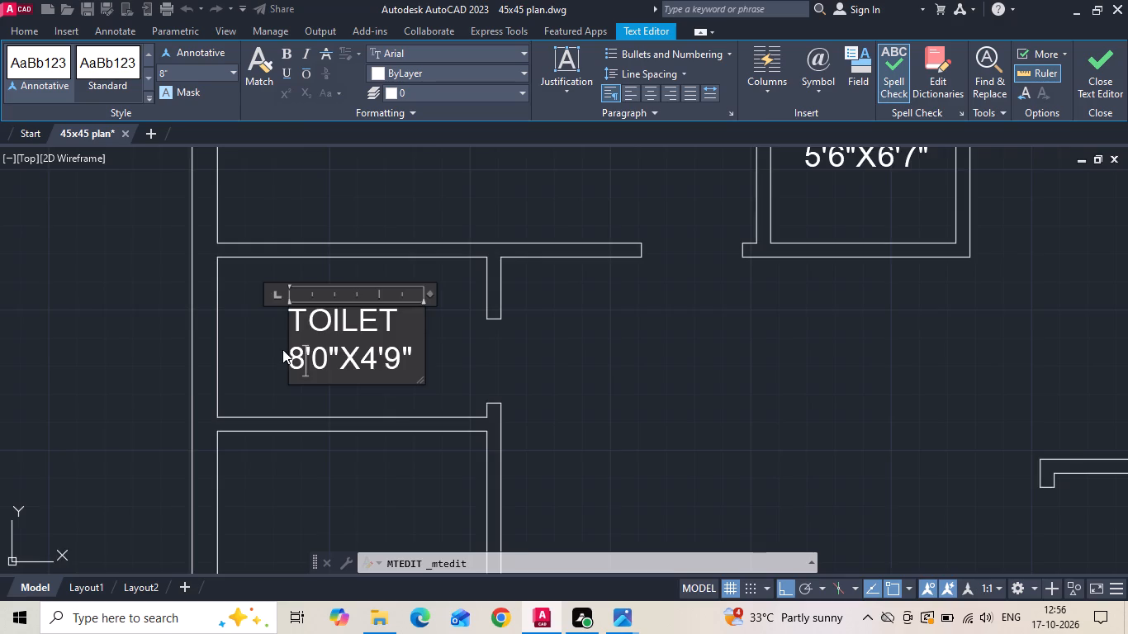
pyautogui.scroll(-2, 281, 348)
pyautogui.click(398, 402)
# Copy the 8'0"X4'9" TOILET label straight down into the room directly below it.
pyautogui.click(293, 343)
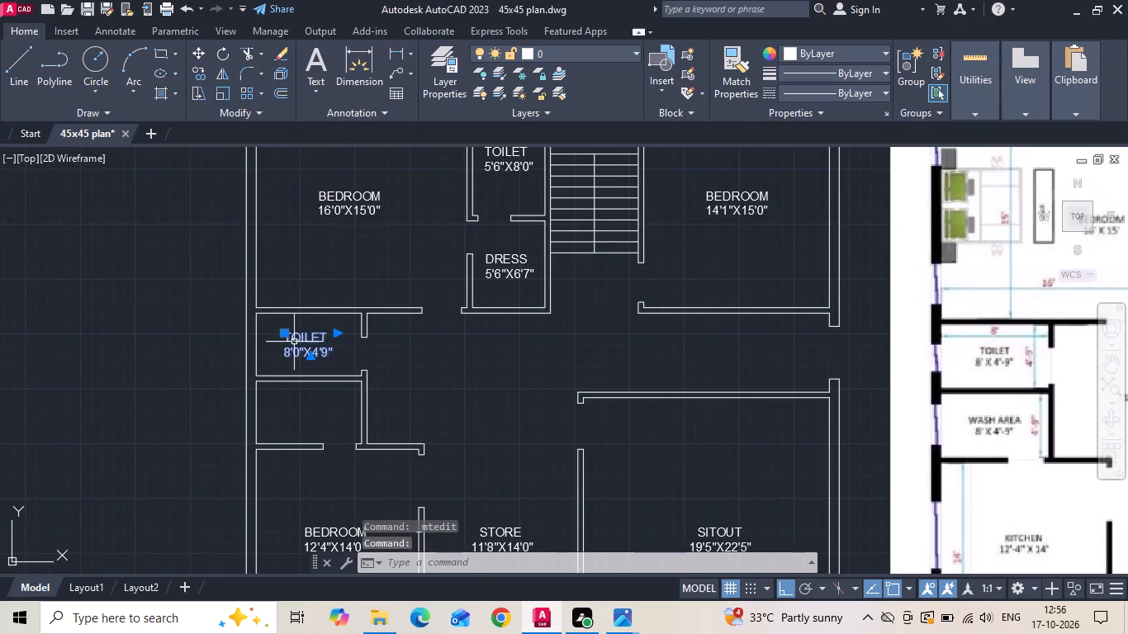
pyautogui.rightClick(294, 340)
pyautogui.click(322, 316)
pyautogui.moveTo(296, 351); pyautogui.dragTo(312, 210, button='middle')
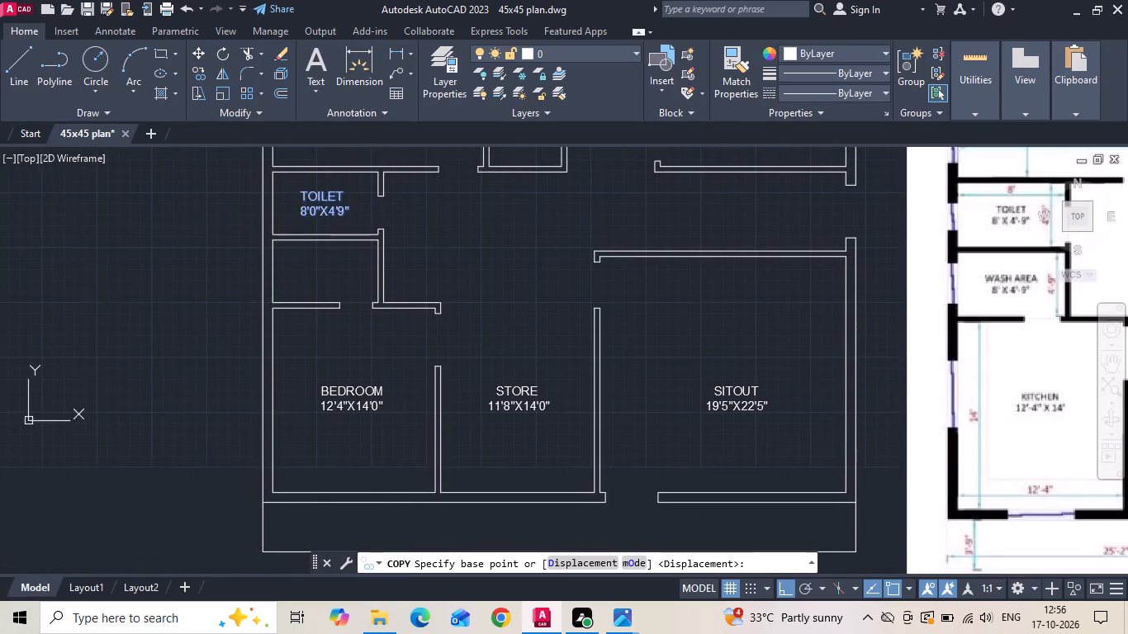
pyautogui.moveTo(315, 190); pyautogui.dragTo(312, 222)
pyautogui.scroll(1, 306, 258)
pyautogui.click(306, 258)
pyautogui.press('Escape')
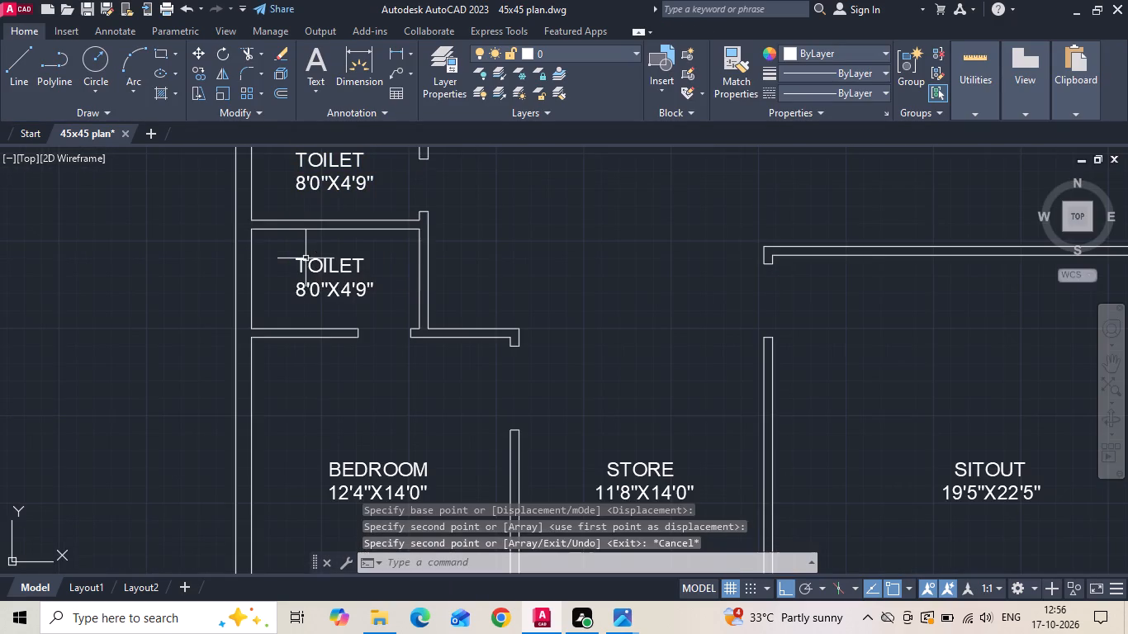
# Rename the lower TOILET label copy as WASH AREA and widen its text frame so the name fits on one line.
pyautogui.doubleClick(332, 267)
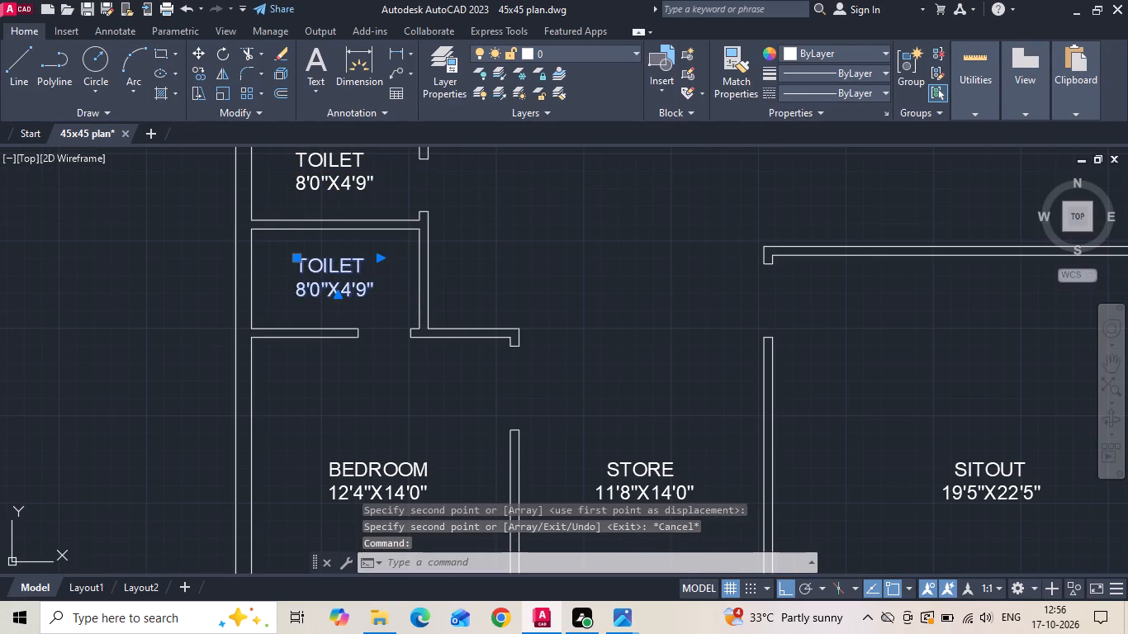
pyautogui.moveTo(361, 273); pyautogui.dragTo(281, 260)
pyautogui.press('BackSpace')
pyautogui.write('wash')
pyautogui.press('BackSpace')
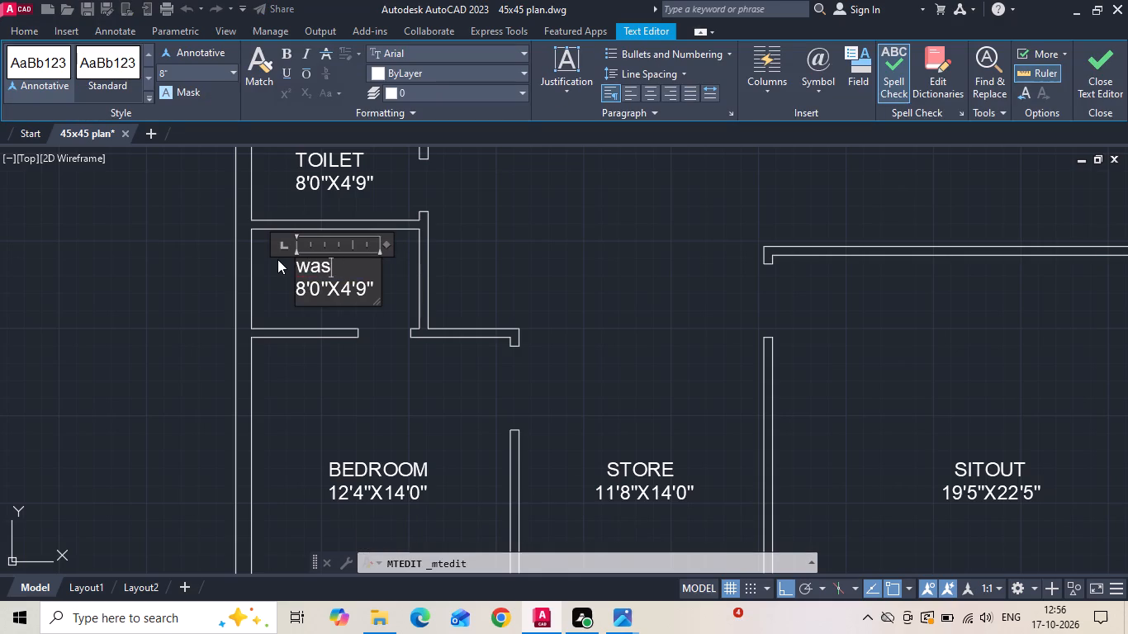
pyautogui.press('BackSpace')
pyautogui.press('BackSpace')
pyautogui.press('BackSpace')
pyautogui.write('WASH AREA')
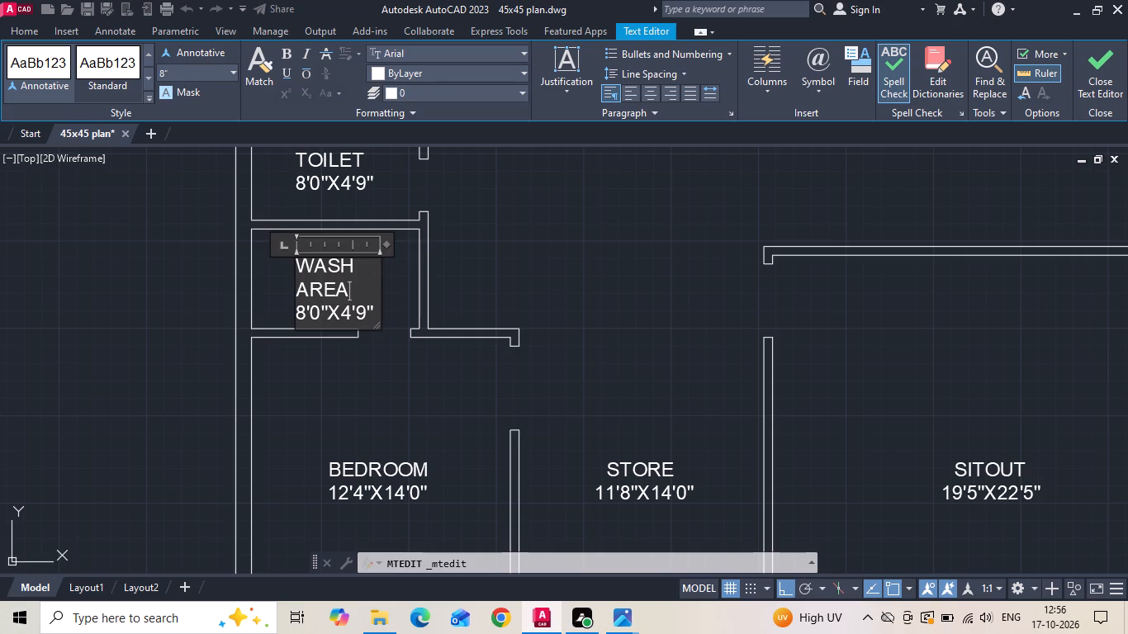
pyautogui.moveTo(378, 272); pyautogui.dragTo(438, 258)
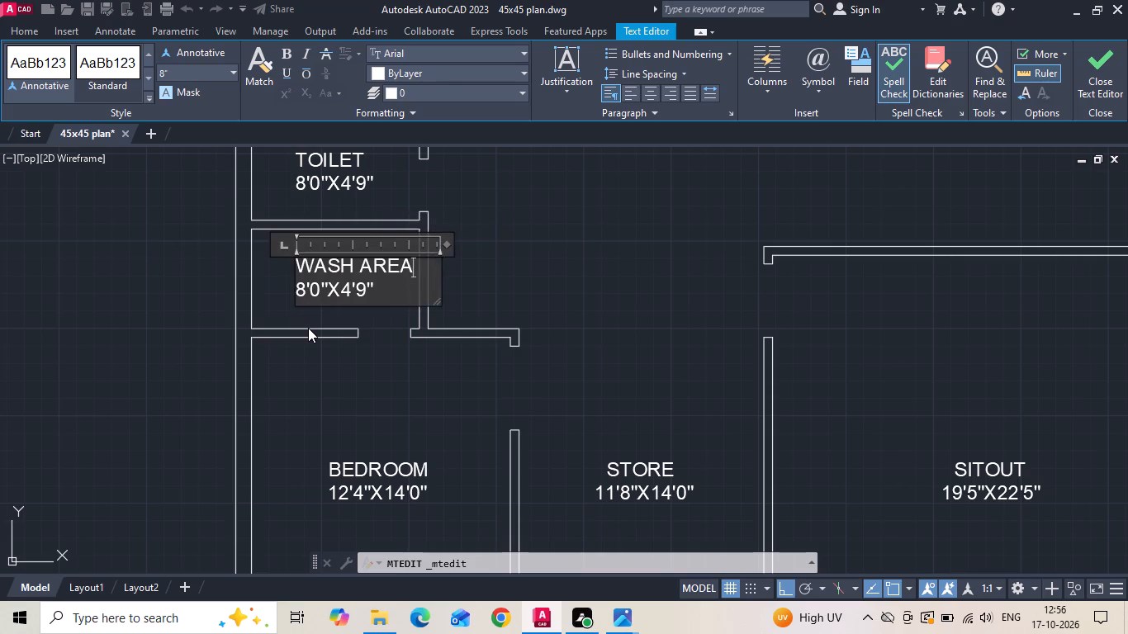
pyautogui.scroll(-2, 308, 328)
pyautogui.scroll(3, 304, 317)
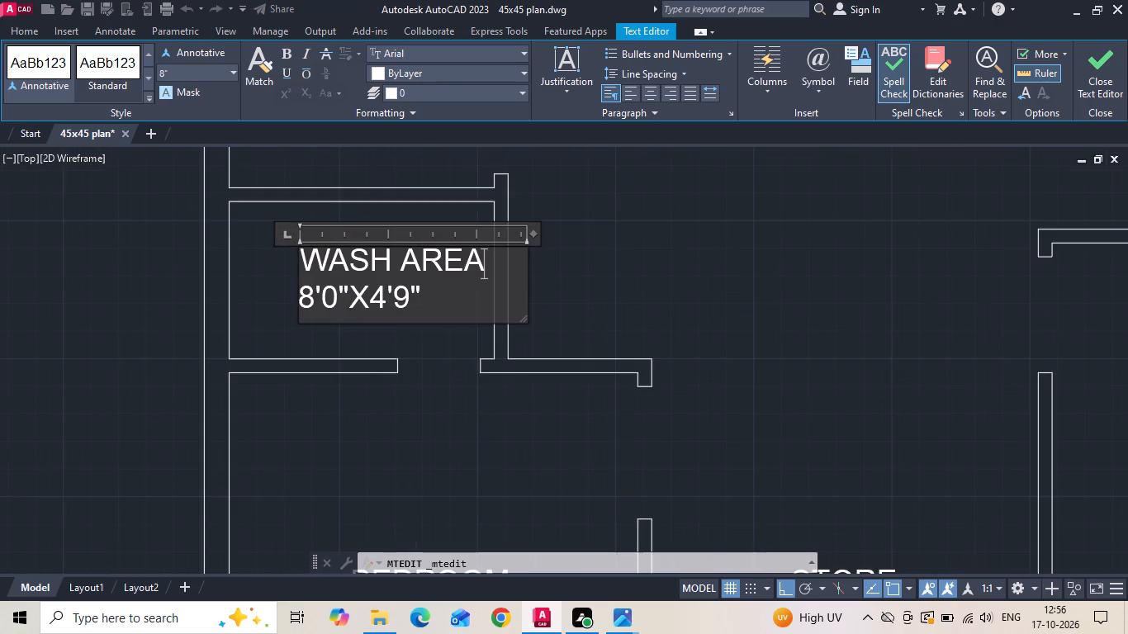
pyautogui.click(420, 370)
# Rename the BEDROOM label in the room below the wash area as KITCHEN, keeping its size line on a separate line.
pyautogui.scroll(-2, 366, 296)
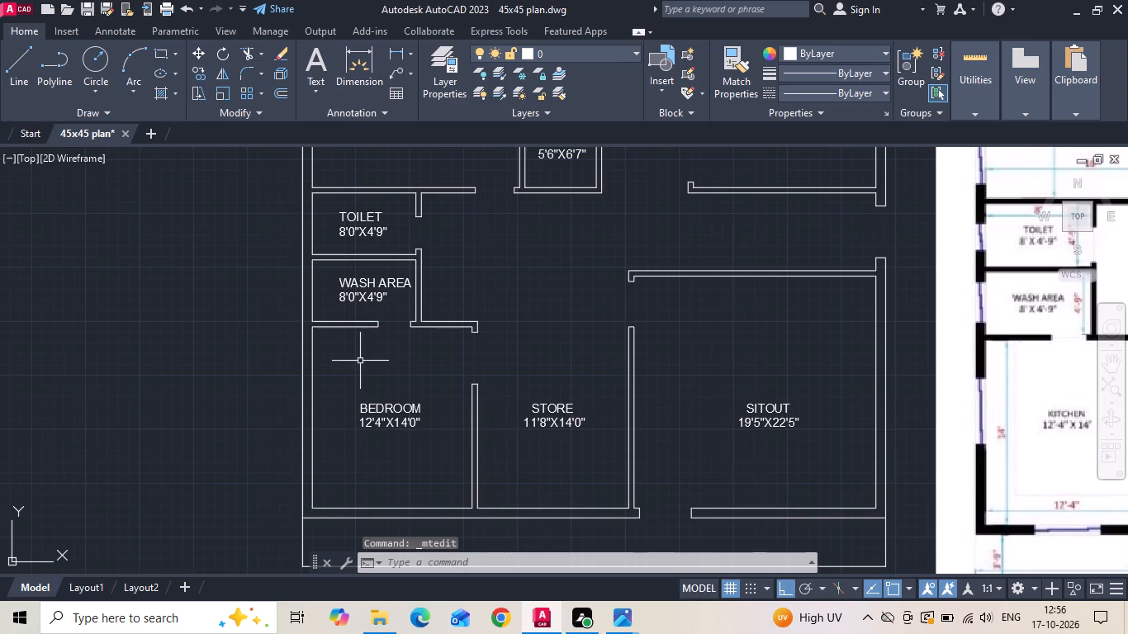
pyautogui.doubleClick(386, 408)
pyautogui.scroll(2, 389, 410)
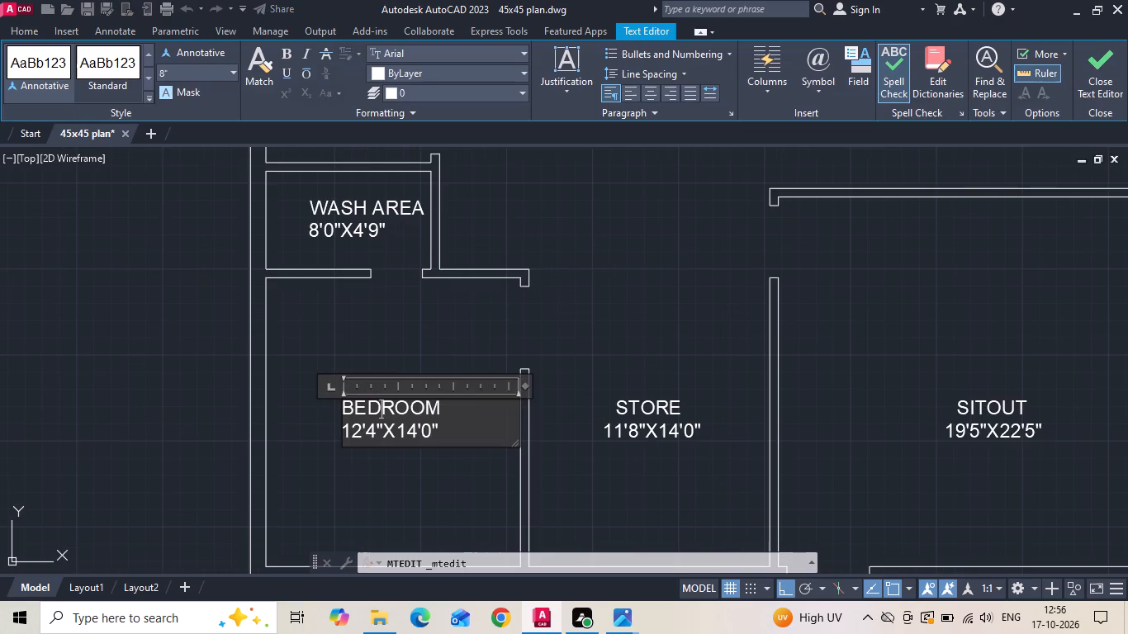
pyautogui.moveTo(458, 409); pyautogui.dragTo(274, 408)
pyautogui.press('BackSpace')
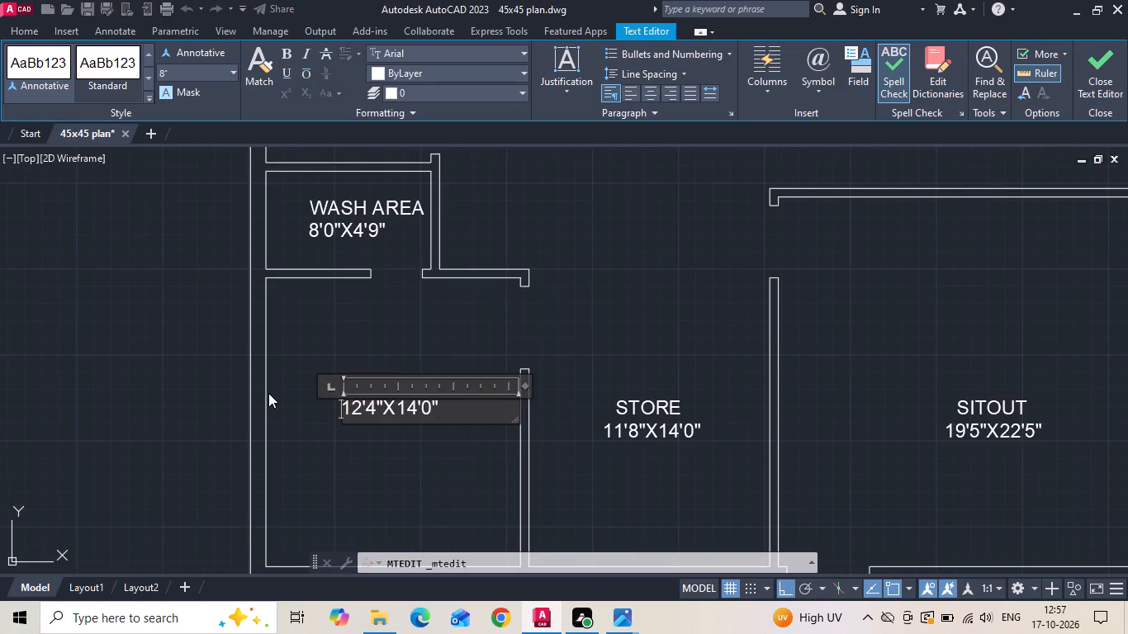
pyautogui.write('KITCHEN')
pyautogui.press('Return')
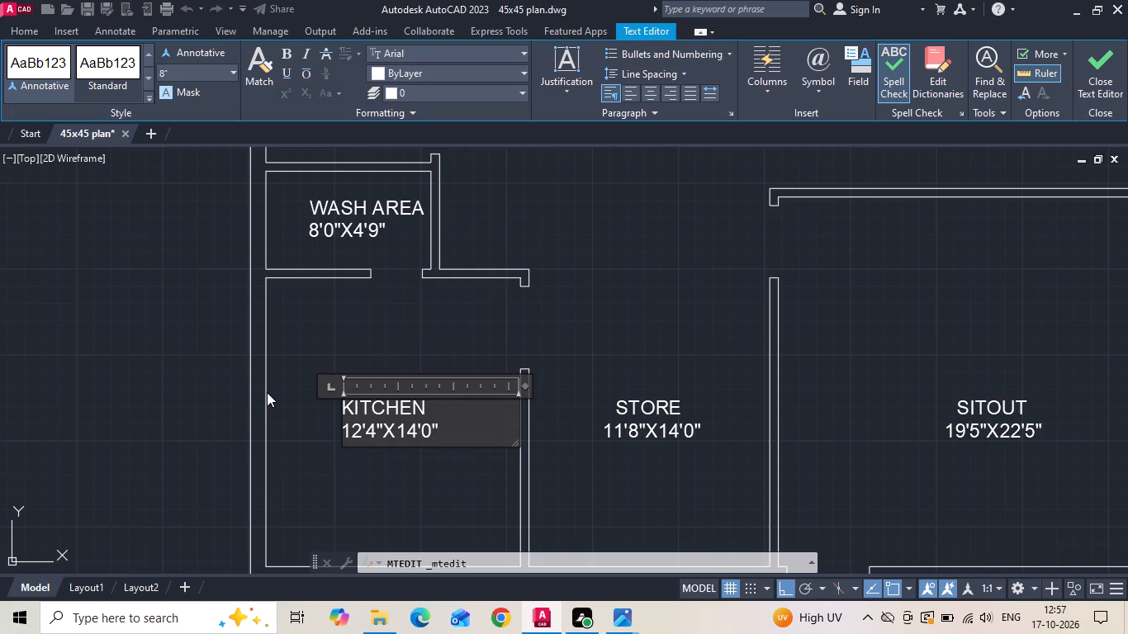
pyautogui.scroll(-2, 267, 392)
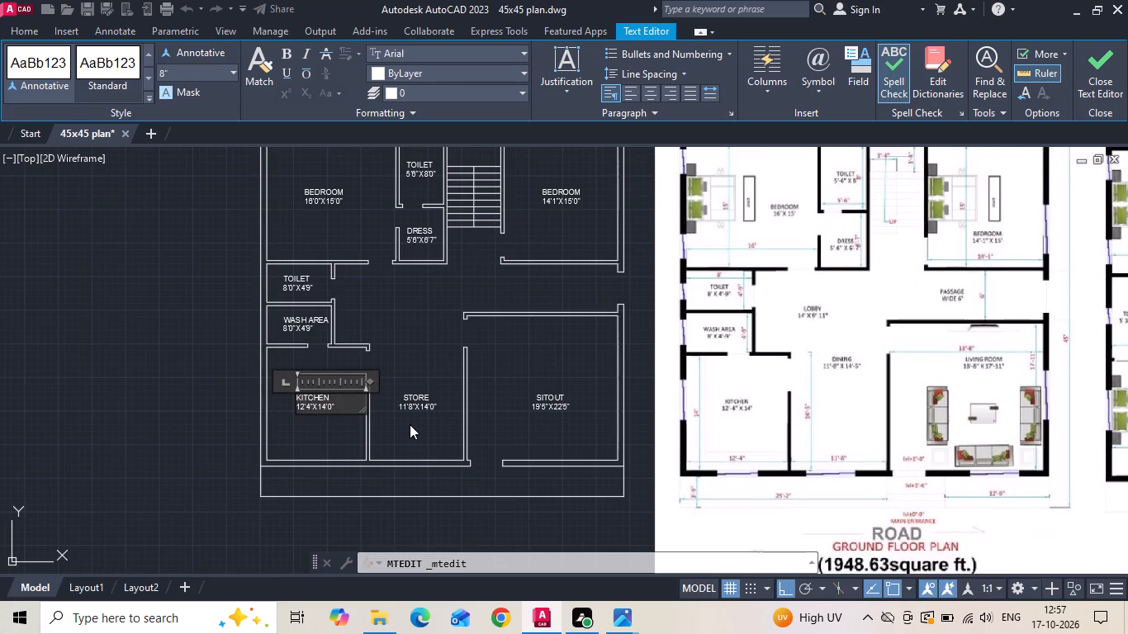
pyautogui.click(410, 424)
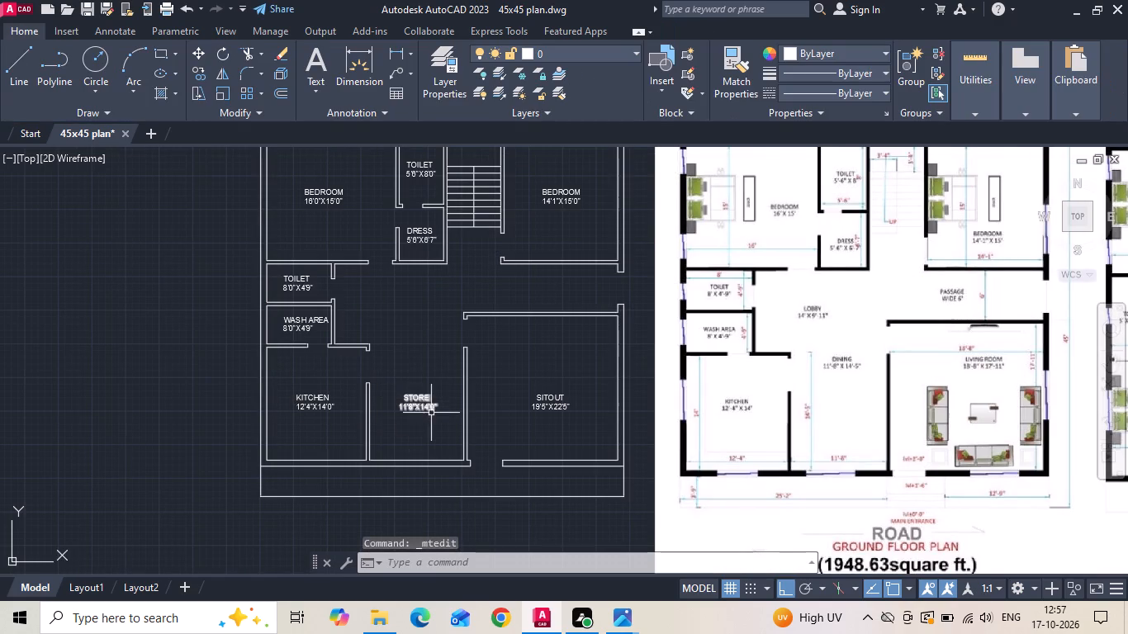
# Change the STORE label beside the kitchen to DINING with size 11'8"X14'5", indenting the name to centre it over the size.
pyautogui.doubleClick(419, 400)
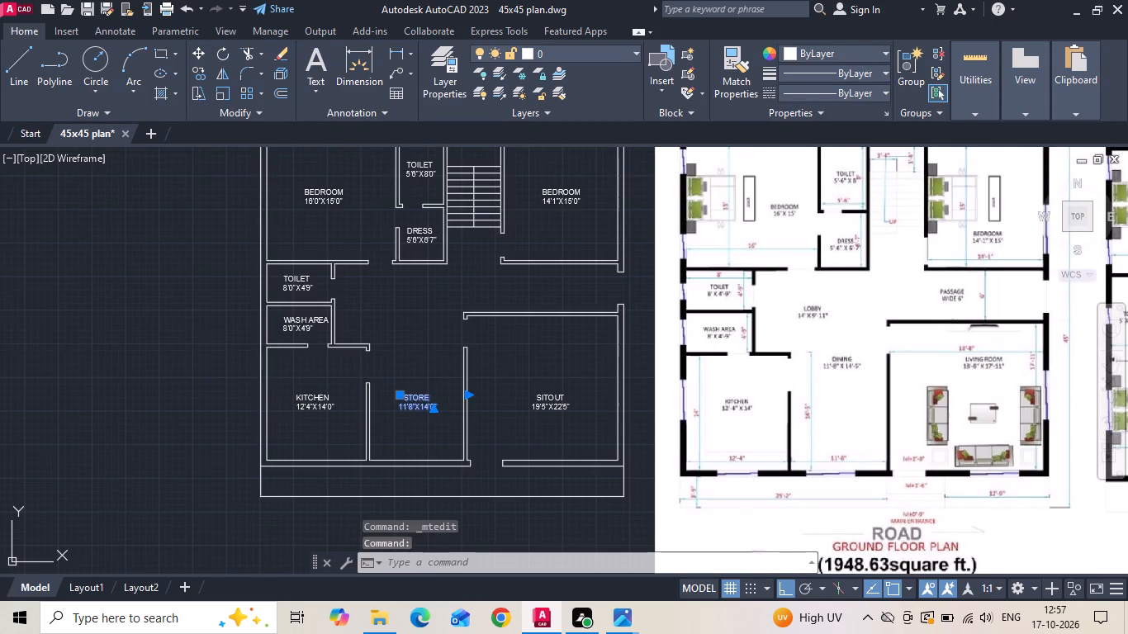
pyautogui.scroll(3, 419, 399)
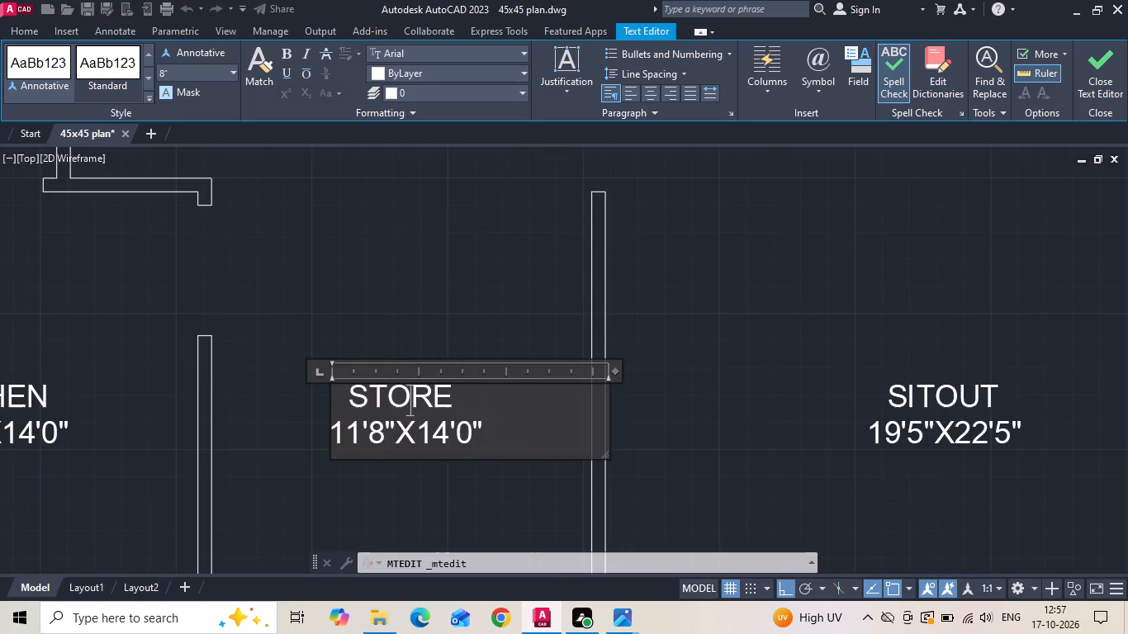
pyautogui.click(466, 439)
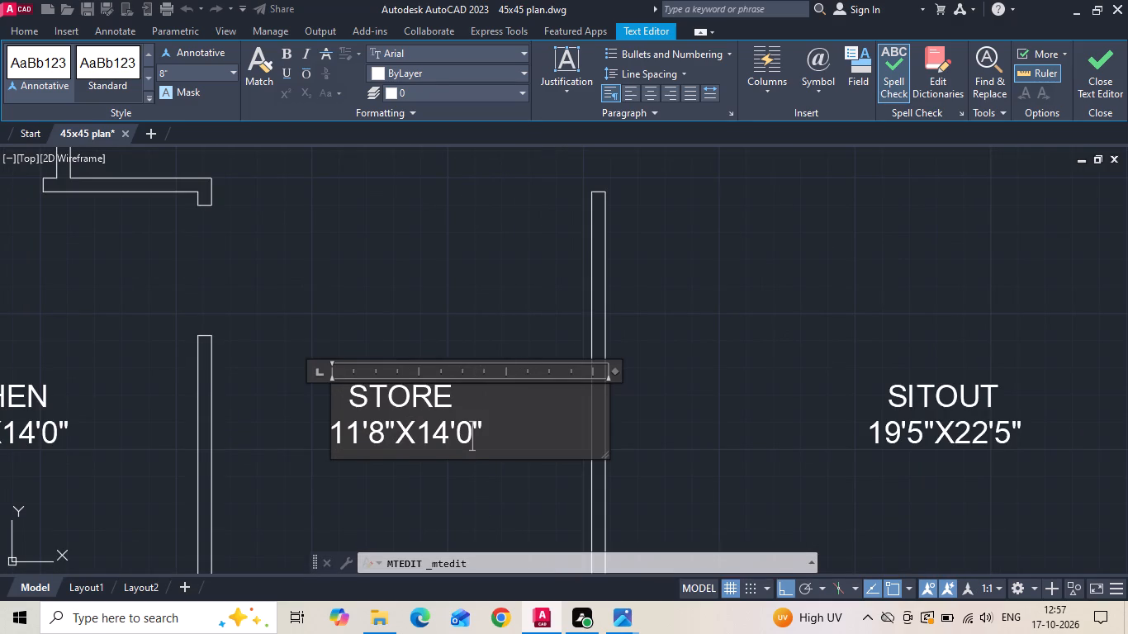
pyautogui.press('BackSpace')
pyautogui.press('5')
pyautogui.moveTo(467, 405); pyautogui.dragTo(206, 364)
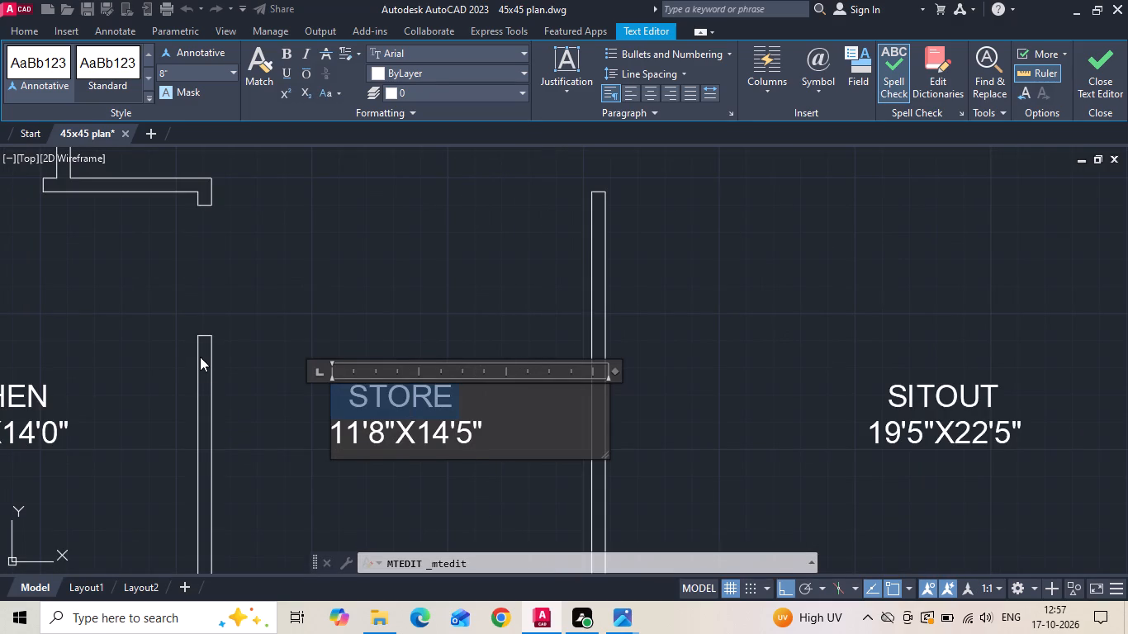
pyautogui.press('BackSpace')
pyautogui.write('DINING')
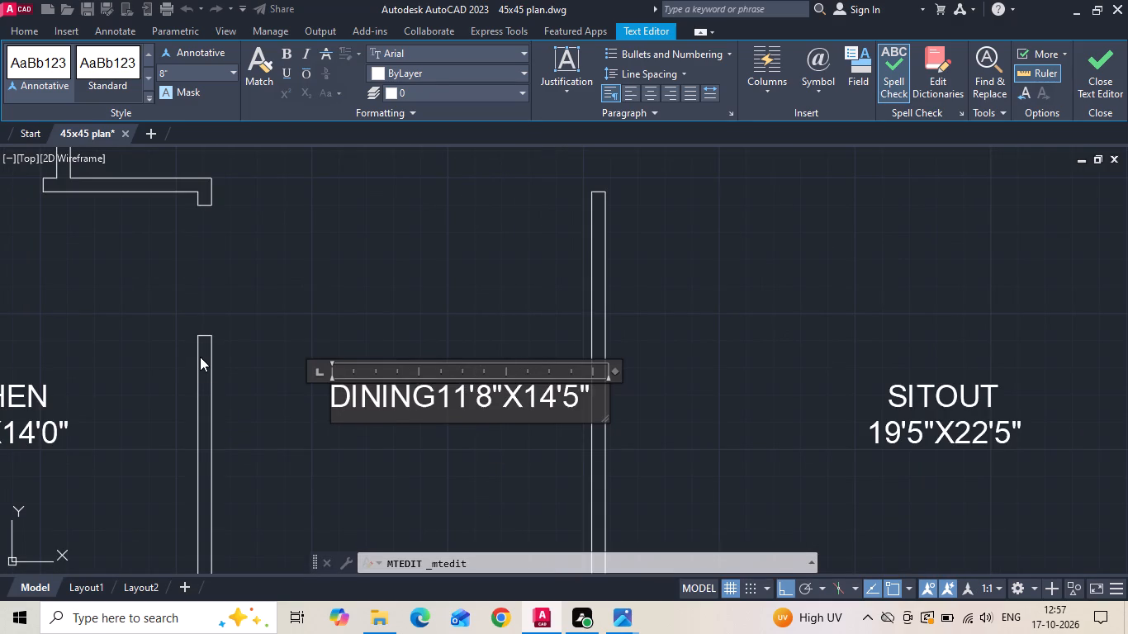
pyautogui.press('Return')
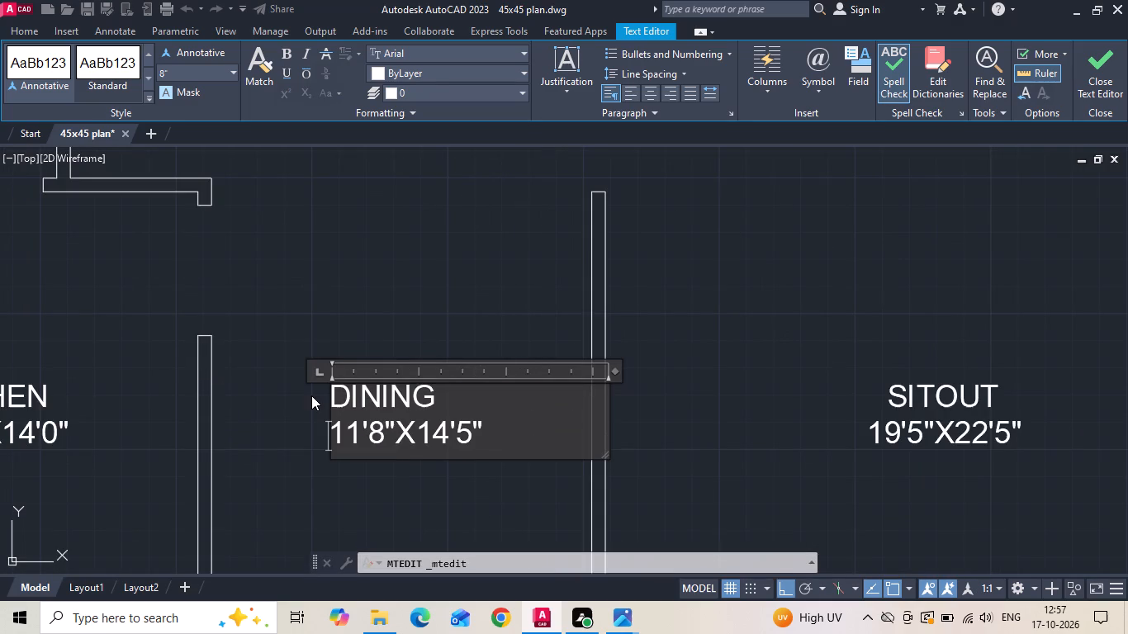
pyautogui.click(331, 397)
pyautogui.press('space')
pyautogui.press('space')
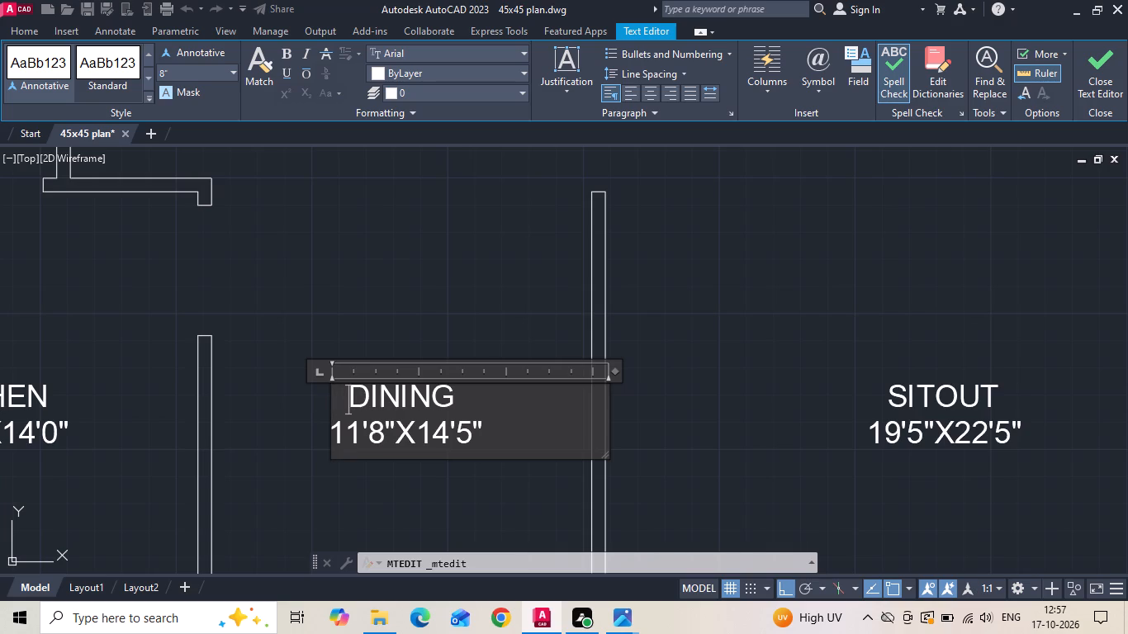
pyautogui.scroll(-2, 366, 301)
pyautogui.click(368, 298)
# Copy the DINING label, with Ortho off, up into the open lobby area beside the toilet and wash area.
pyautogui.click(396, 344)
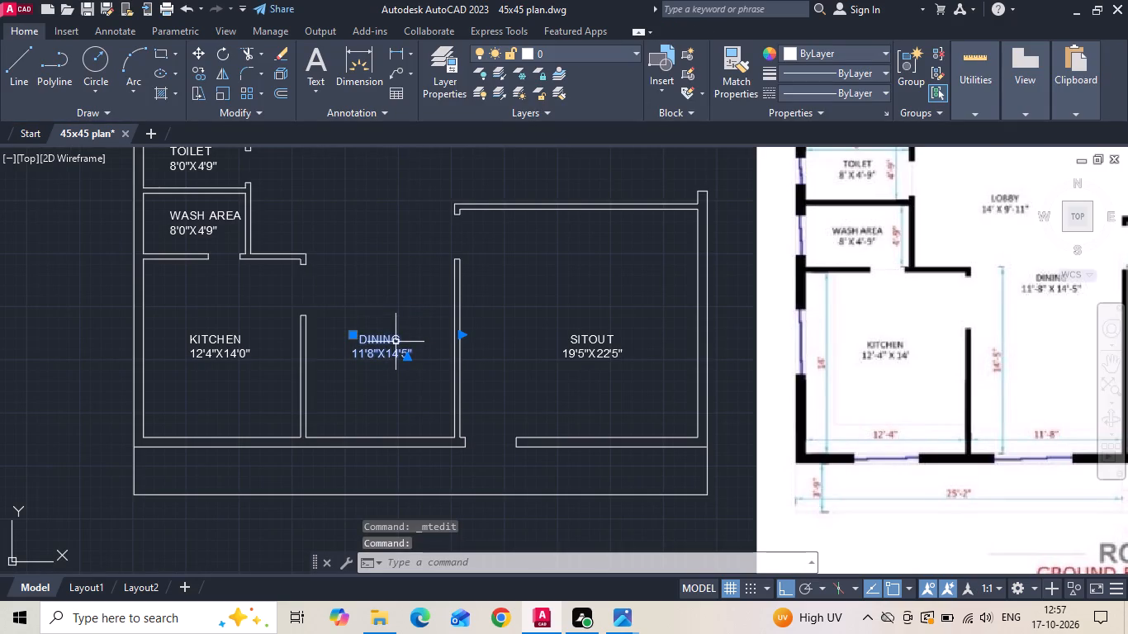
pyautogui.click(376, 316)
pyautogui.rightClick(375, 315)
pyautogui.click(398, 324)
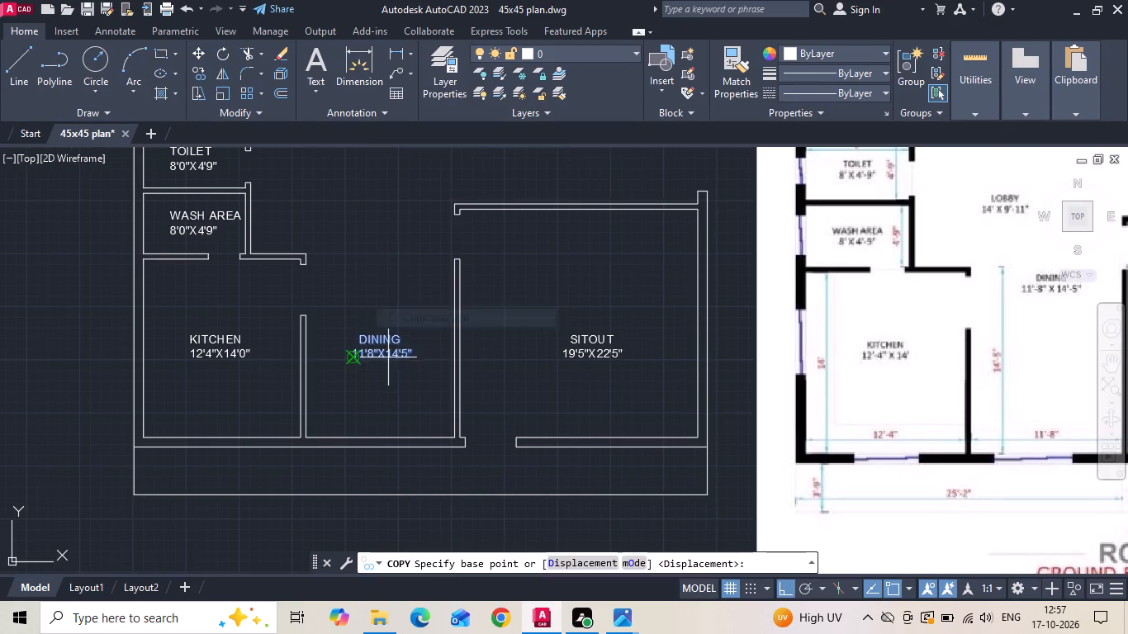
pyautogui.moveTo(388, 357); pyautogui.dragTo(388, 334)
pyautogui.moveTo(385, 267); pyautogui.dragTo(383, 306, button='middle')
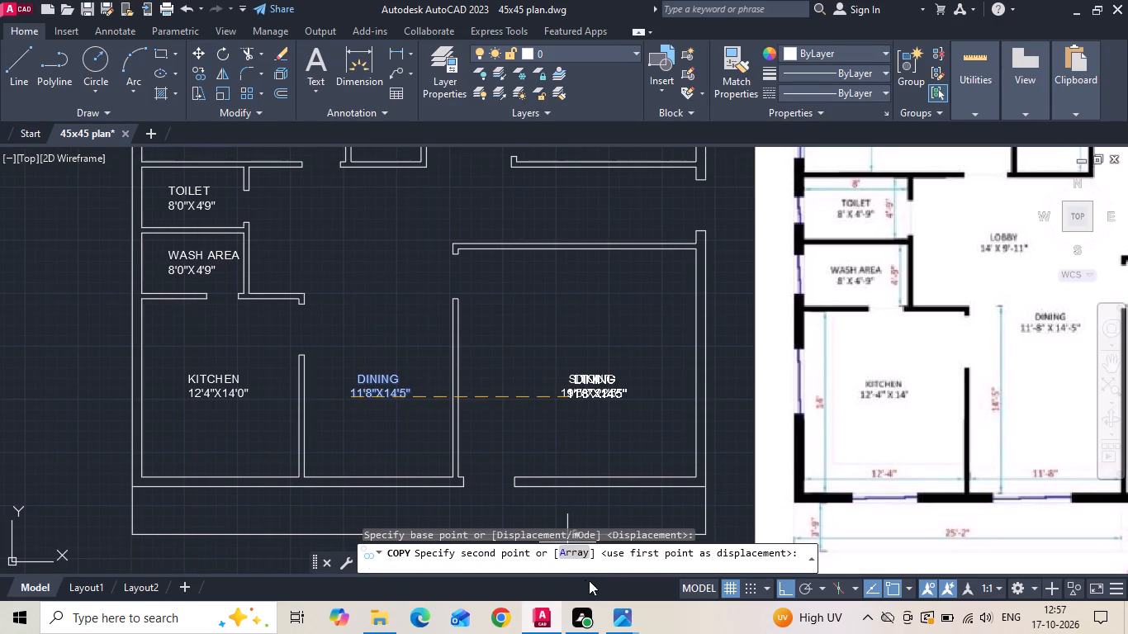
pyautogui.moveTo(787, 584); pyautogui.dragTo(777, 575)
pyautogui.moveTo(601, 382); pyautogui.dragTo(600, 499, button='middle')
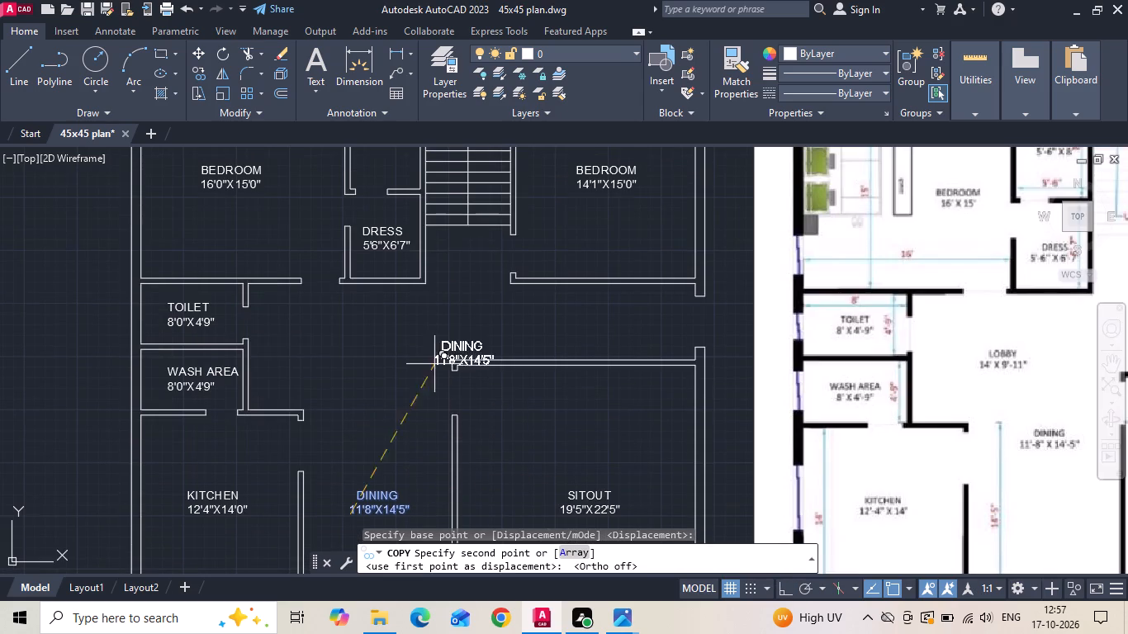
pyautogui.scroll(1, 249, 362)
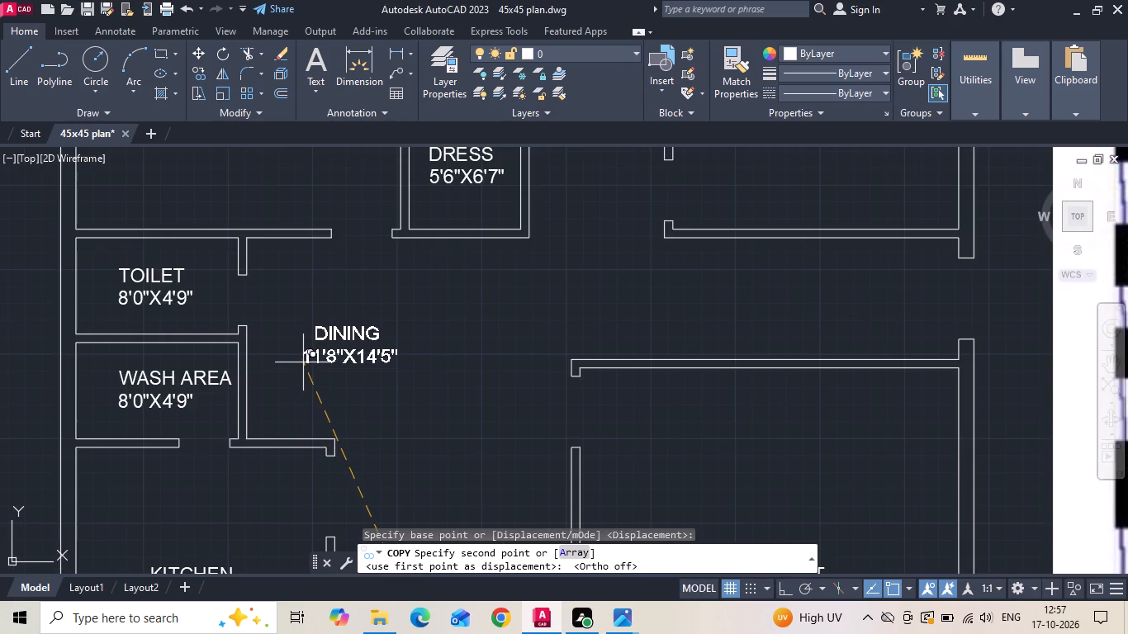
pyautogui.click(303, 362)
pyautogui.press('Escape')
# Rename the copied DINING label as LOBBY and indent the name with spaces over its size line.
pyautogui.scroll(-1, 303, 362)
pyautogui.scroll(1, 320, 351)
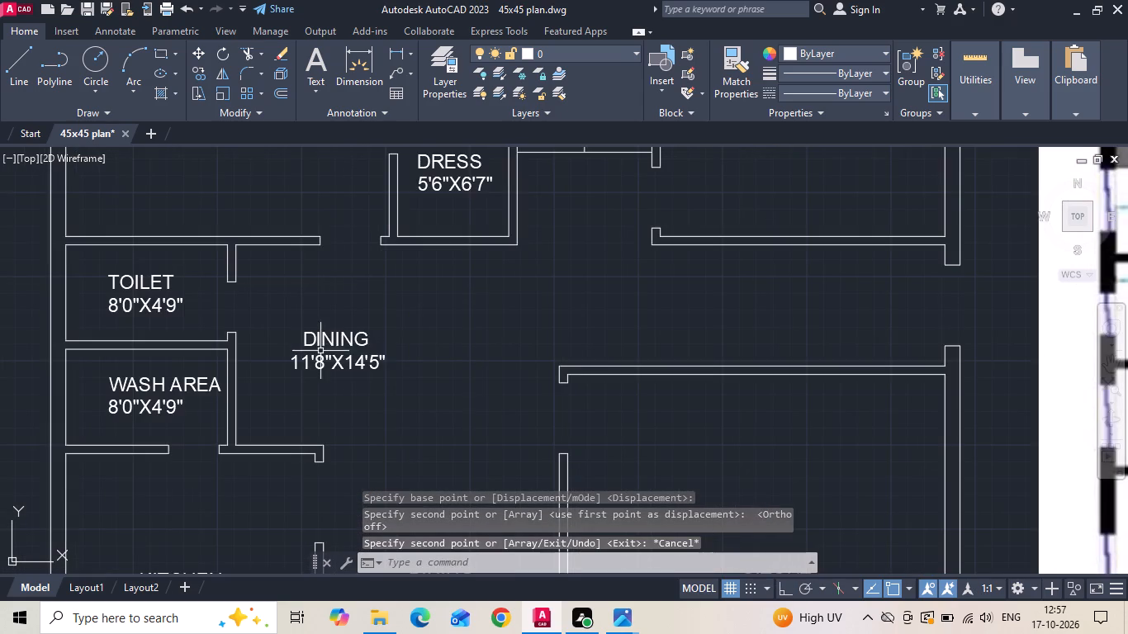
pyautogui.doubleClick(334, 345)
pyautogui.moveTo(391, 343); pyautogui.dragTo(296, 352)
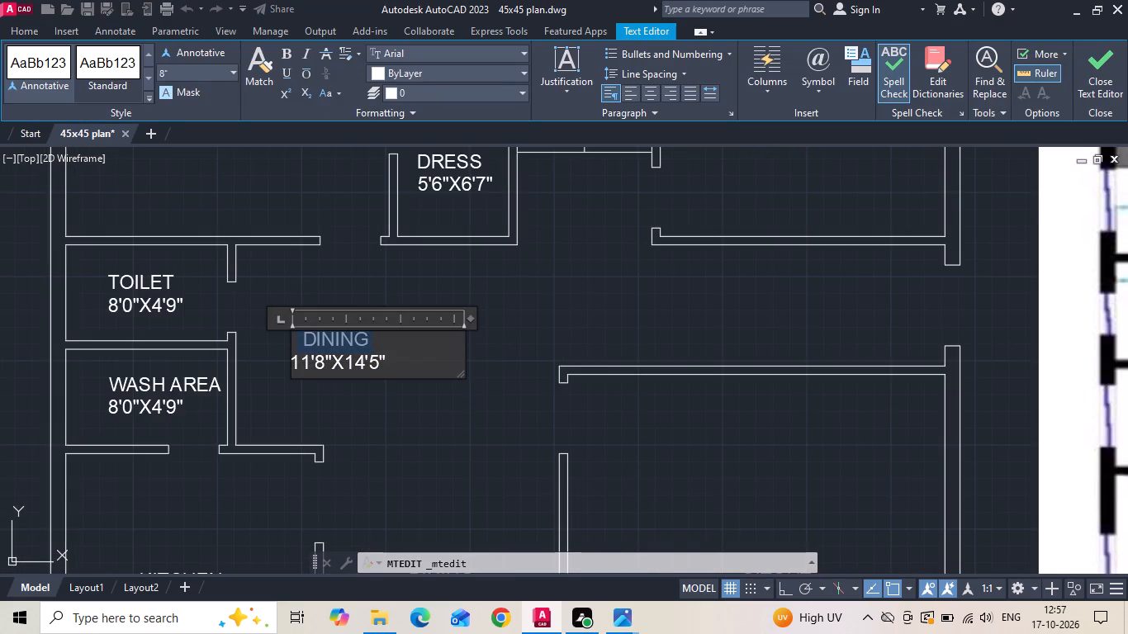
pyautogui.press('BackSpace')
pyautogui.write('LOBBY')
pyautogui.press('Return')
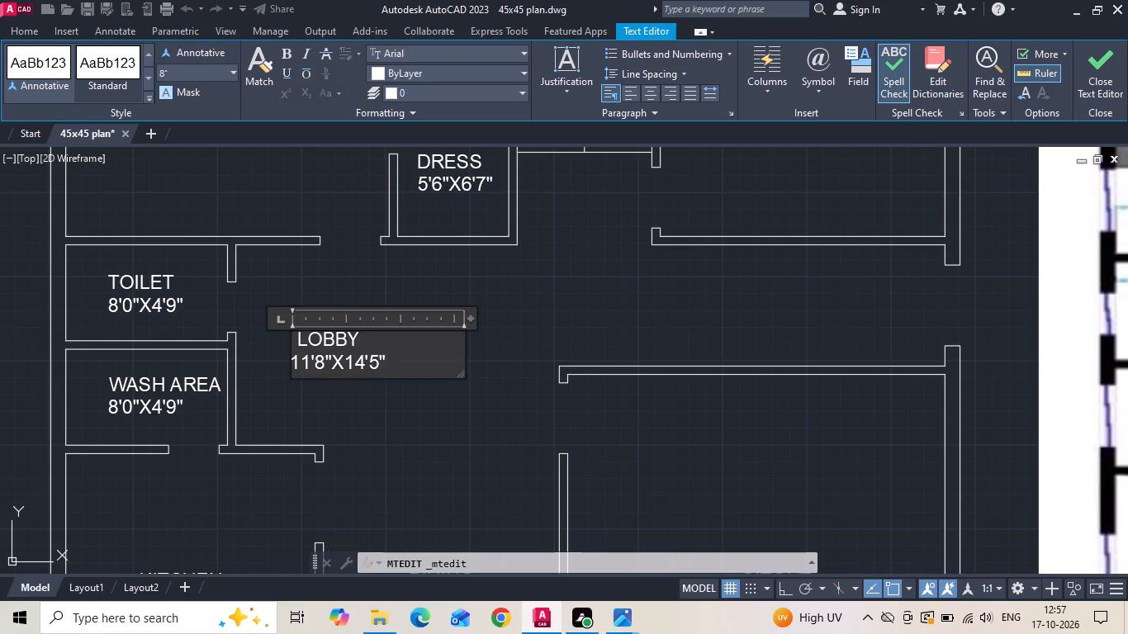
pyautogui.click(293, 342)
pyautogui.press('space')
pyautogui.press('space')
pyautogui.press('space')
pyautogui.press('space')
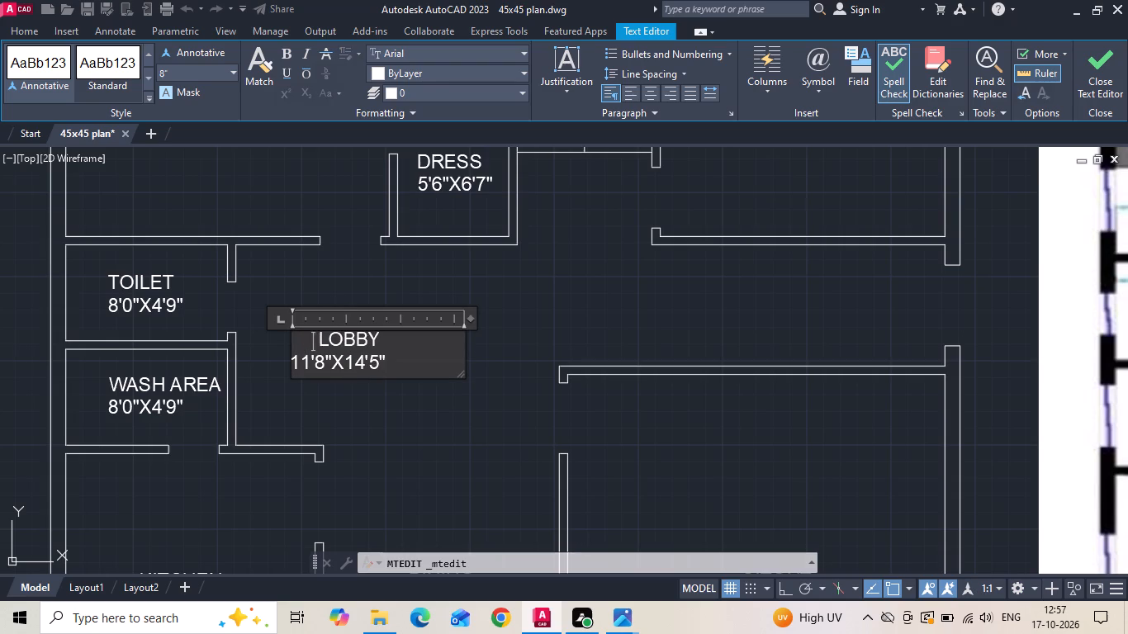
# Set the second dimension in the LOBBY label to 9'11" and reduce the name's indent by one space.
pyautogui.scroll(-2, 293, 342)
pyautogui.scroll(1, 405, 401)
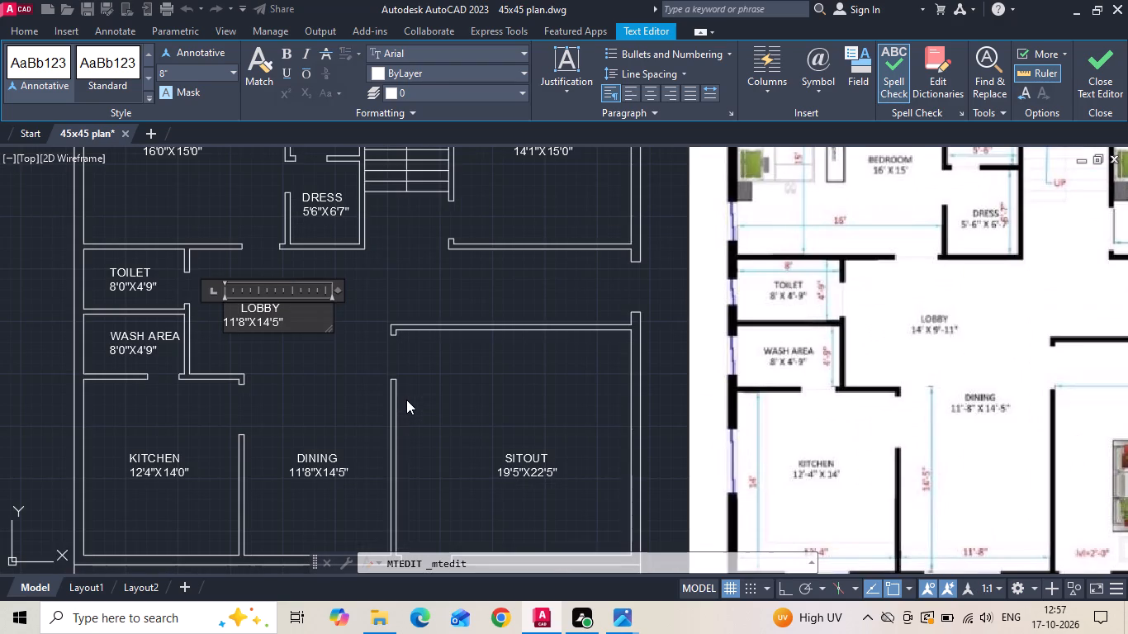
pyautogui.click(271, 331)
pyautogui.click(270, 324)
pyautogui.scroll(2, 270, 324)
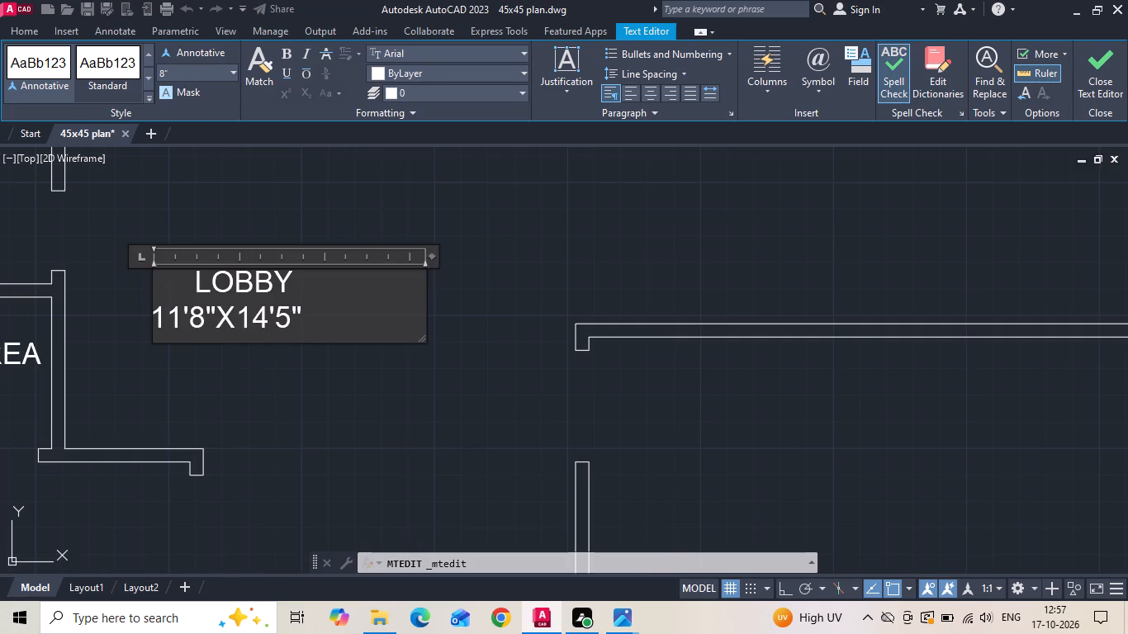
pyautogui.press('BackSpace')
pyautogui.press('BackSpace')
pyautogui.press('9')
pyautogui.click(273, 315)
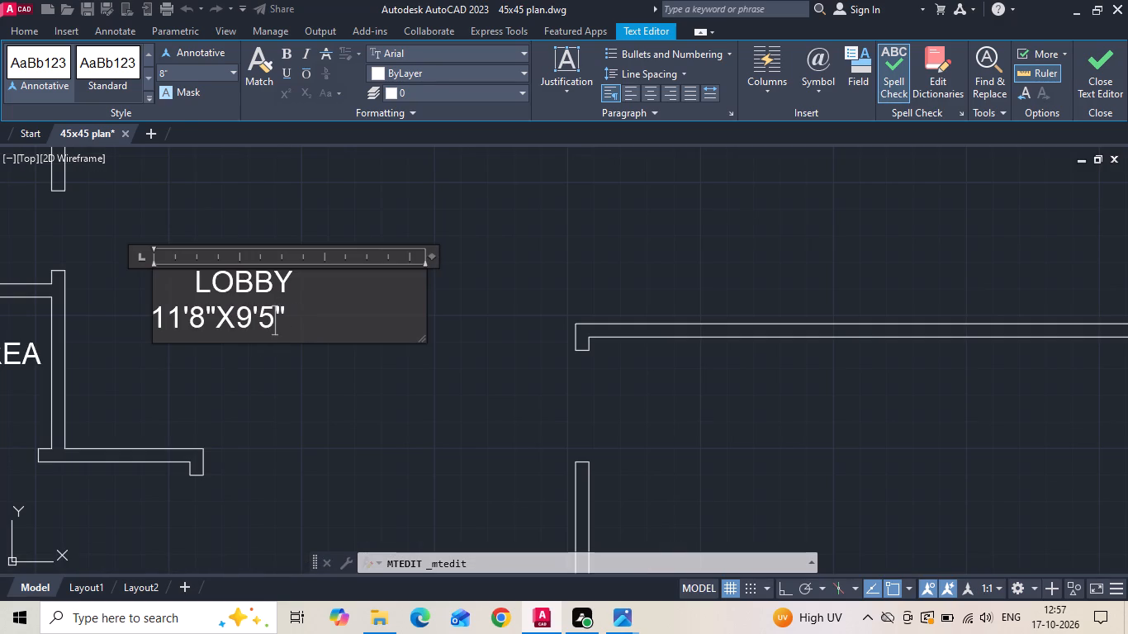
pyautogui.press('BackSpace')
pyautogui.write('11')
pyautogui.scroll(-2, 276, 316)
pyautogui.scroll(2, 235, 310)
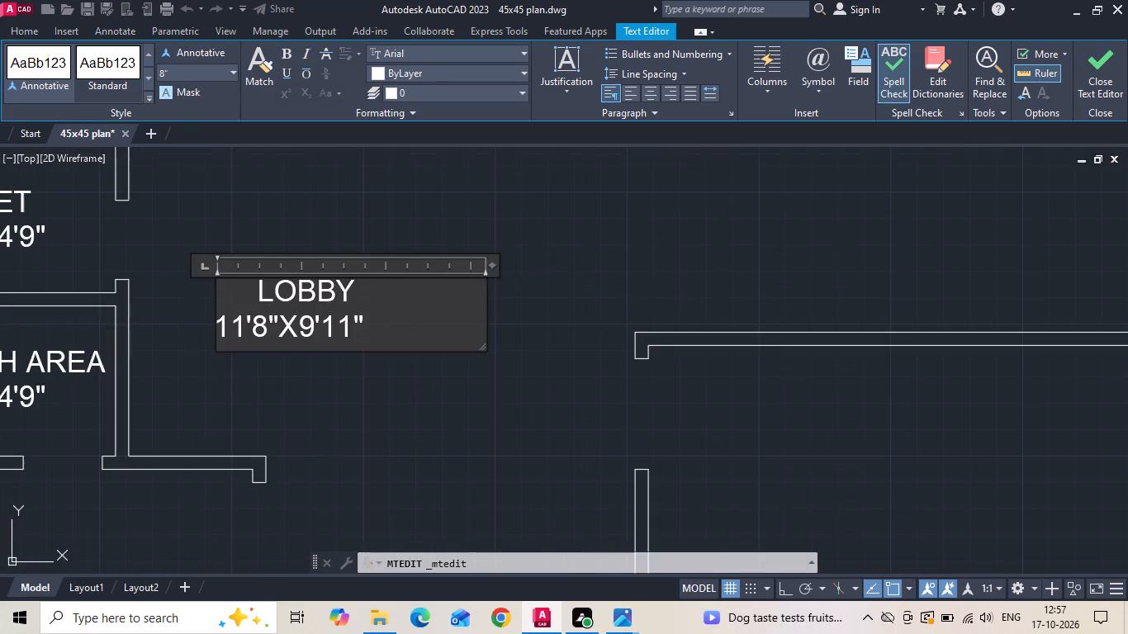
pyautogui.click(243, 290)
pyautogui.press('BackSpace')
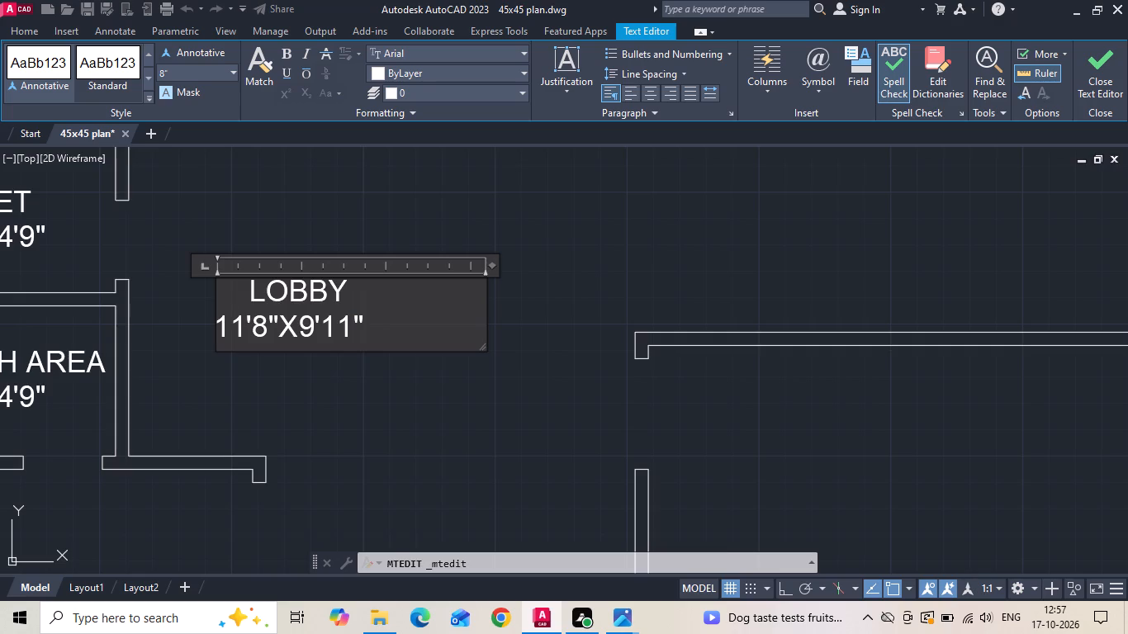
# Set the first dimension in the LOBBY label to 14'0" and remove another space before the name to re-centre it.
pyautogui.scroll(-2, 235, 344)
pyautogui.scroll(2, 233, 335)
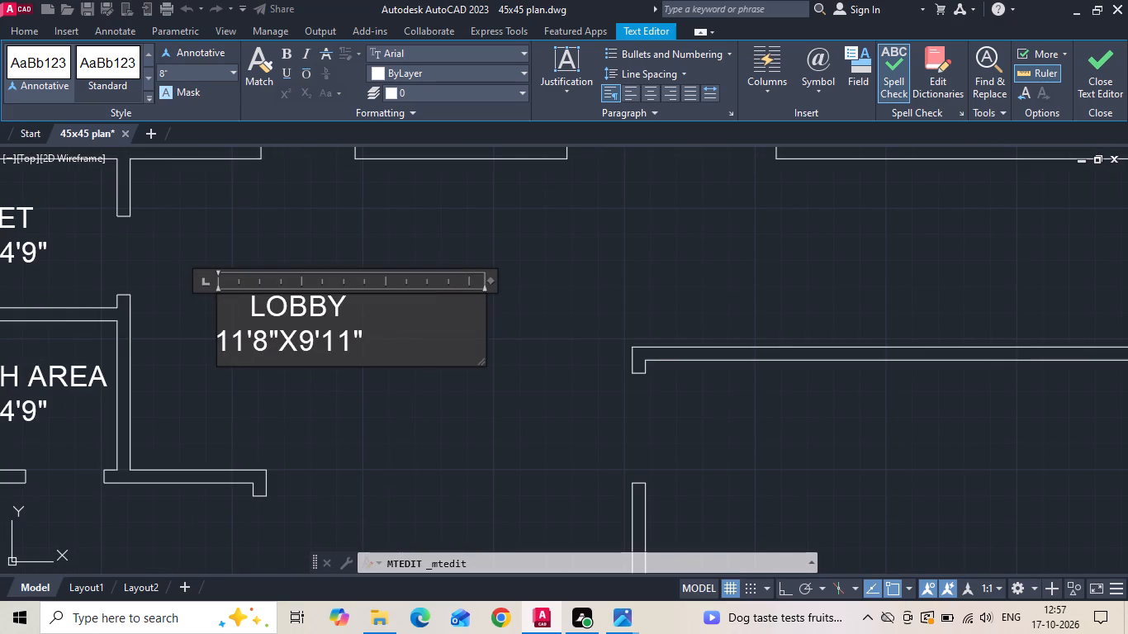
pyautogui.click(244, 338)
pyautogui.press('BackSpace')
pyautogui.press('Return')
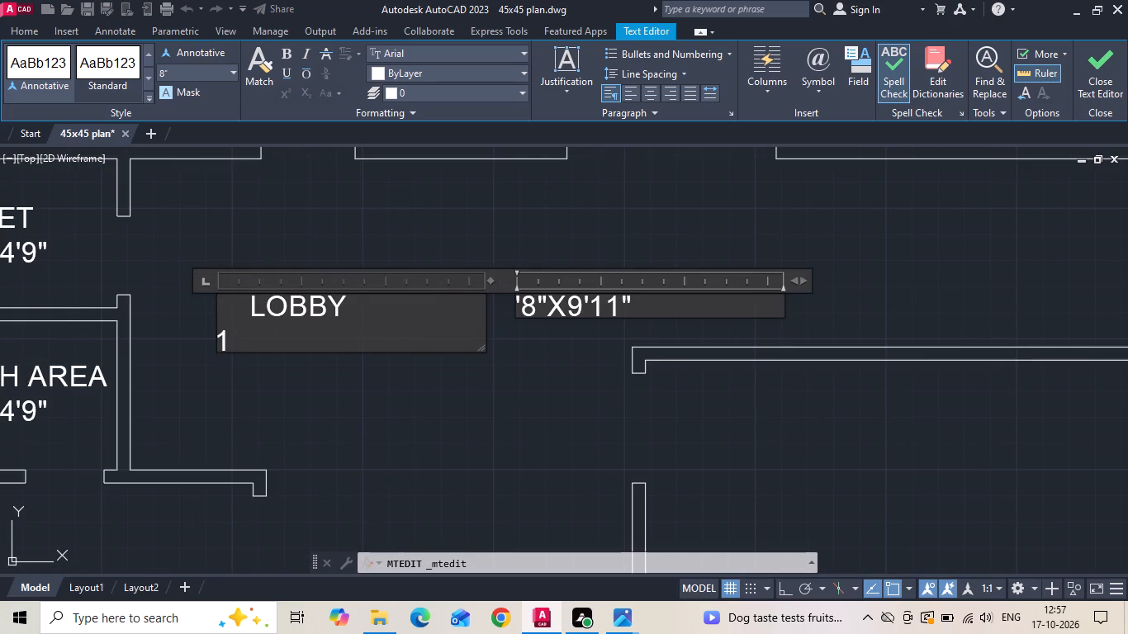
pyautogui.hotkey('ctrl', 'z')
pyautogui.click(249, 345)
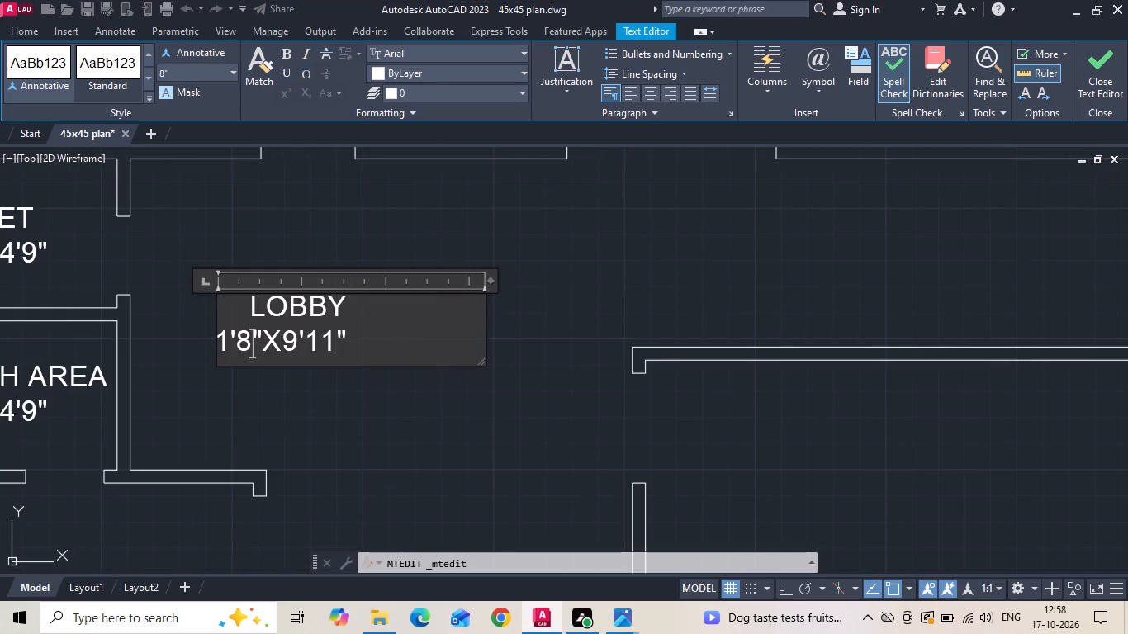
pyautogui.press('BackSpace')
pyautogui.press('0')
pyautogui.click(232, 338)
pyautogui.press('4')
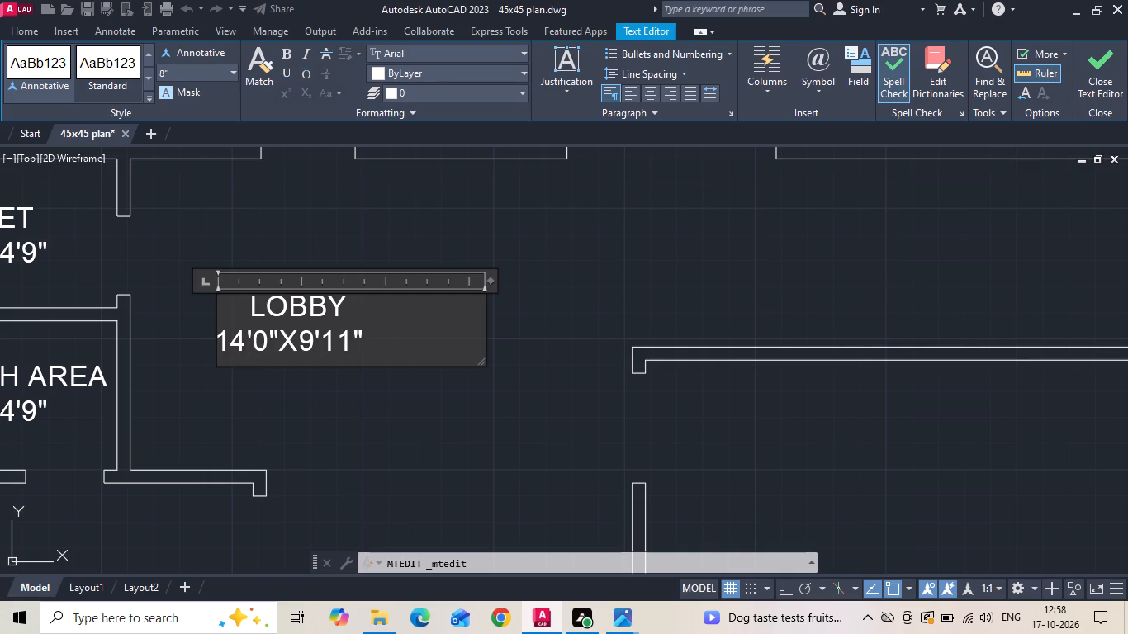
pyautogui.click(235, 298)
pyautogui.press('BackSpace')
pyautogui.click(288, 407)
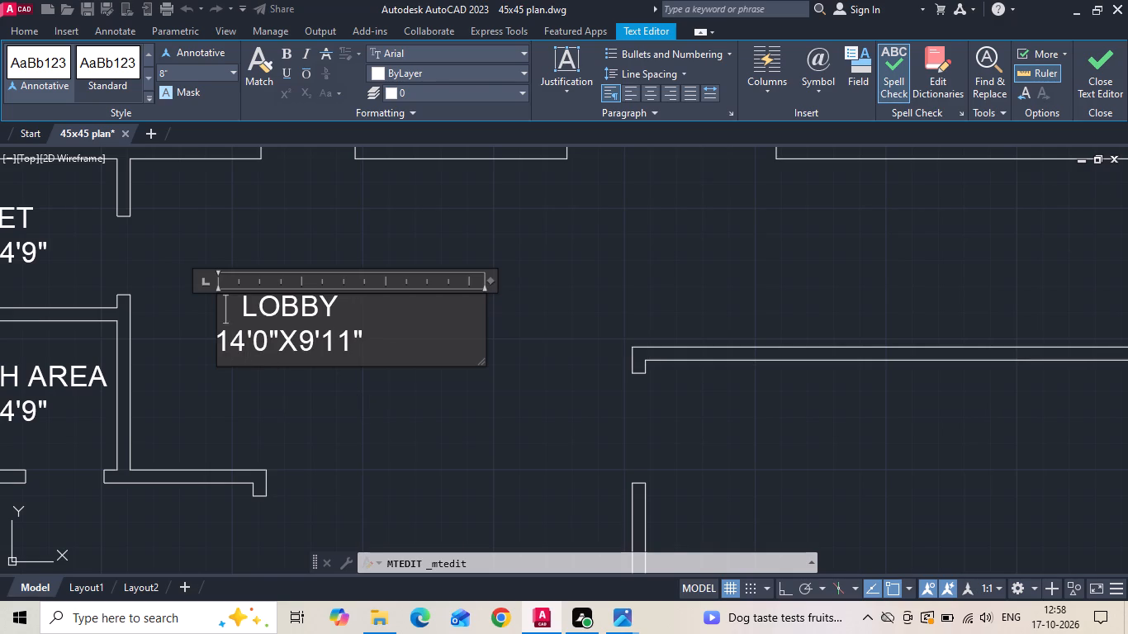
# Rename the SITOUT label in the large room beside the dining area as LIVING ROOM, on its own line above the size.
pyautogui.scroll(-3, 298, 343)
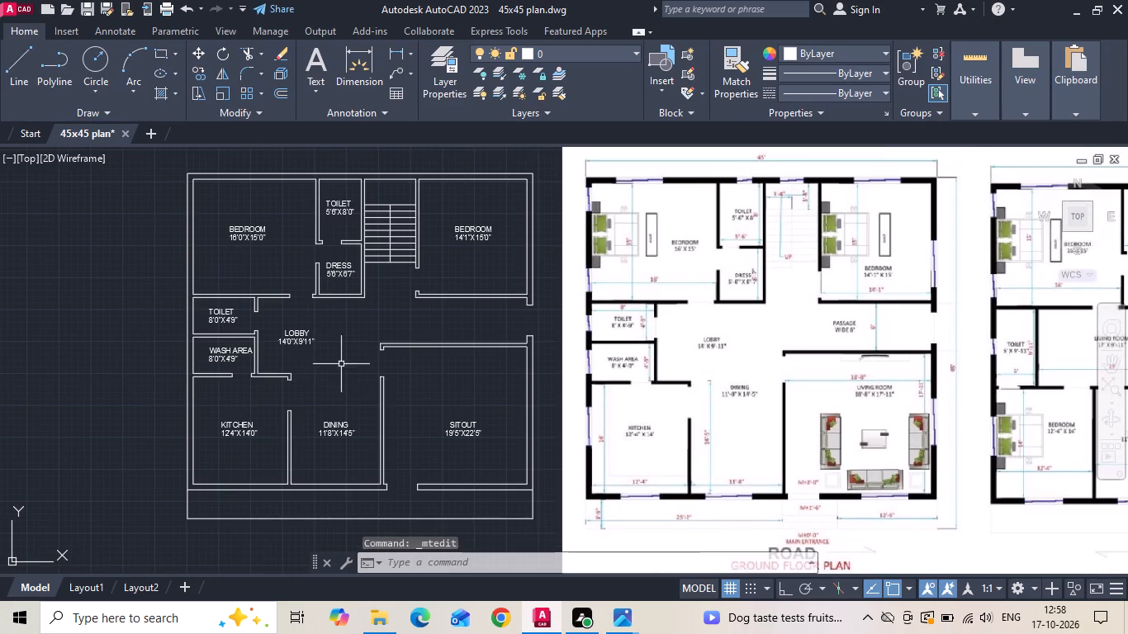
pyautogui.scroll(2, 463, 442)
pyautogui.moveTo(457, 432); pyautogui.dragTo(409, 338, button='middle')
pyautogui.doubleClick(408, 300)
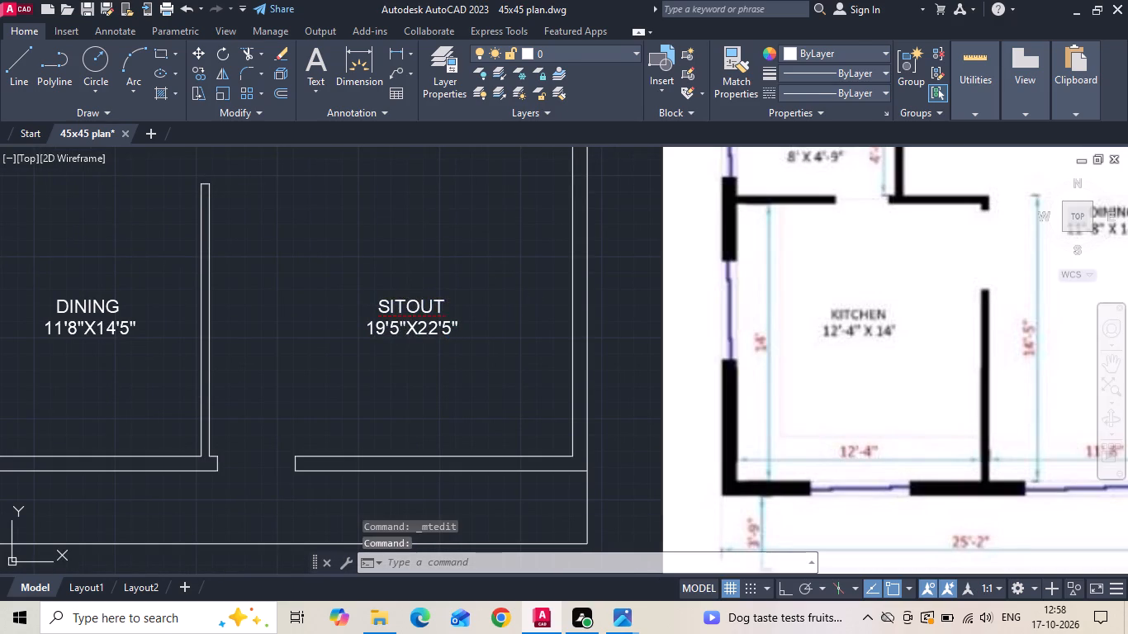
pyautogui.moveTo(447, 309); pyautogui.dragTo(343, 296)
pyautogui.press('BackSpace')
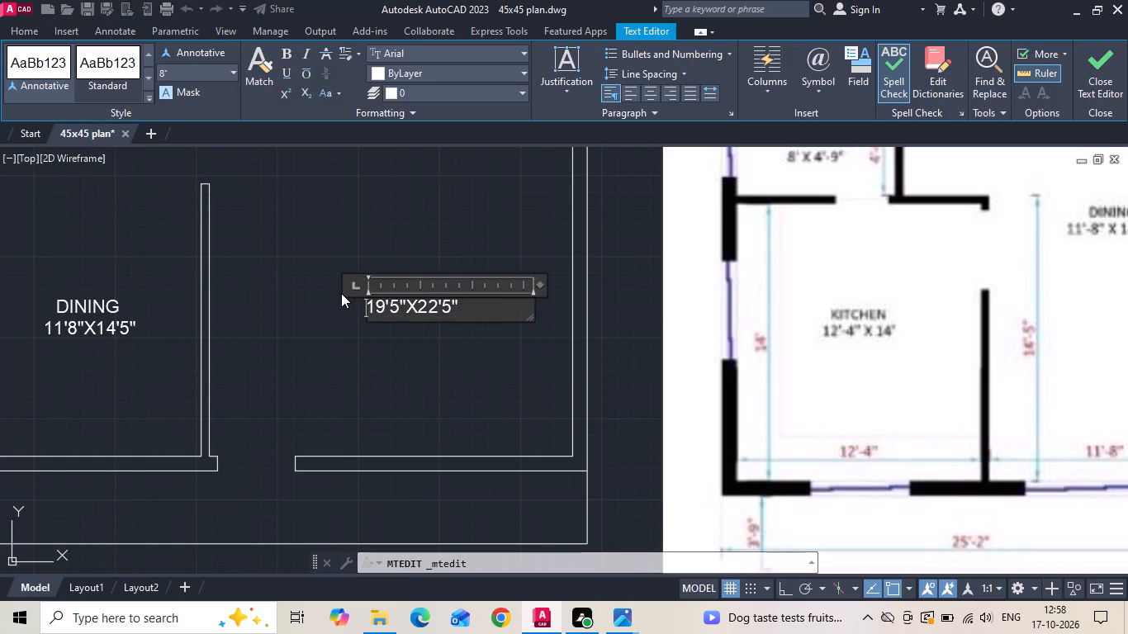
pyautogui.write('LIVING')
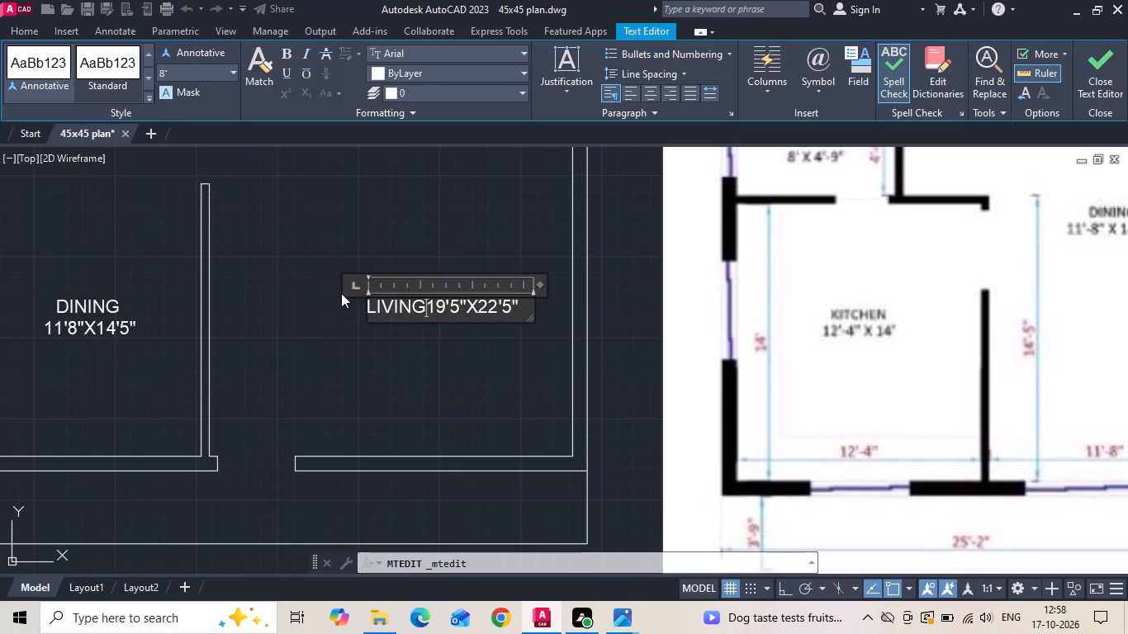
pyautogui.press('Return')
pyautogui.scroll(-1, 340, 293)
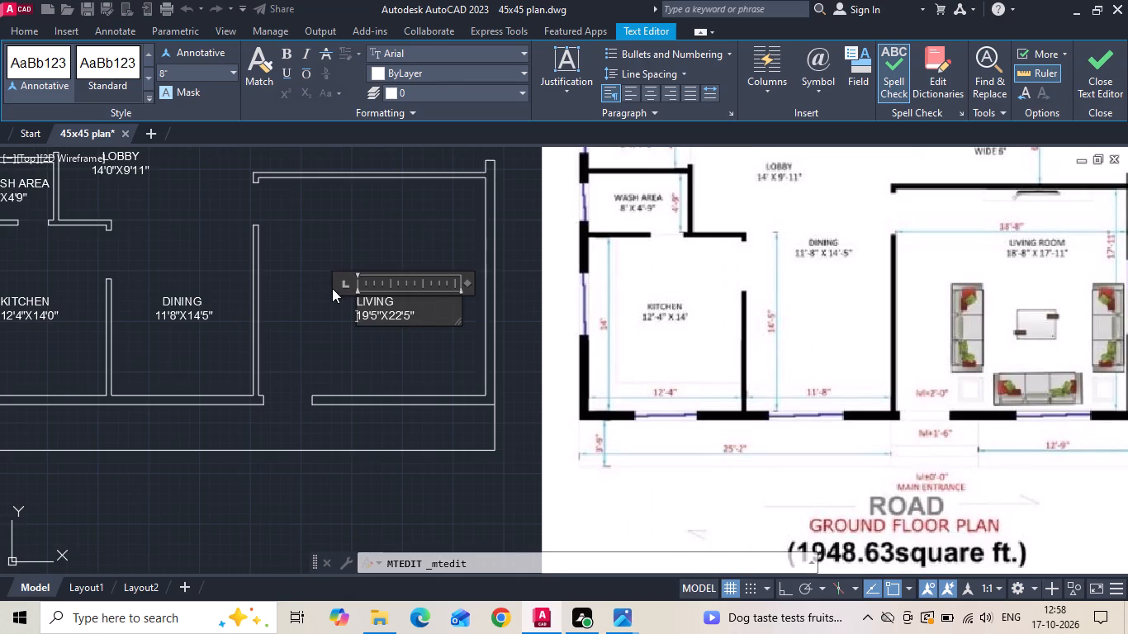
pyautogui.scroll(1, 330, 275)
pyautogui.click(453, 315)
pyautogui.press('space')
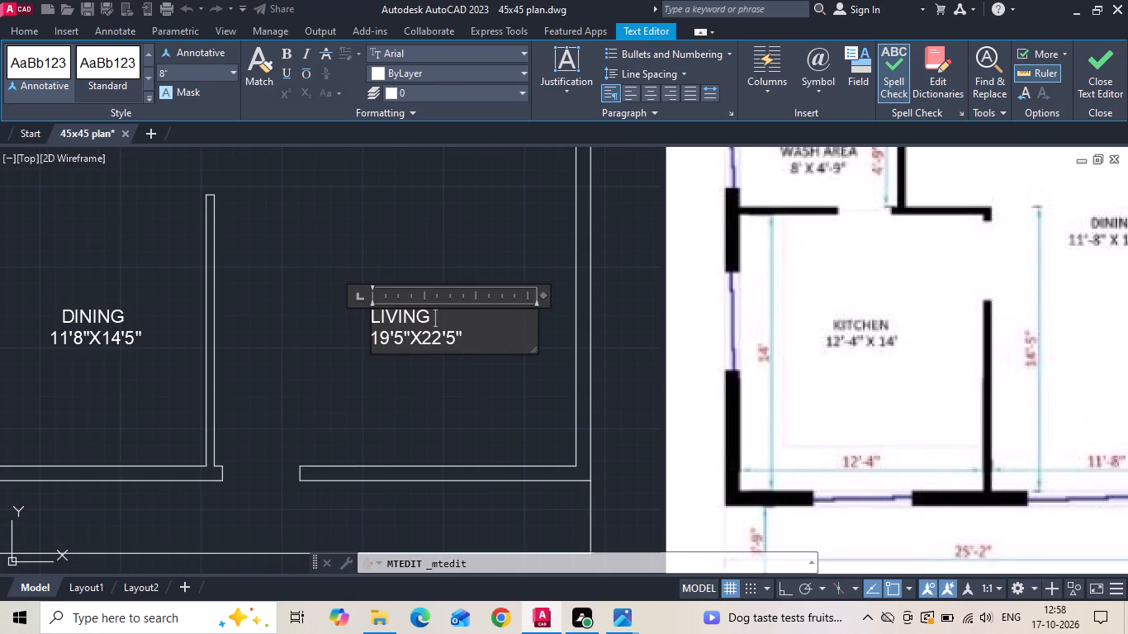
pyautogui.write('ROOM')
# Set the second dimension in the LIVING ROOM label to 17'11" to match the reference plan.
pyautogui.scroll(-1, 401, 328)
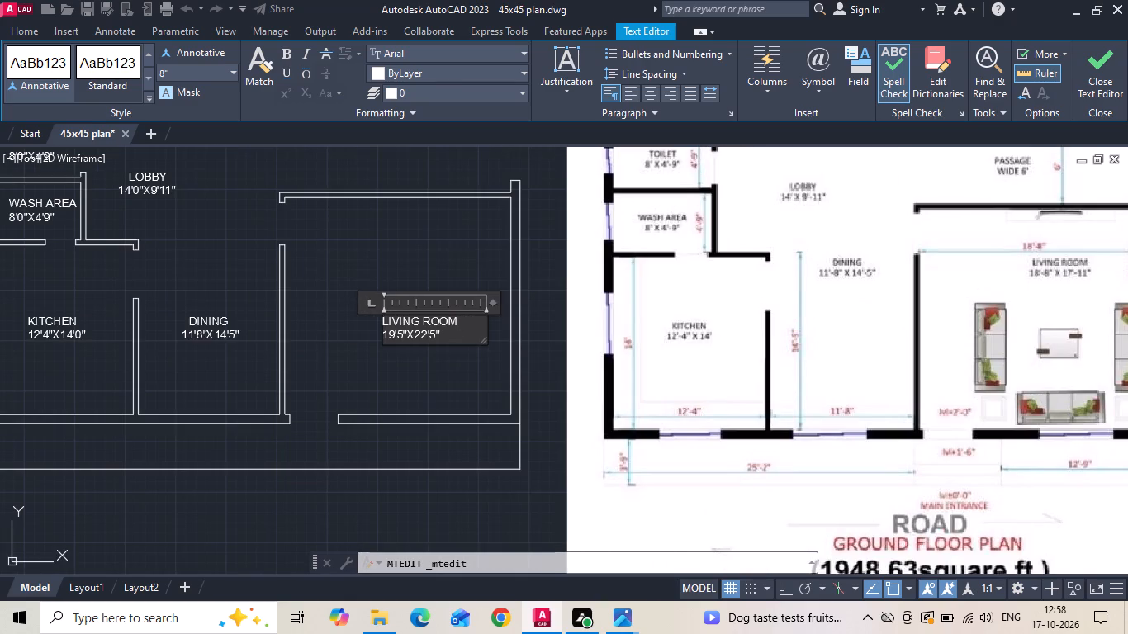
pyautogui.moveTo(339, 355); pyautogui.dragTo(125, 354, button='middle')
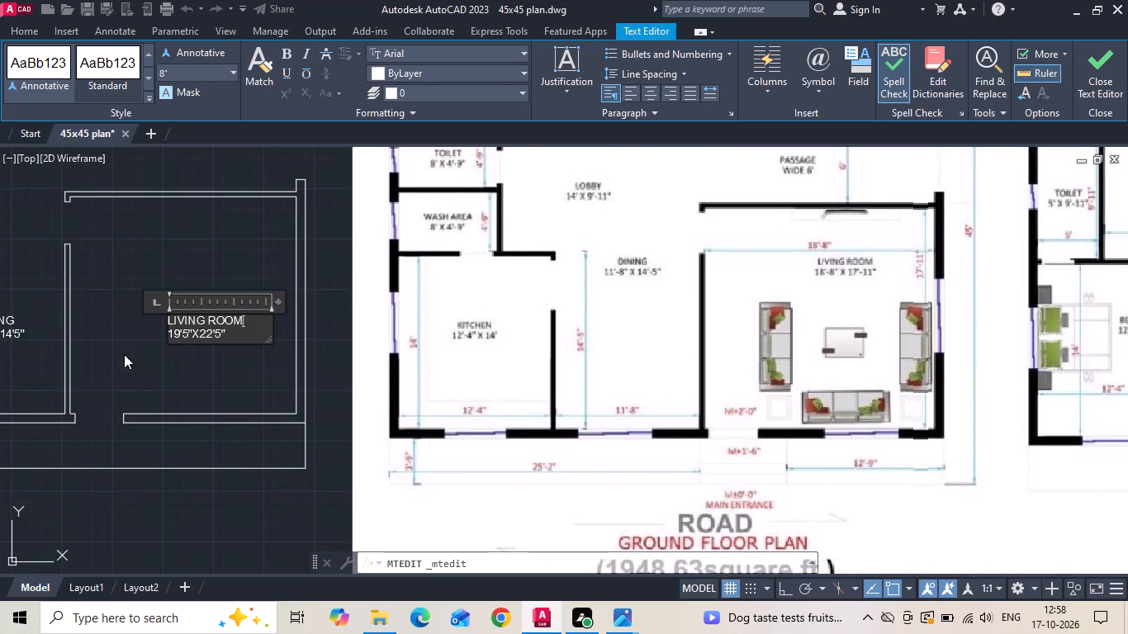
pyautogui.scroll(2, 124, 354)
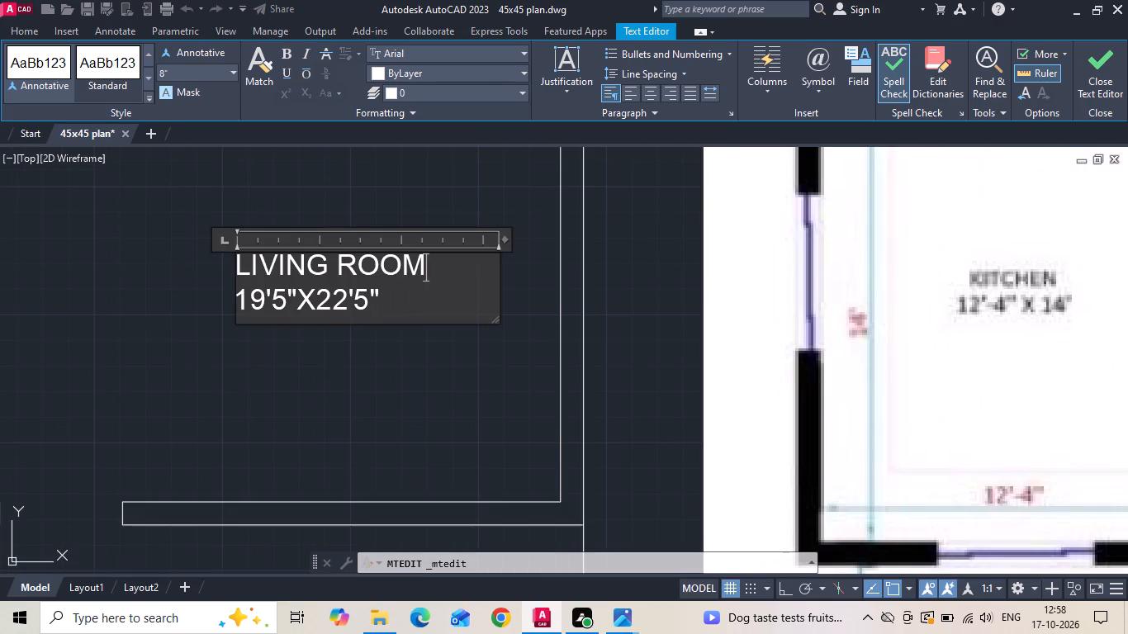
pyautogui.click(339, 305)
pyautogui.click(341, 304)
pyautogui.press('BackSpace')
pyautogui.press('BackSpace')
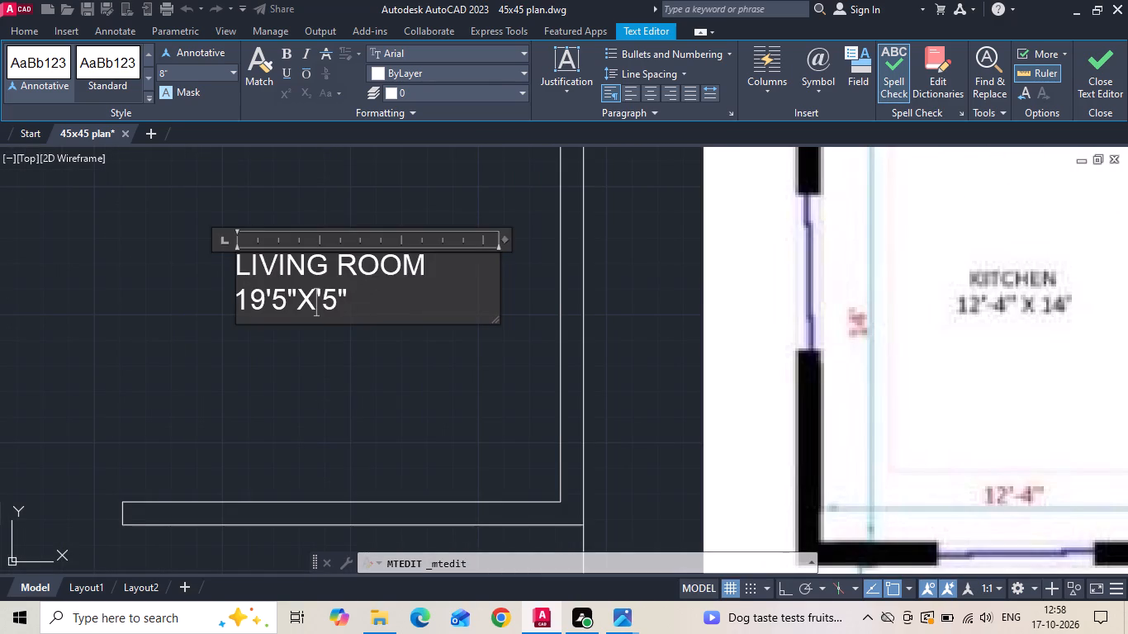
pyautogui.write('17')
pyautogui.click(367, 306)
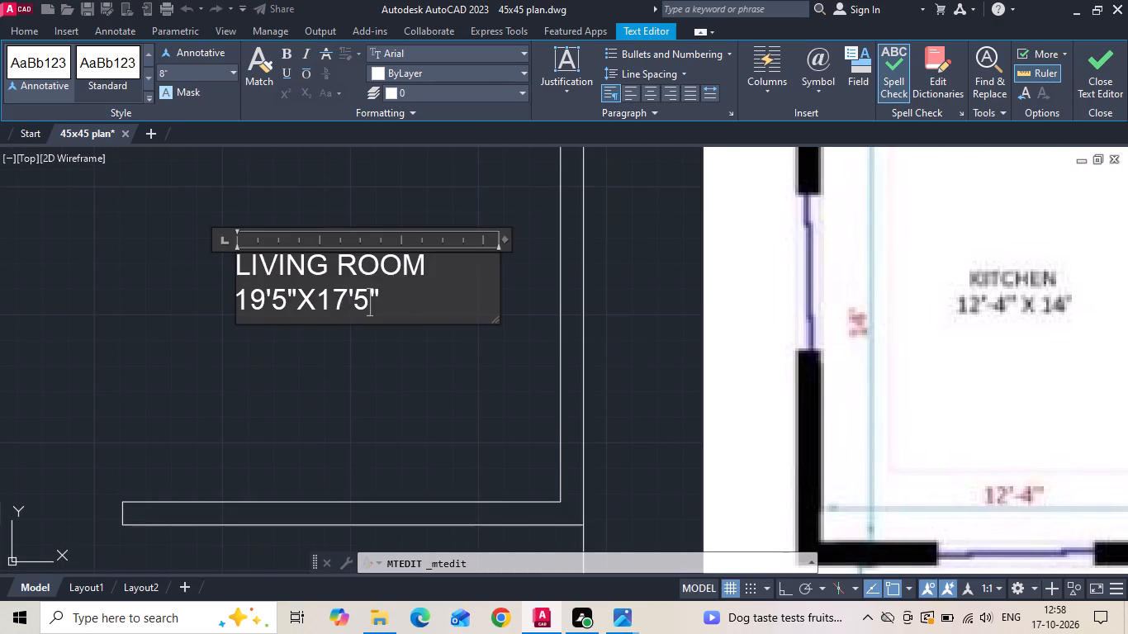
pyautogui.press('BackSpace')
pyautogui.press('7')
pyautogui.scroll(-3, 325, 359)
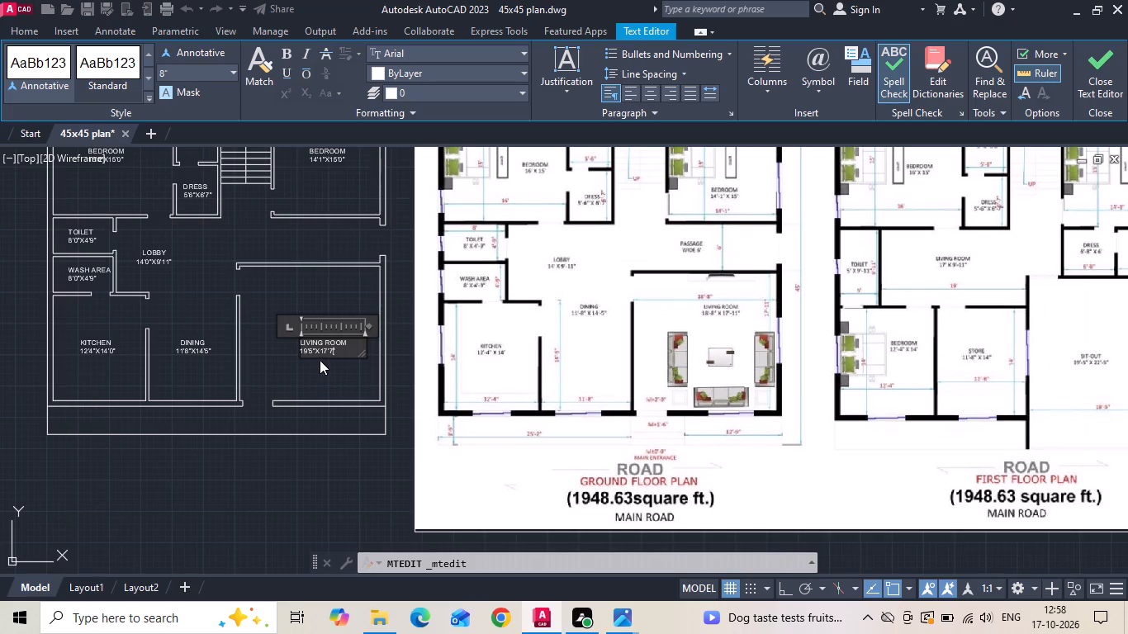
pyautogui.scroll(3, 319, 352)
pyautogui.press('BackSpace')
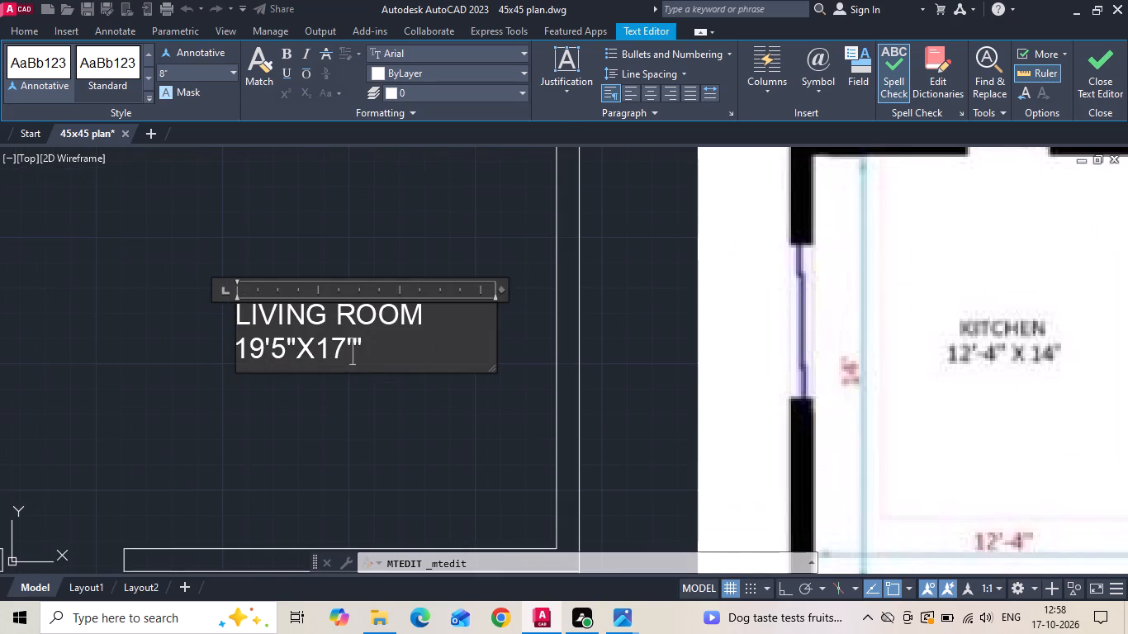
pyautogui.write('11')
pyautogui.scroll(-2, 319, 367)
pyautogui.click(318, 398)
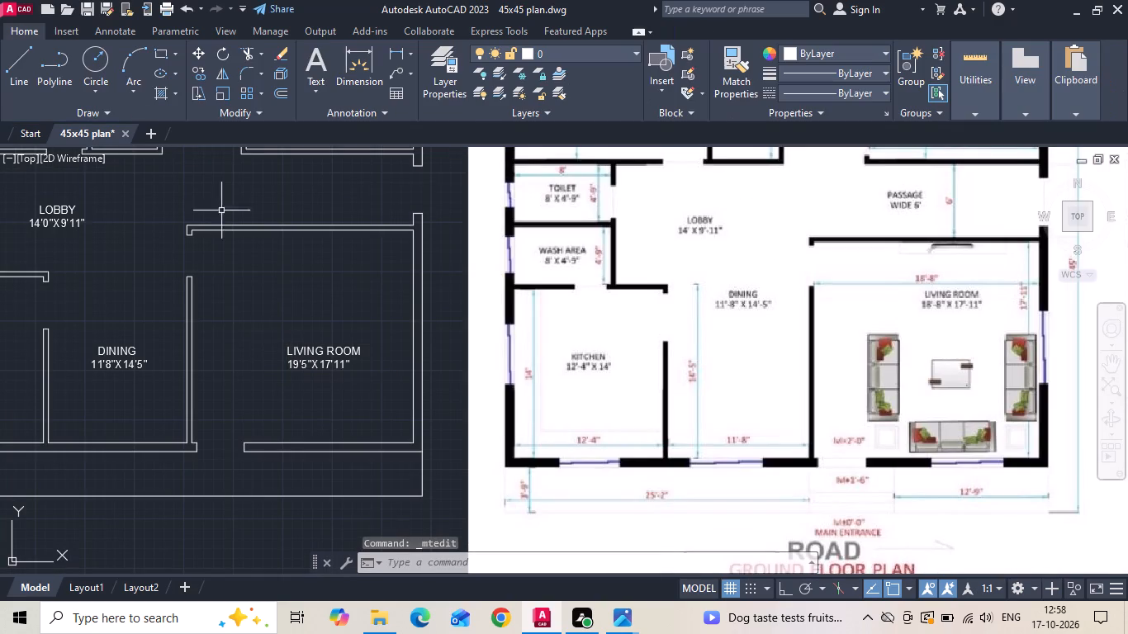
# Measure the living room's inside width between its side walls with a linear dimension, without placing it.
pyautogui.click(396, 53)
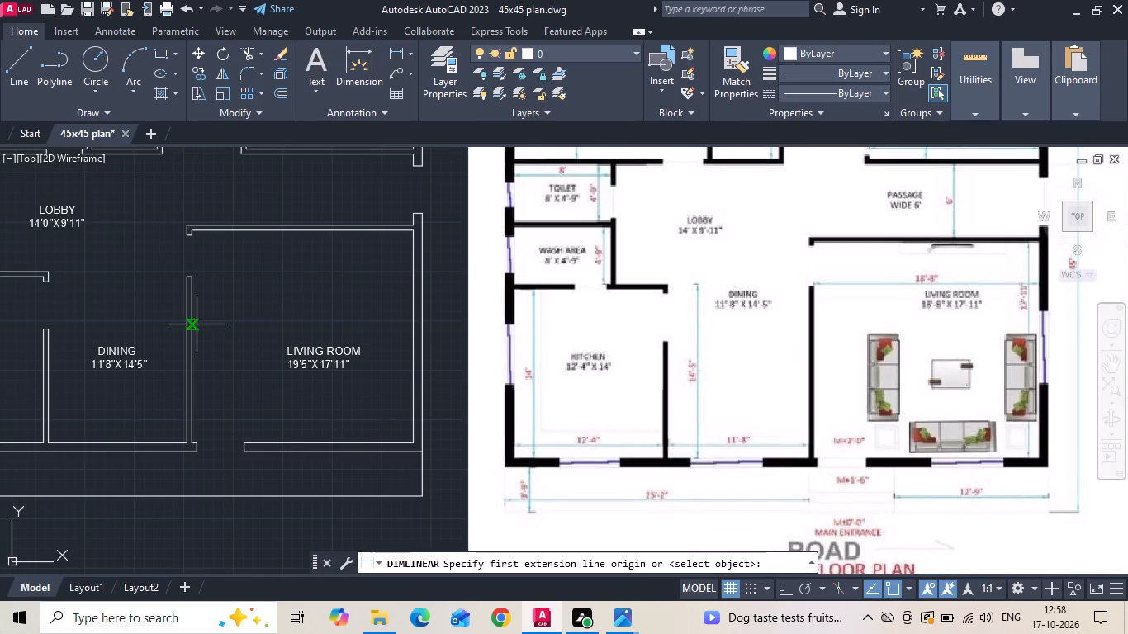
pyautogui.click(197, 324)
pyautogui.scroll(2, 331, 326)
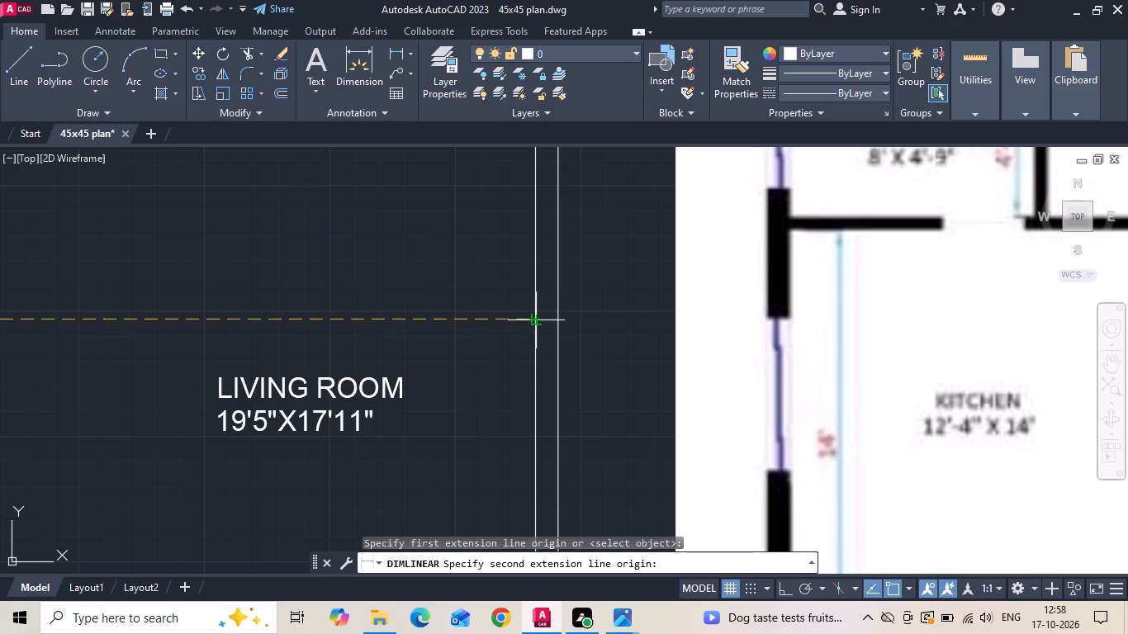
pyautogui.click(536, 324)
pyautogui.press('Escape')
# Set the first dimension in the LIVING ROOM label to 18'8" and indent the size line with two spaces.
pyautogui.scroll(1, 283, 447)
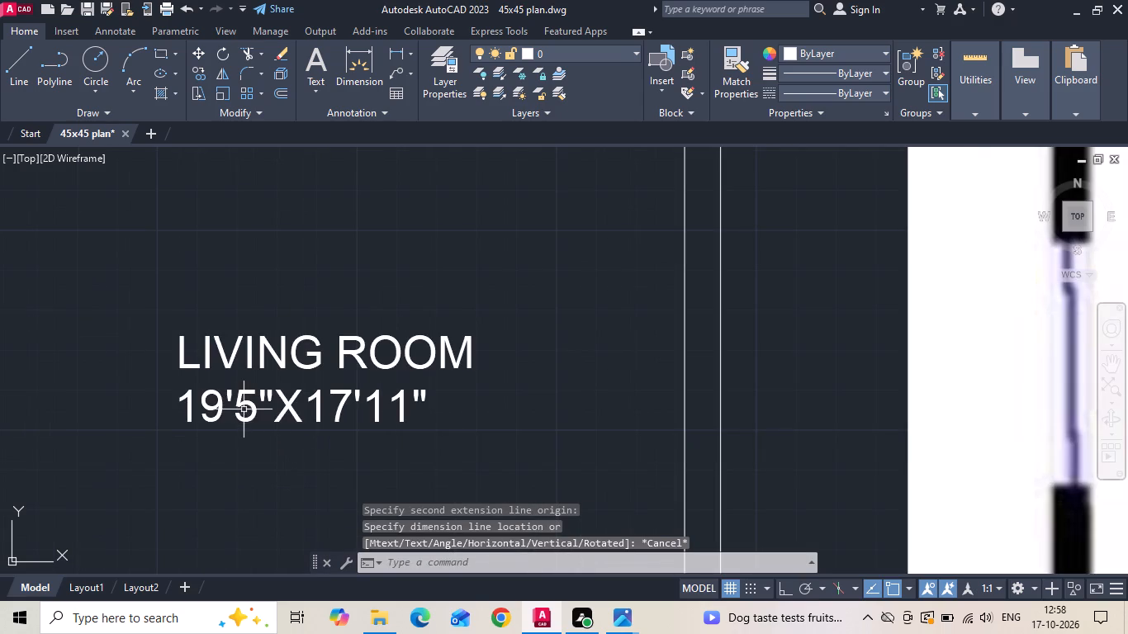
pyautogui.doubleClick(249, 405)
pyautogui.press('BackSpace')
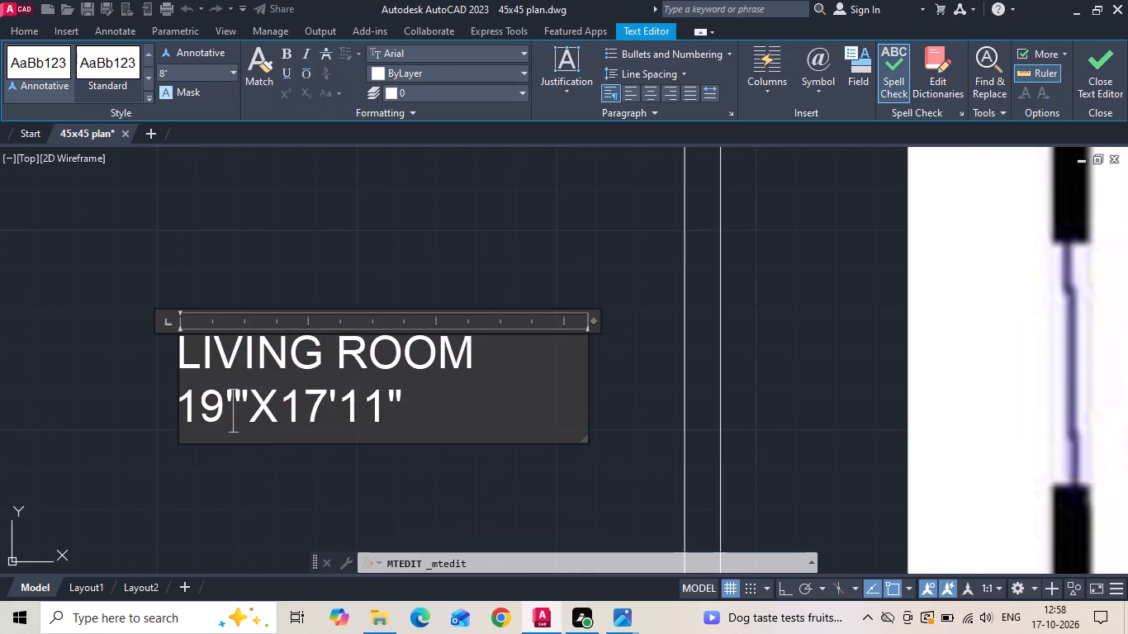
pyautogui.press('8')
pyautogui.click(222, 413)
pyautogui.press('BackSpace')
pyautogui.press('8')
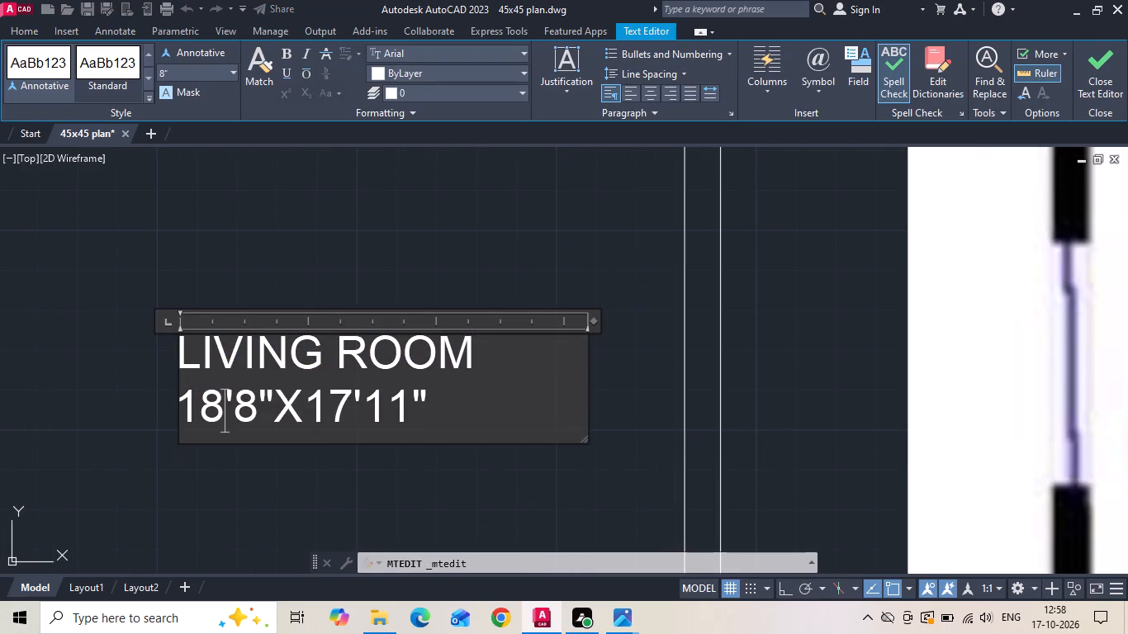
pyautogui.click(180, 392)
pyautogui.press('space')
pyautogui.press('space')
pyautogui.click(205, 467)
# Move the LIVING ROOM label slightly up and towards the dining-side wall to centre it in the room.
pyautogui.scroll(-3, 561, 296)
pyautogui.click(466, 359)
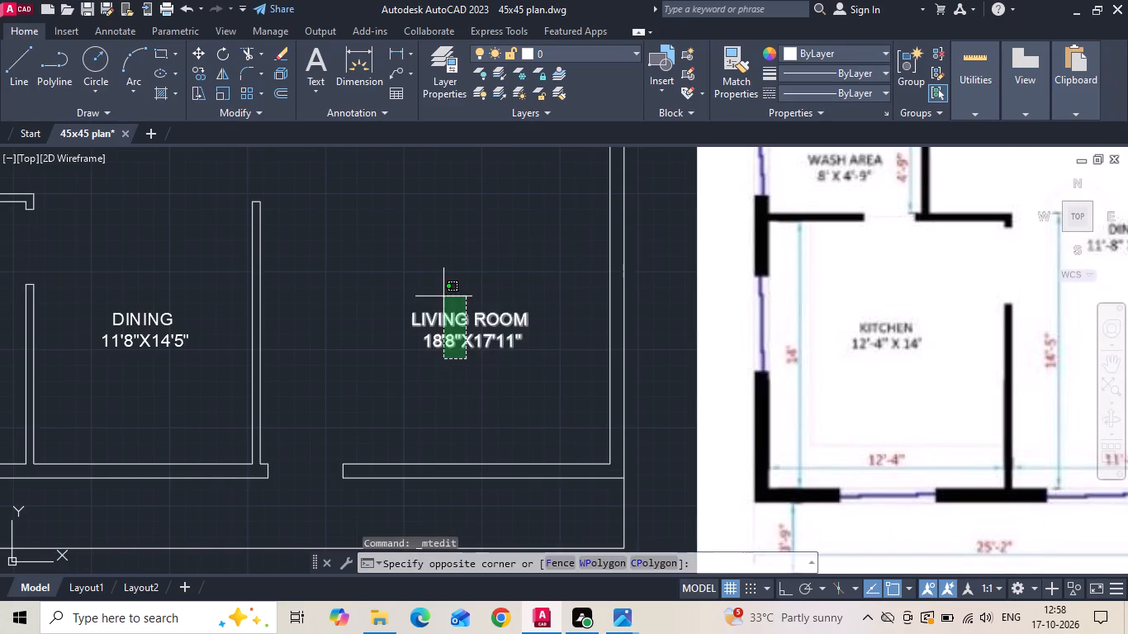
pyautogui.click(443, 296)
pyautogui.rightClick(443, 295)
pyautogui.click(465, 297)
pyautogui.click(469, 328)
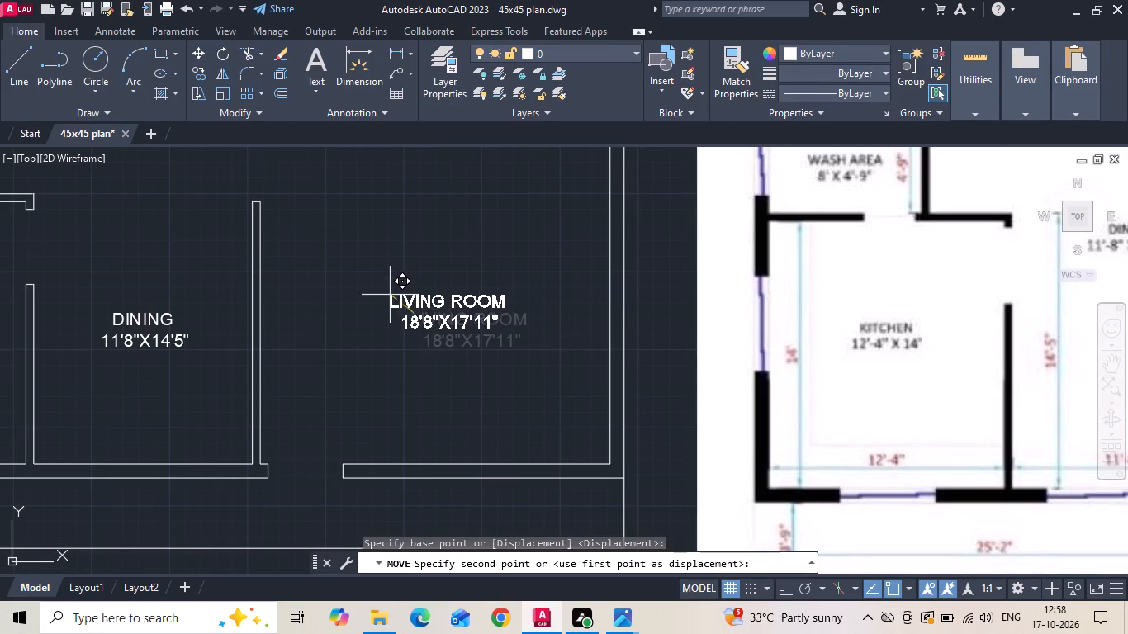
pyautogui.click(388, 278)
# Copy the DINING label into the open passage between the 14'1"X15'0" bedroom and the living room.
pyautogui.scroll(-1, 484, 374)
pyautogui.click(257, 343)
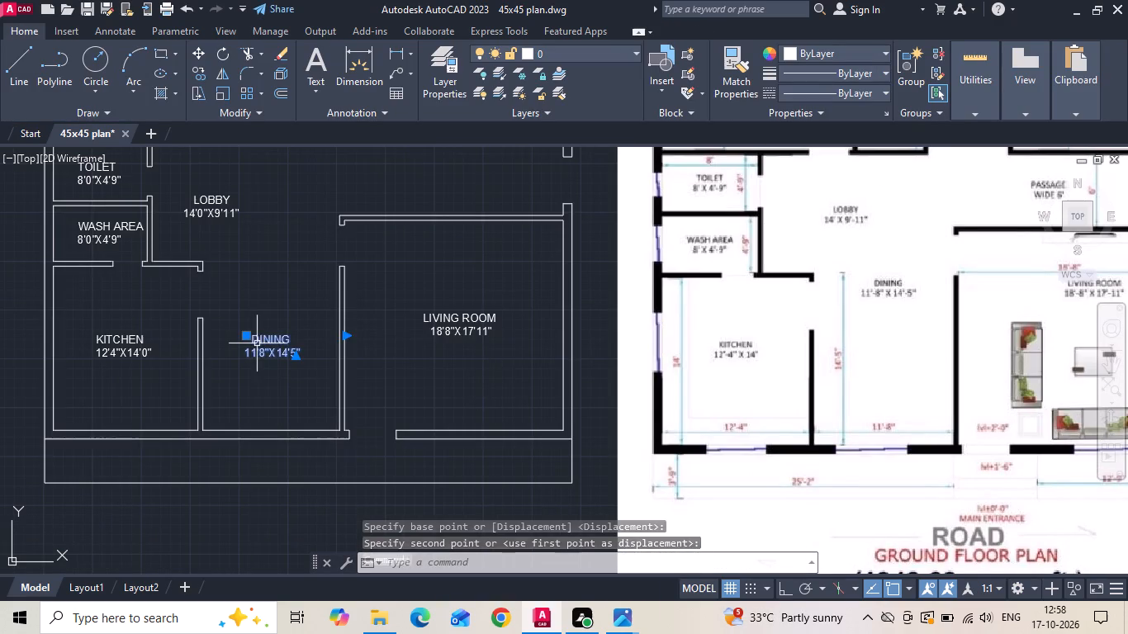
pyautogui.rightClick(258, 343)
pyautogui.click(279, 321)
pyautogui.moveTo(272, 352); pyautogui.dragTo(275, 341)
pyautogui.moveTo(393, 268); pyautogui.dragTo(379, 406, button='middle')
pyautogui.scroll(-1, 412, 346)
pyautogui.scroll(1, 431, 326)
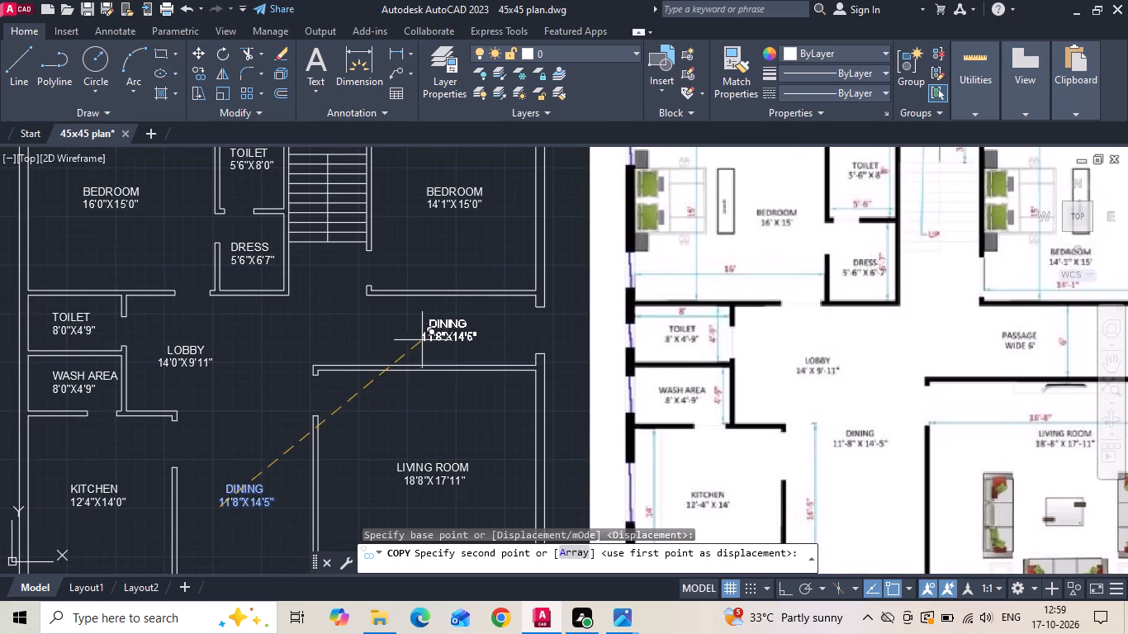
pyautogui.scroll(1, 422, 340)
pyautogui.click(382, 343)
pyautogui.press('Escape')
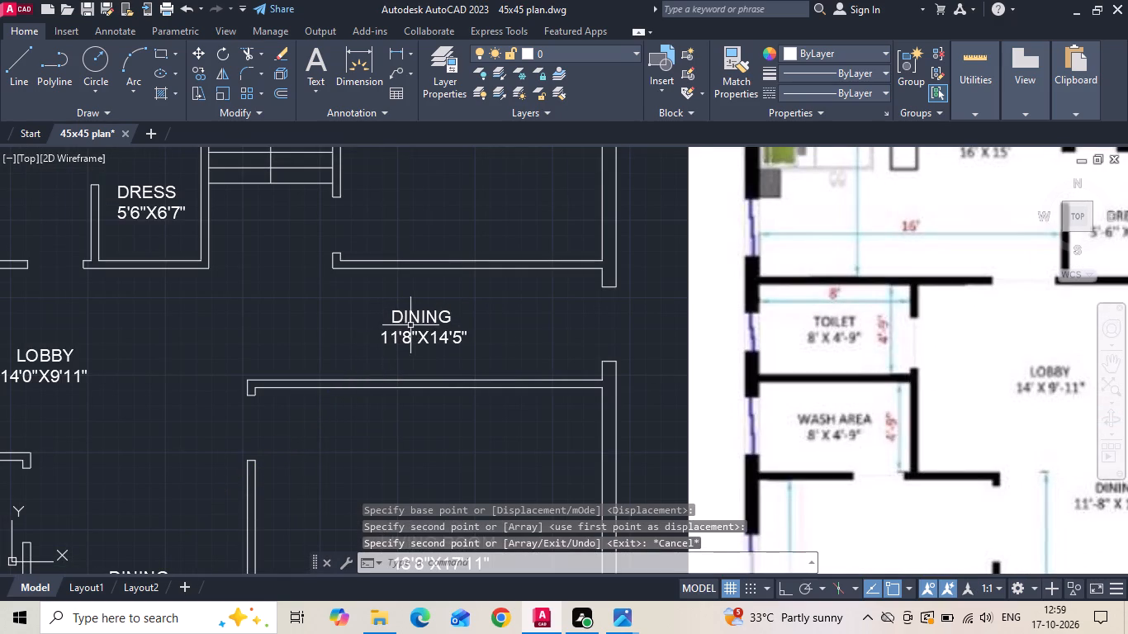
# Rename the copied DINING label as PASSAGE and remove one space from the name's indent.
pyautogui.doubleClick(410, 318)
pyautogui.scroll(2, 416, 315)
pyautogui.moveTo(500, 324); pyautogui.dragTo(497, 328)
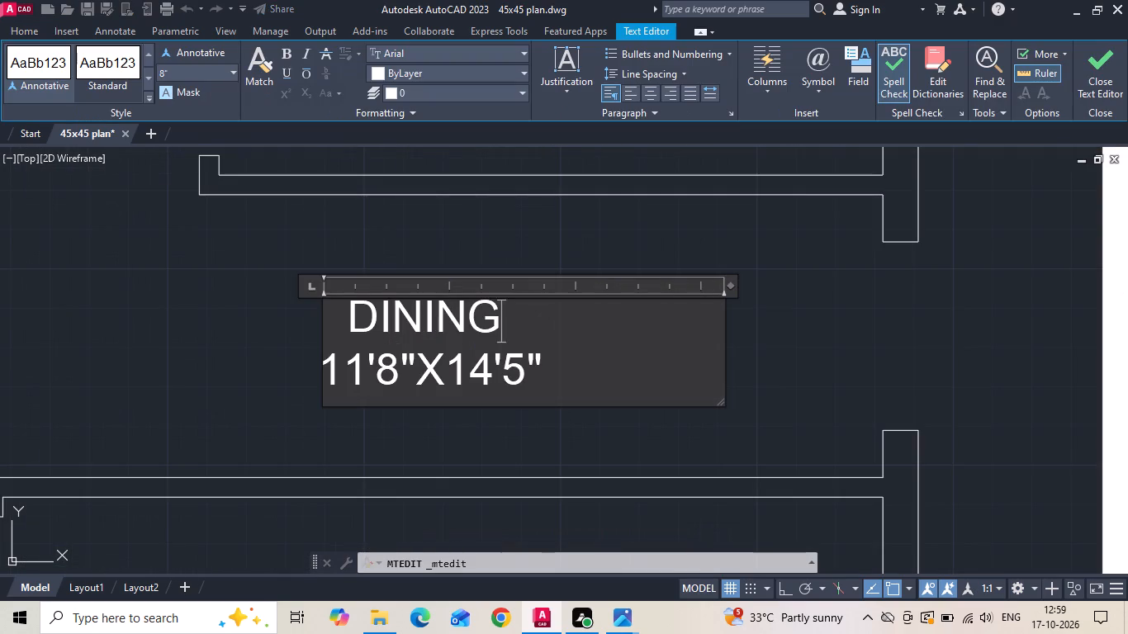
pyautogui.moveTo(497, 328); pyautogui.dragTo(348, 328)
pyautogui.press('BackSpace')
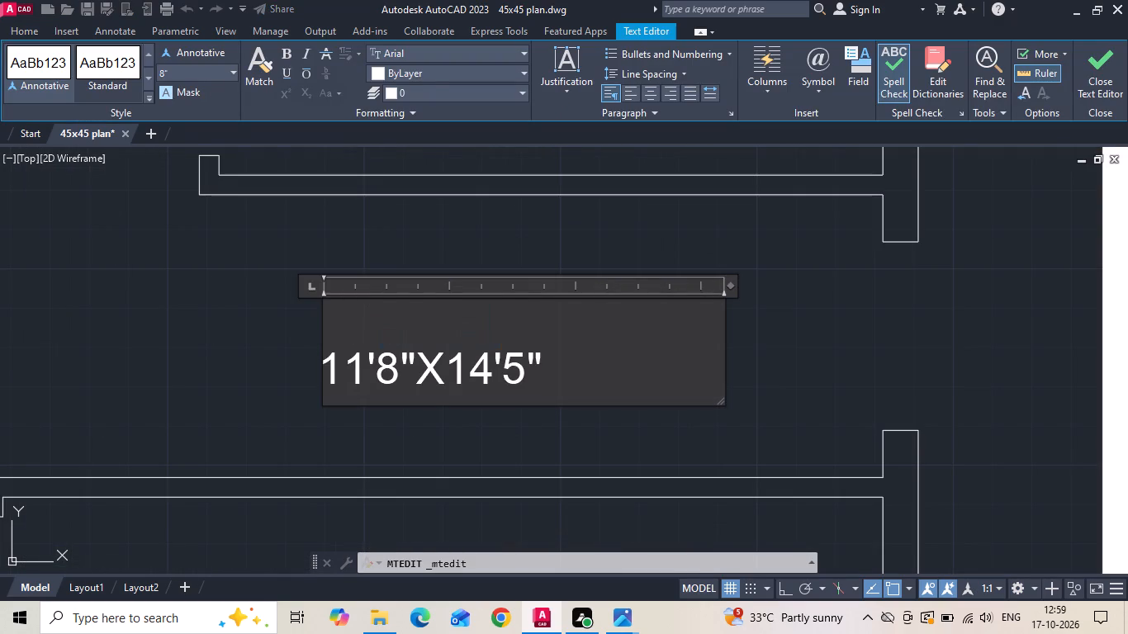
pyautogui.write('PASSAGE')
pyautogui.click(346, 327)
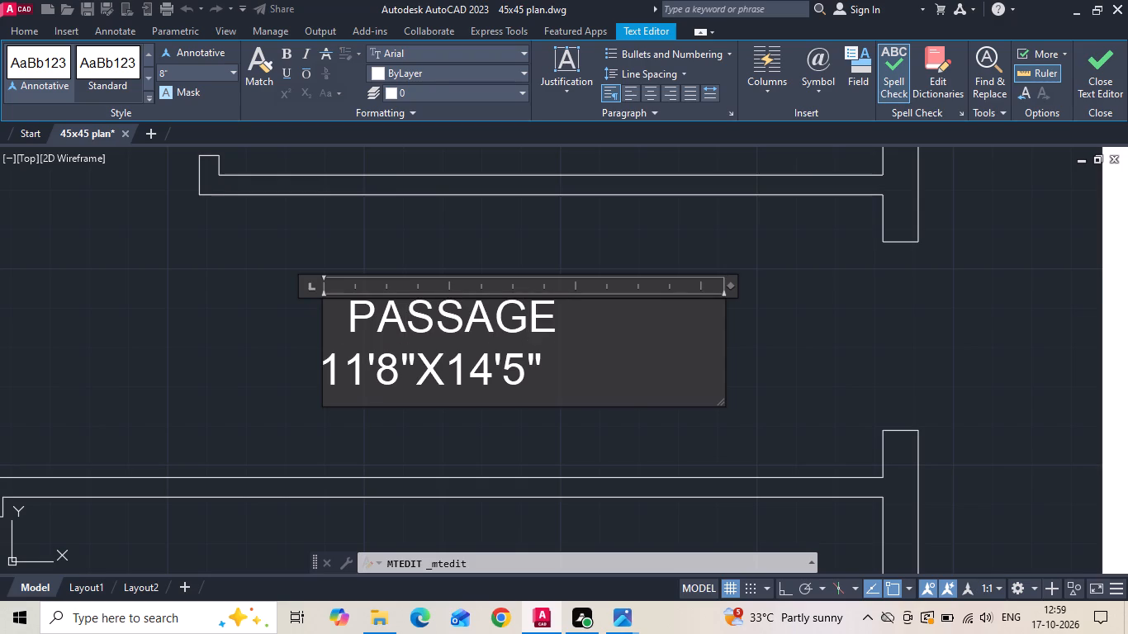
pyautogui.press('BackSpace')
# Extend the passage label to read PASSAGE WIDE 6' and delete its 11'8"X14'5" size line.
pyautogui.scroll(-3, 299, 345)
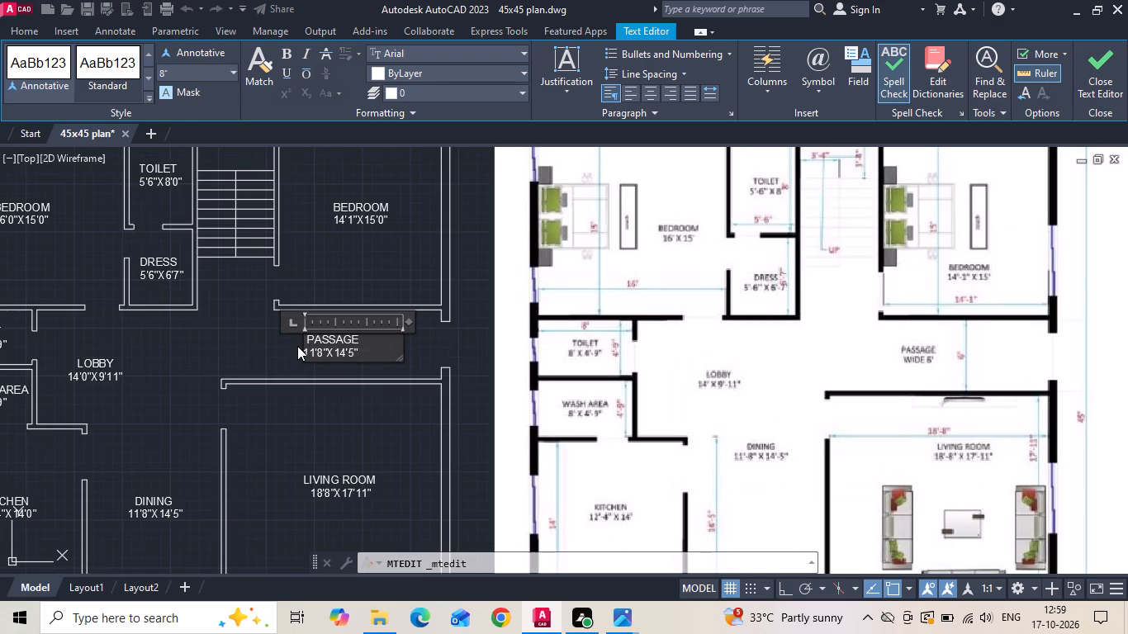
pyautogui.scroll(1, 297, 346)
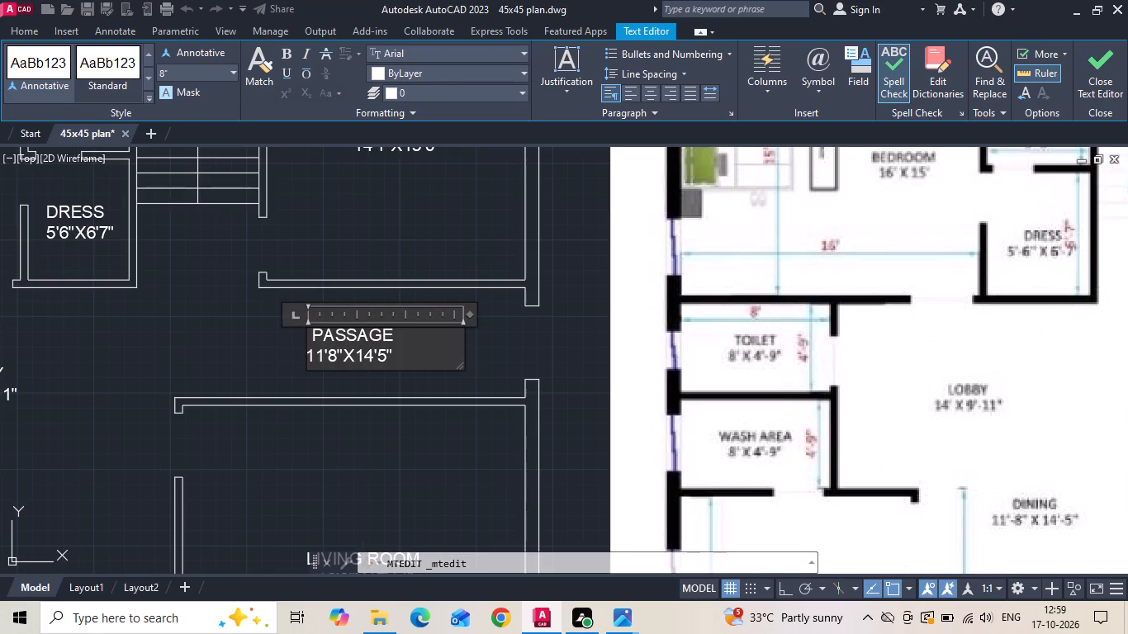
pyautogui.click(392, 339)
pyautogui.press('space')
pyautogui.scroll(1, 393, 338)
pyautogui.press('w')
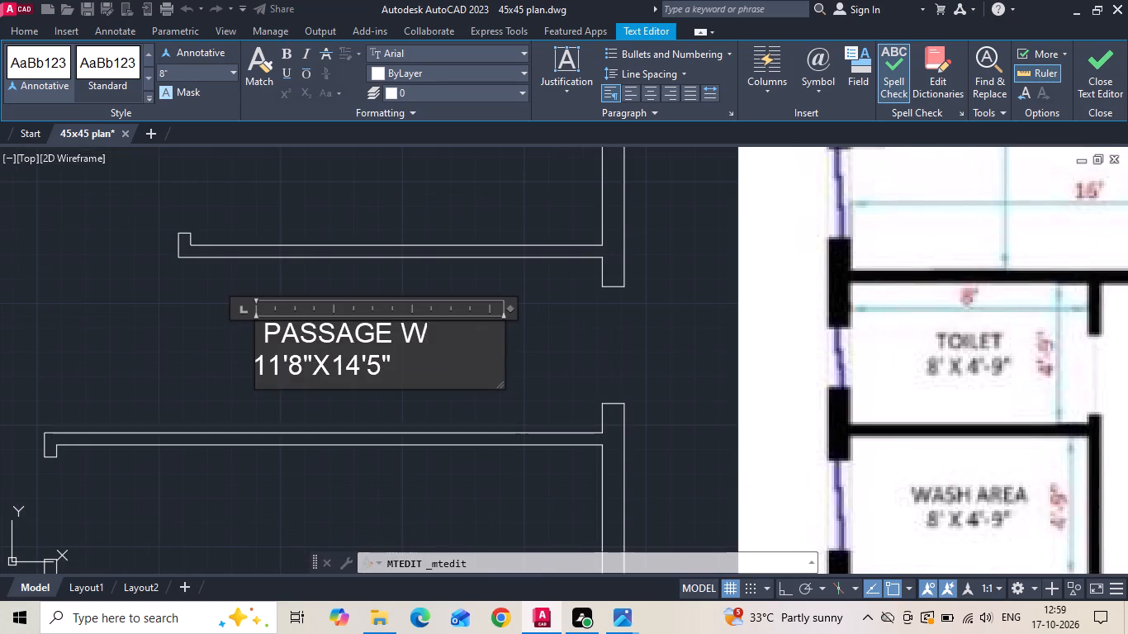
pyautogui.write('IDE')
pyautogui.press('space')
pyautogui.write("6'")
pyautogui.moveTo(397, 371); pyautogui.dragTo(157, 388)
pyautogui.press('BackSpace')
pyautogui.click(157, 368)
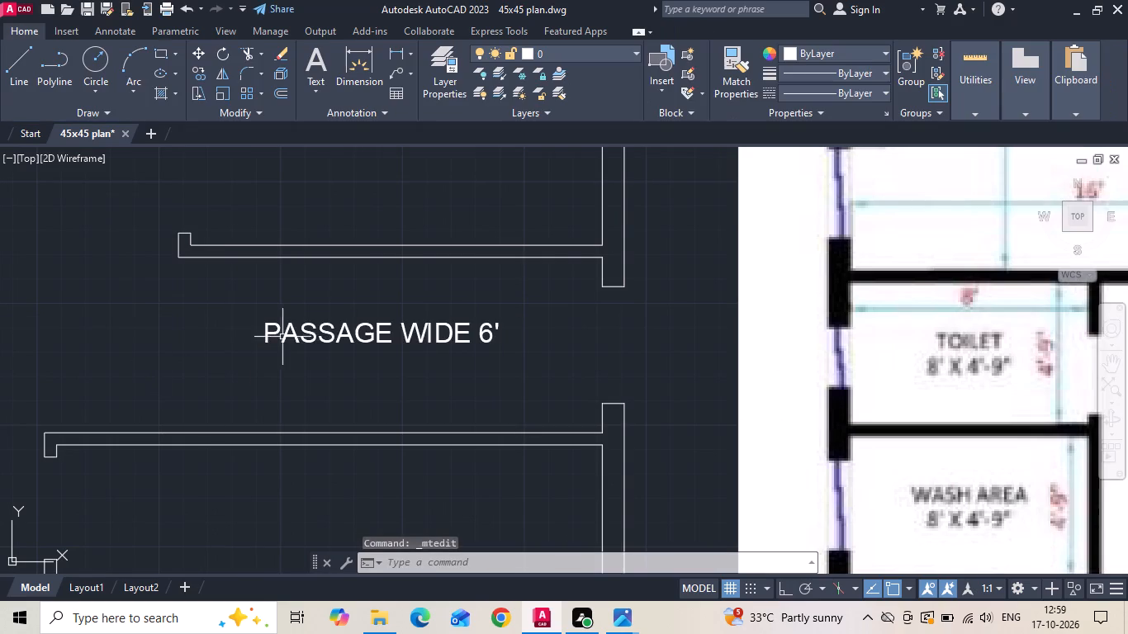
# Move the PASSAGE WIDE 6' label slightly down and towards the lobby to centre it between the passage walls.
pyautogui.click(329, 333)
pyautogui.rightClick(331, 330)
pyautogui.click(363, 306)
pyautogui.click(377, 356)
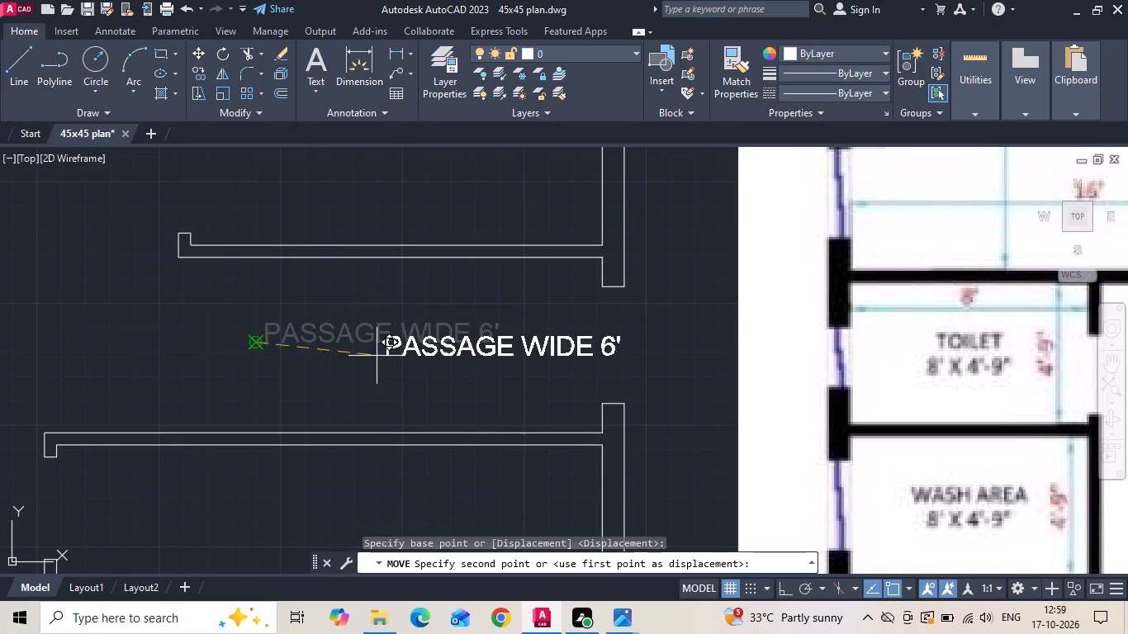
pyautogui.click(242, 368)
# Save the drawing.
pyautogui.hotkey('ctrl', 's')
pyautogui.hotkey('ctrl', 's')
pyautogui.hotkey('ctrl', 's')
pyautogui.hotkey('ctrl', 's')
pyautogui.hotkey('ctrl', 's')
pyautogui.hotkey('ctrl', 's')
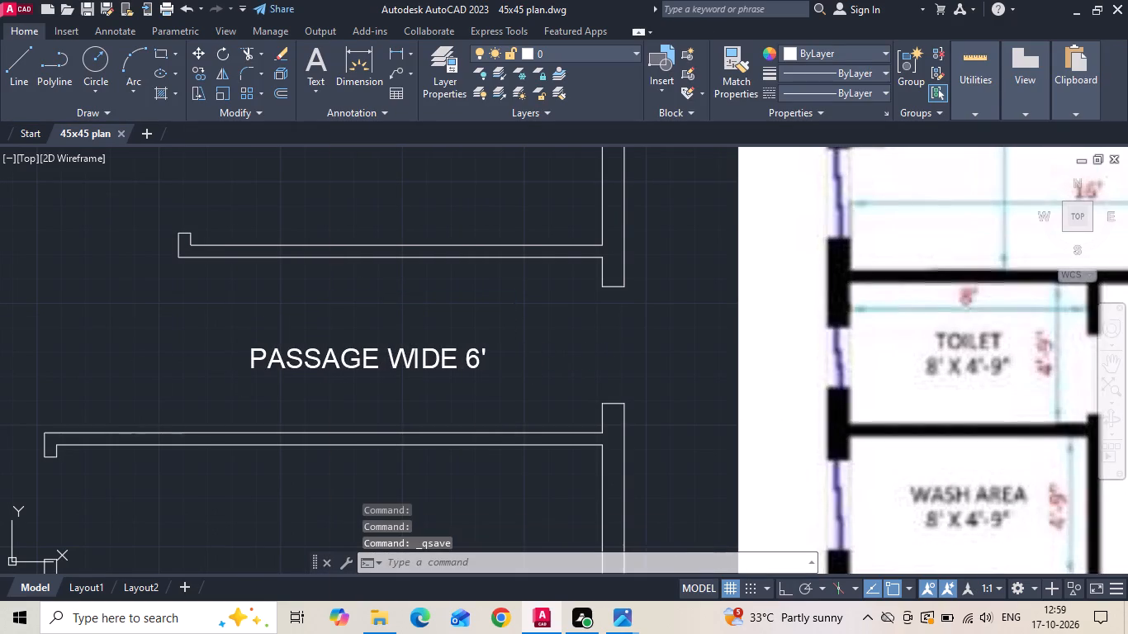
# Draw a line across the main entrance opening in the living room's front wall, joining the midpoints of the wall ends.
pyautogui.scroll(-1, 327, 345)
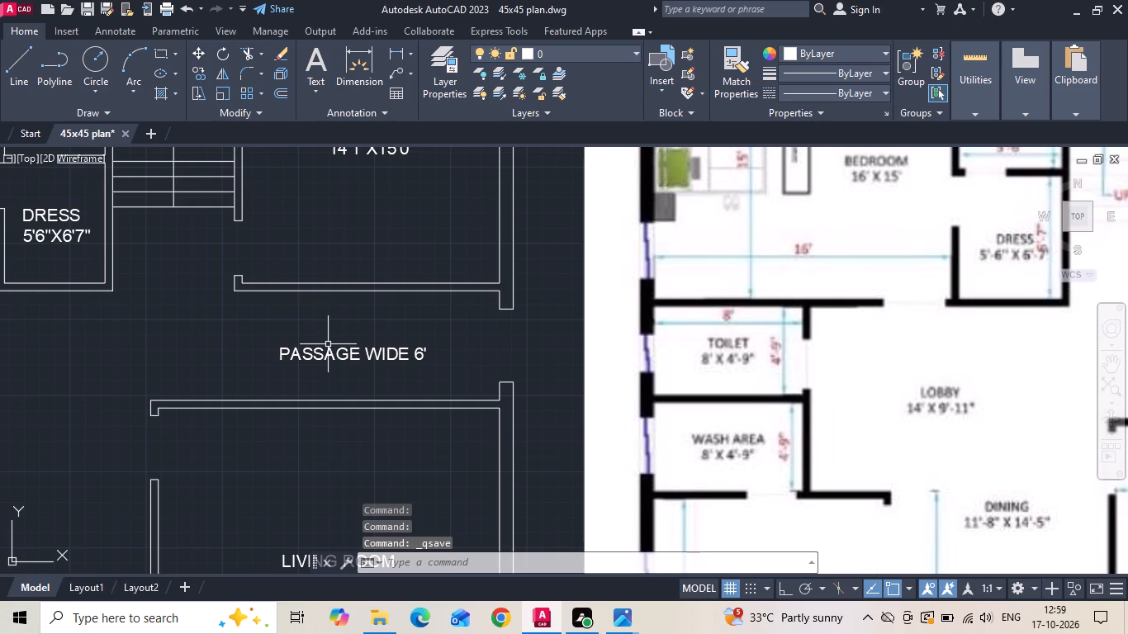
pyautogui.scroll(-2, 363, 335)
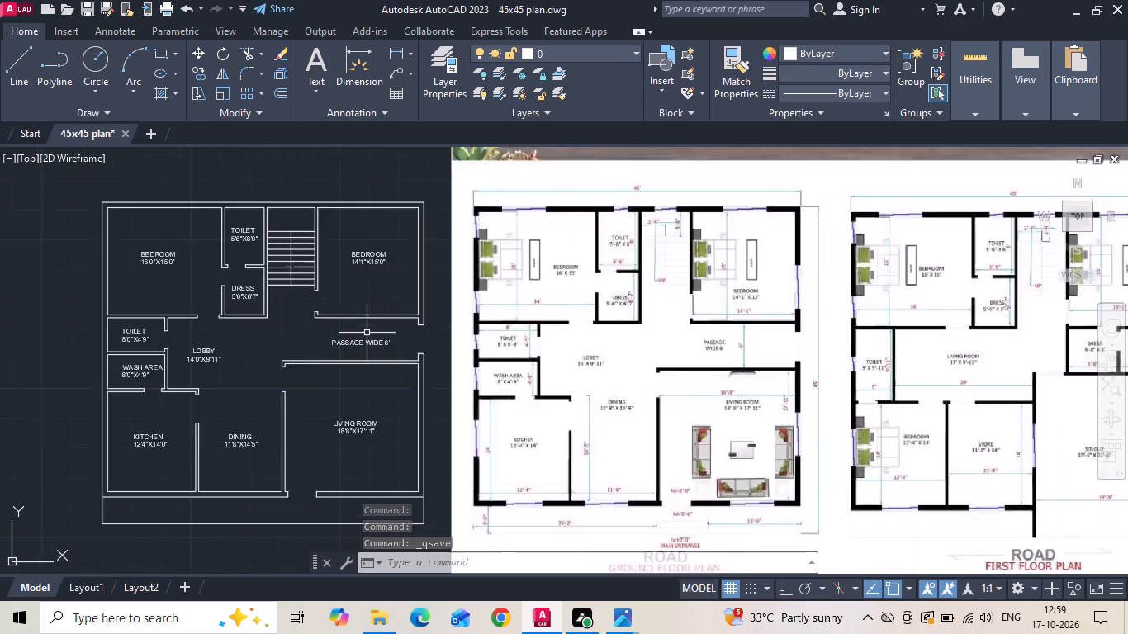
pyautogui.scroll(-1, 367, 333)
pyautogui.scroll(2, 284, 419)
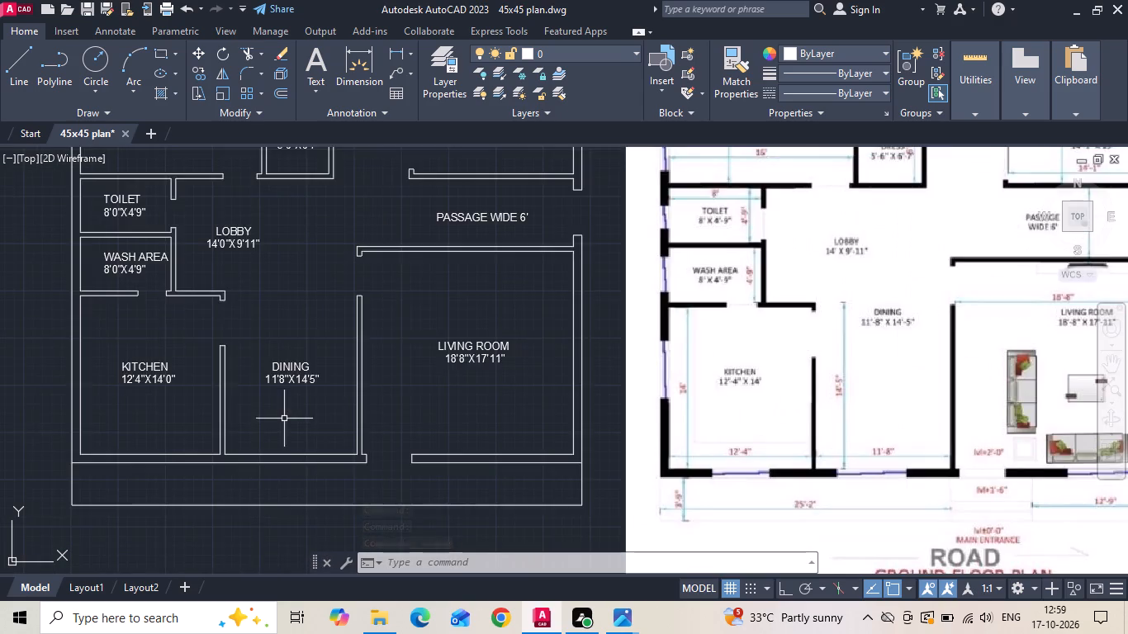
pyautogui.scroll(1, 306, 454)
pyautogui.write('L')
pyautogui.press('space')
pyautogui.scroll(2, 398, 469)
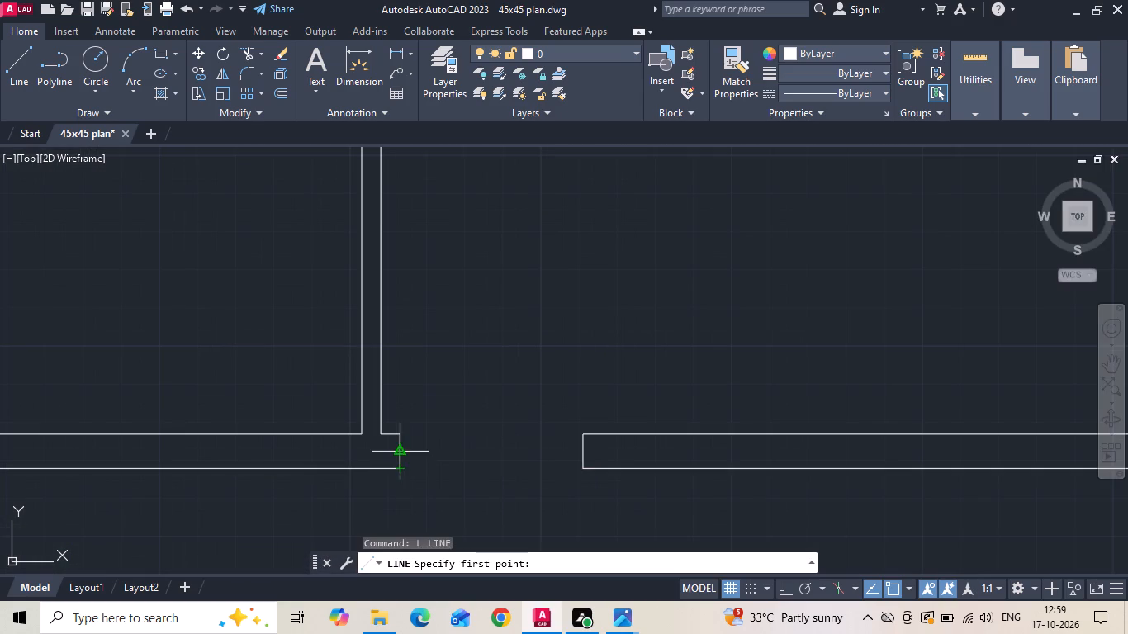
pyautogui.click(401, 451)
pyautogui.click(579, 453)
pyautogui.scroll(-2, 528, 480)
pyautogui.press('Escape')
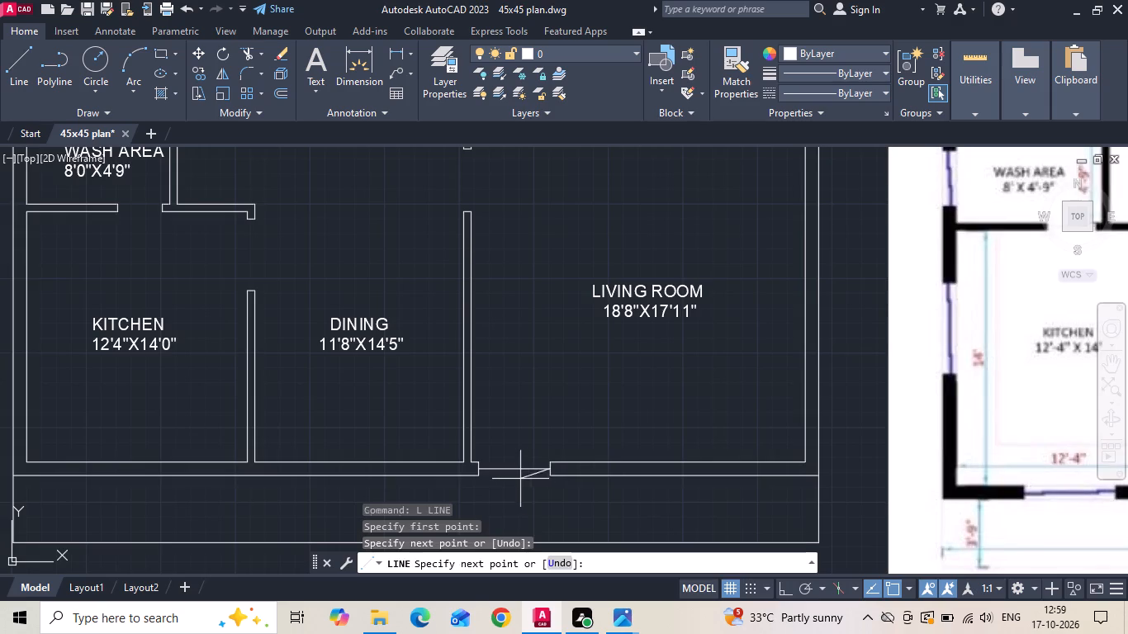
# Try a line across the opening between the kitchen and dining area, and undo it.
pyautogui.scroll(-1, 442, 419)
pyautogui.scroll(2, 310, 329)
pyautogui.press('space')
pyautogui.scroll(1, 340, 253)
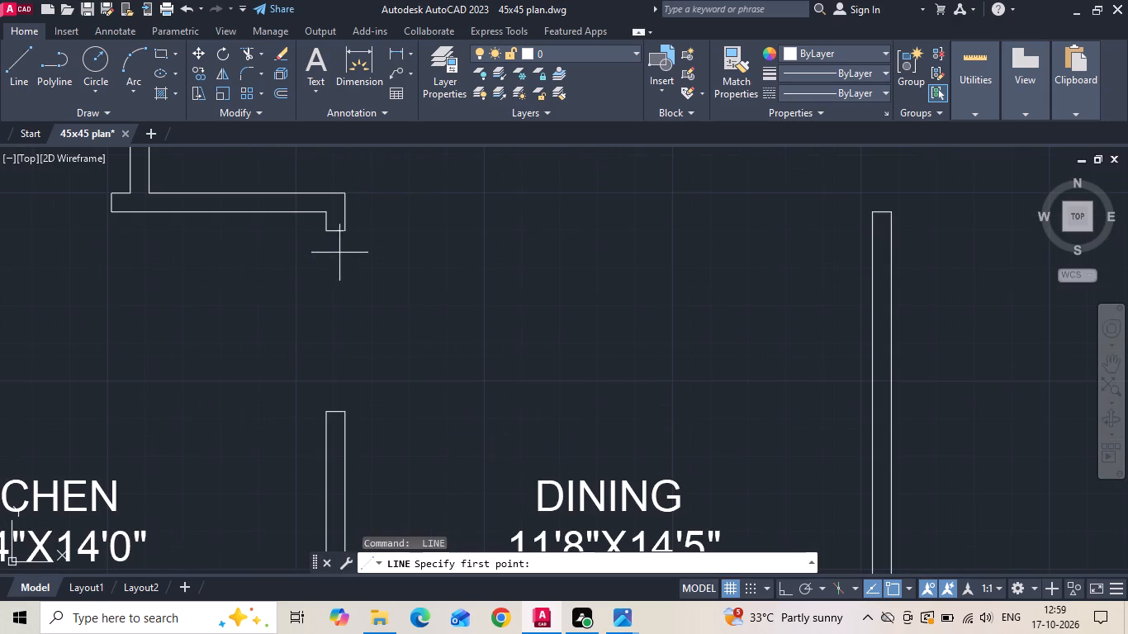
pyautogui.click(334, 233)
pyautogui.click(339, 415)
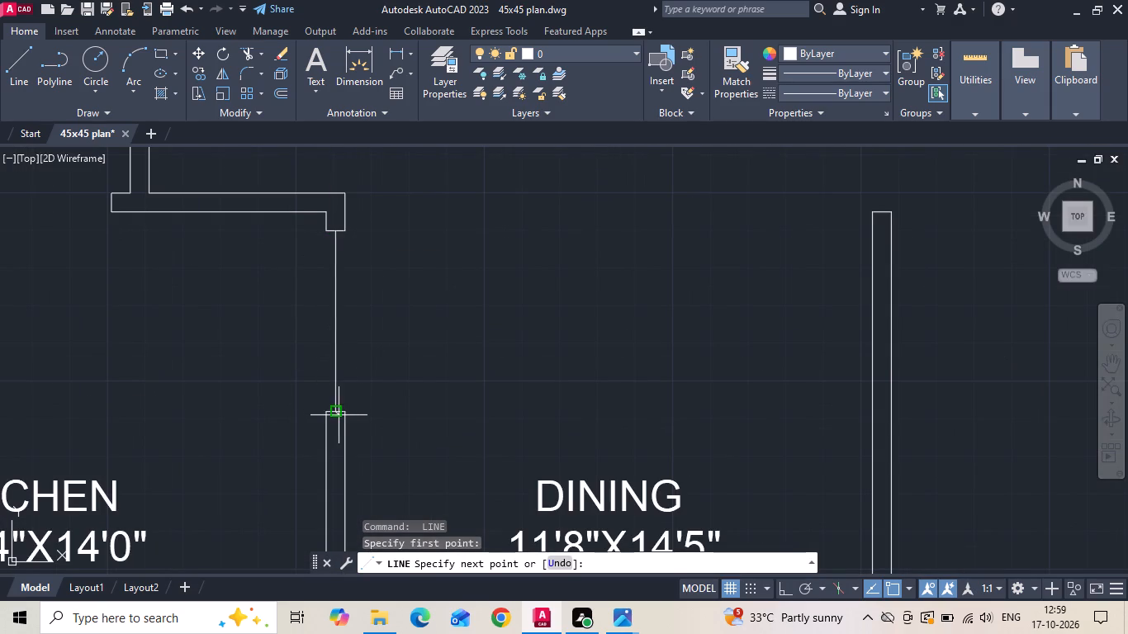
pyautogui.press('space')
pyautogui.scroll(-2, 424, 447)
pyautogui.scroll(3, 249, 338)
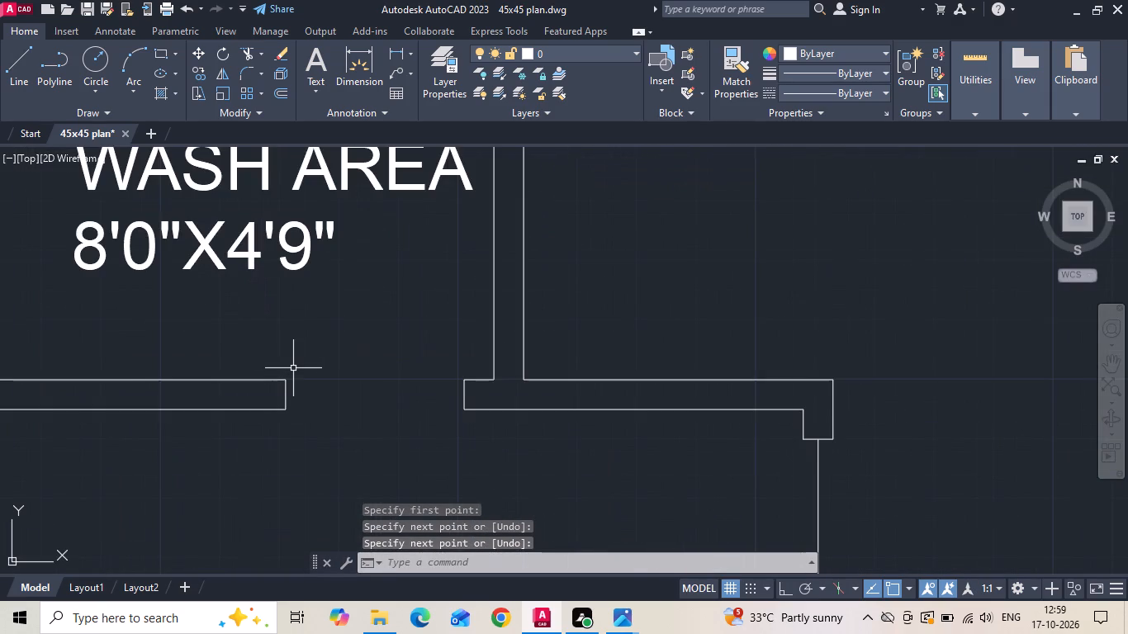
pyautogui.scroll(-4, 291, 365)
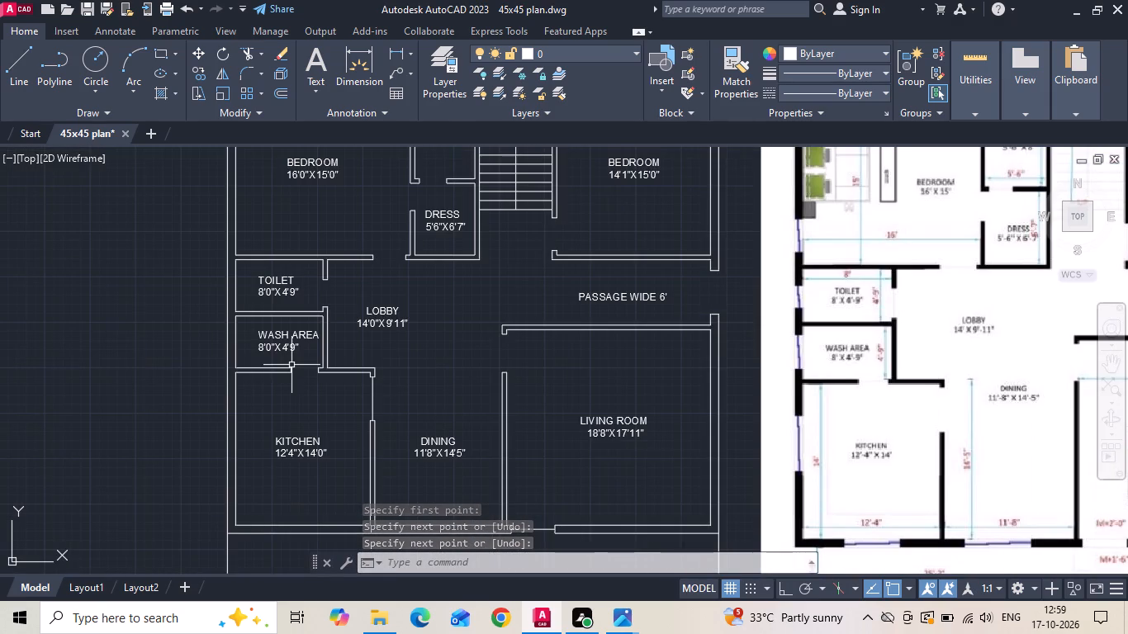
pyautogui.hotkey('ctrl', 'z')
# Draw a line across the door opening between the wash area and kitchen, joining the wall-end midpoints.
pyautogui.moveTo(220, 308); pyautogui.dragTo(304, 399, button='middle')
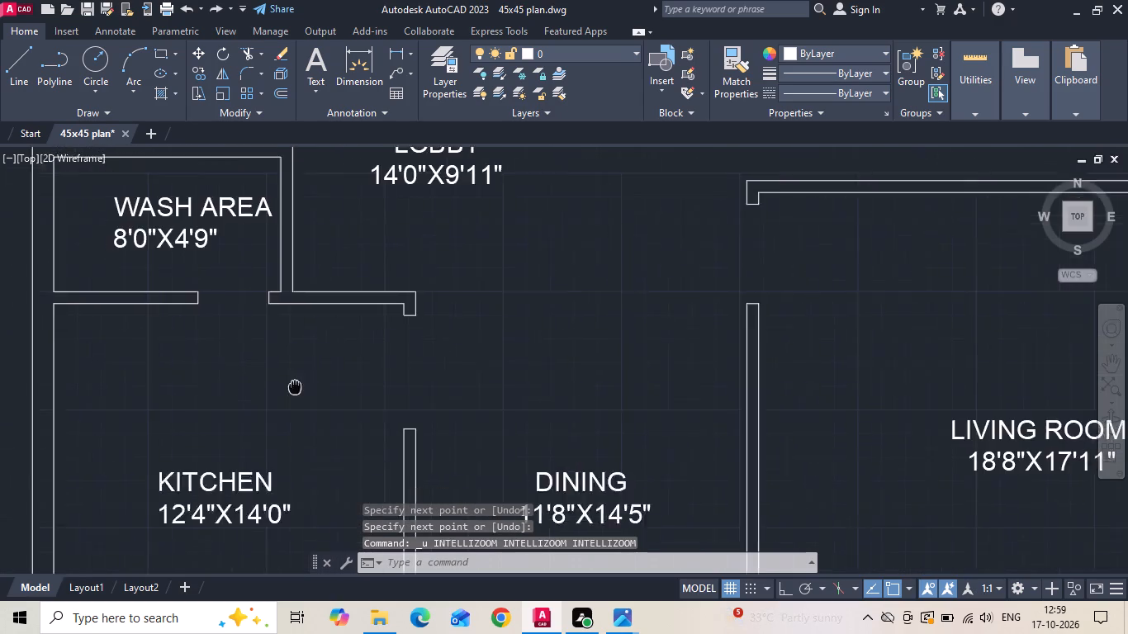
pyautogui.moveTo(304, 399); pyautogui.dragTo(320, 426, button='middle')
pyautogui.scroll(-2, 290, 408)
pyautogui.scroll(3, 234, 303)
pyautogui.press('space')
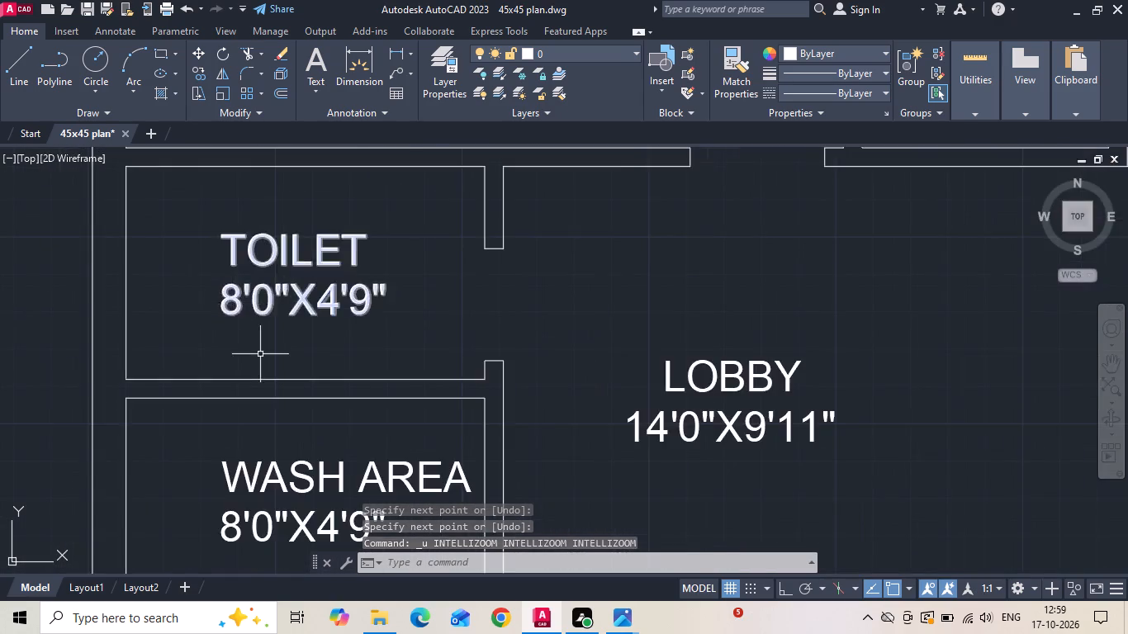
pyautogui.moveTo(275, 381); pyautogui.dragTo(276, 271, button='middle')
pyautogui.moveTo(263, 266); pyautogui.dragTo(279, 347, button='middle')
pyautogui.write('L')
pyautogui.press('space')
pyautogui.scroll(-1, 279, 345)
pyautogui.scroll(1, 197, 328)
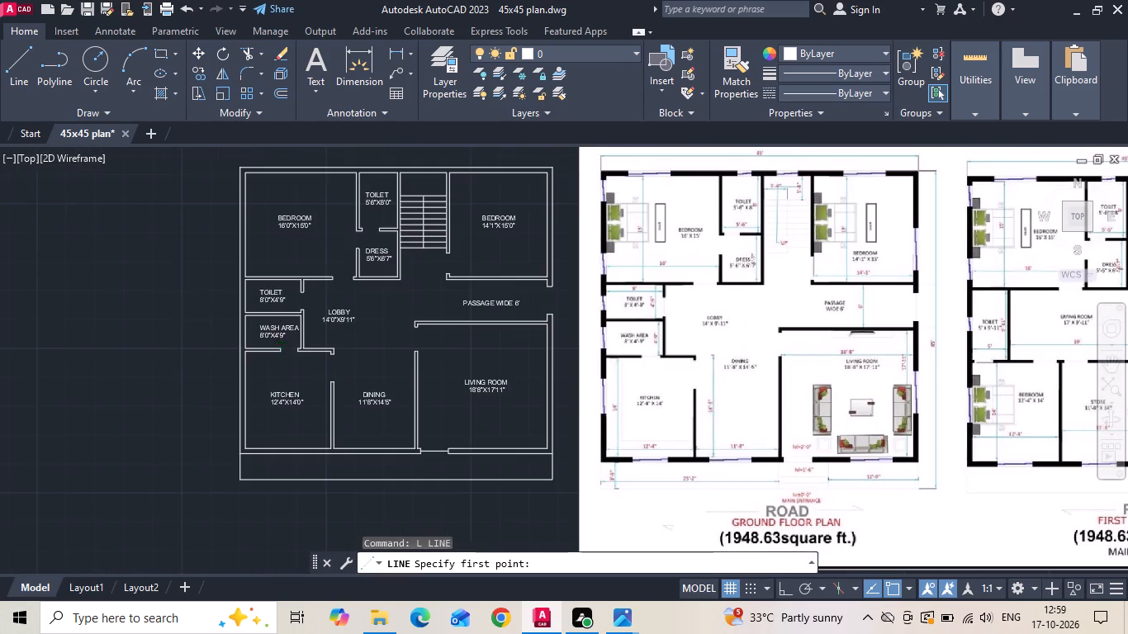
pyautogui.scroll(1, 197, 328)
pyautogui.scroll(4, 396, 381)
pyautogui.click(429, 401)
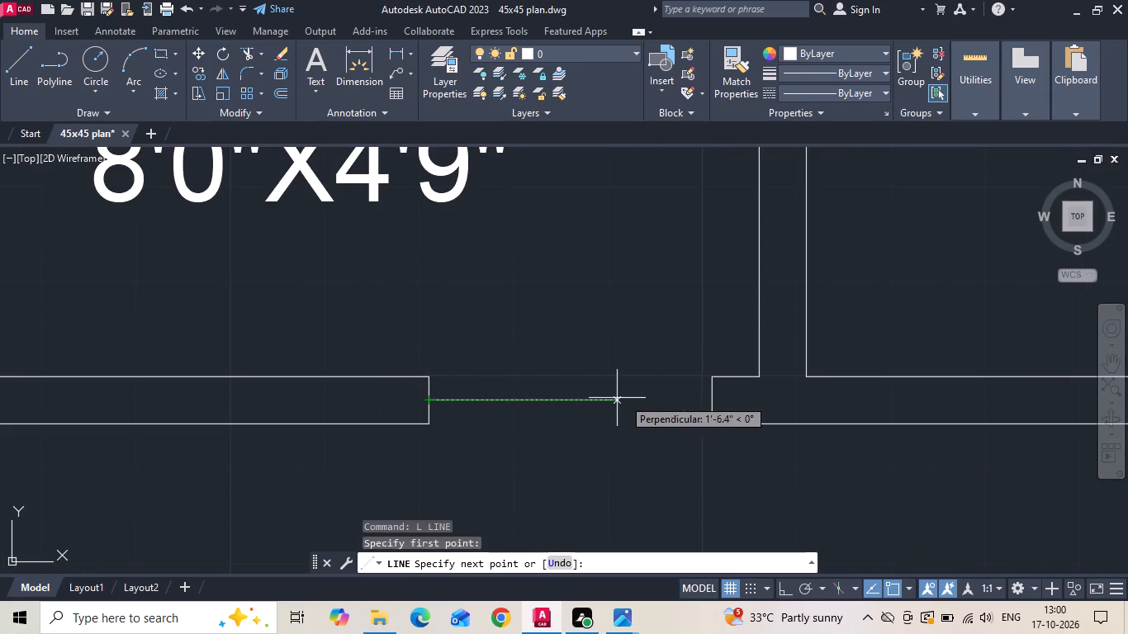
pyautogui.click(713, 400)
pyautogui.press('Escape')
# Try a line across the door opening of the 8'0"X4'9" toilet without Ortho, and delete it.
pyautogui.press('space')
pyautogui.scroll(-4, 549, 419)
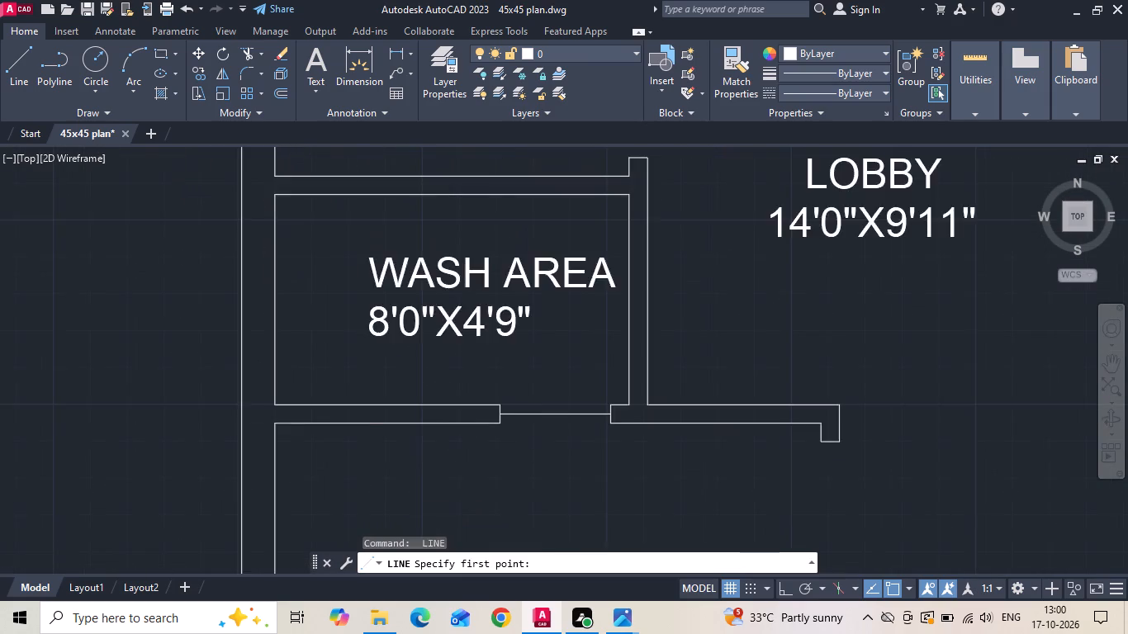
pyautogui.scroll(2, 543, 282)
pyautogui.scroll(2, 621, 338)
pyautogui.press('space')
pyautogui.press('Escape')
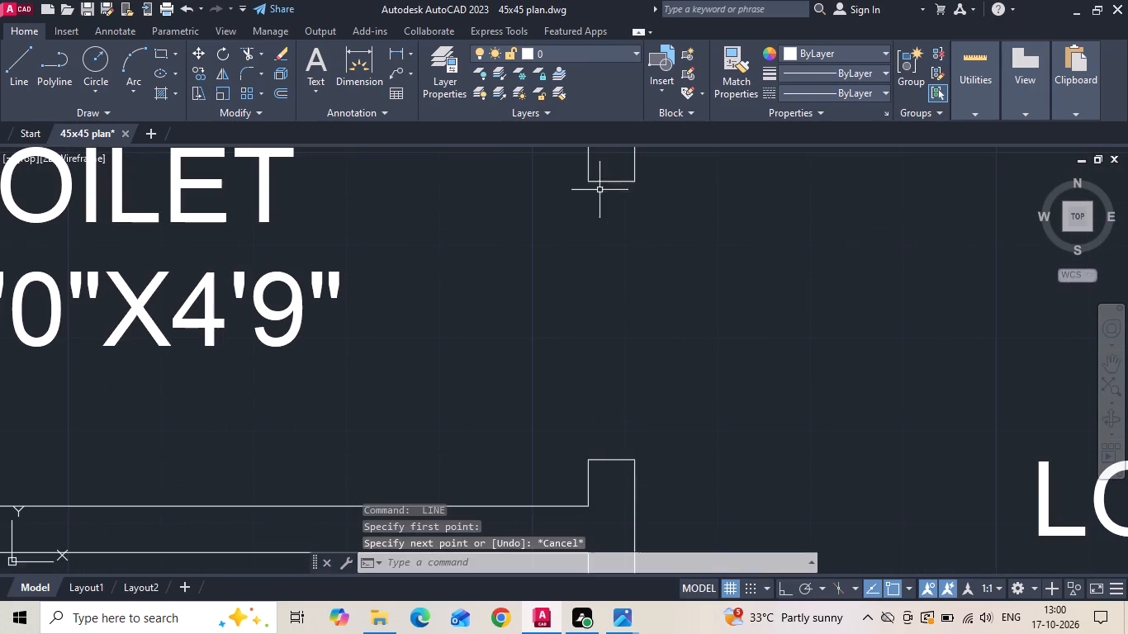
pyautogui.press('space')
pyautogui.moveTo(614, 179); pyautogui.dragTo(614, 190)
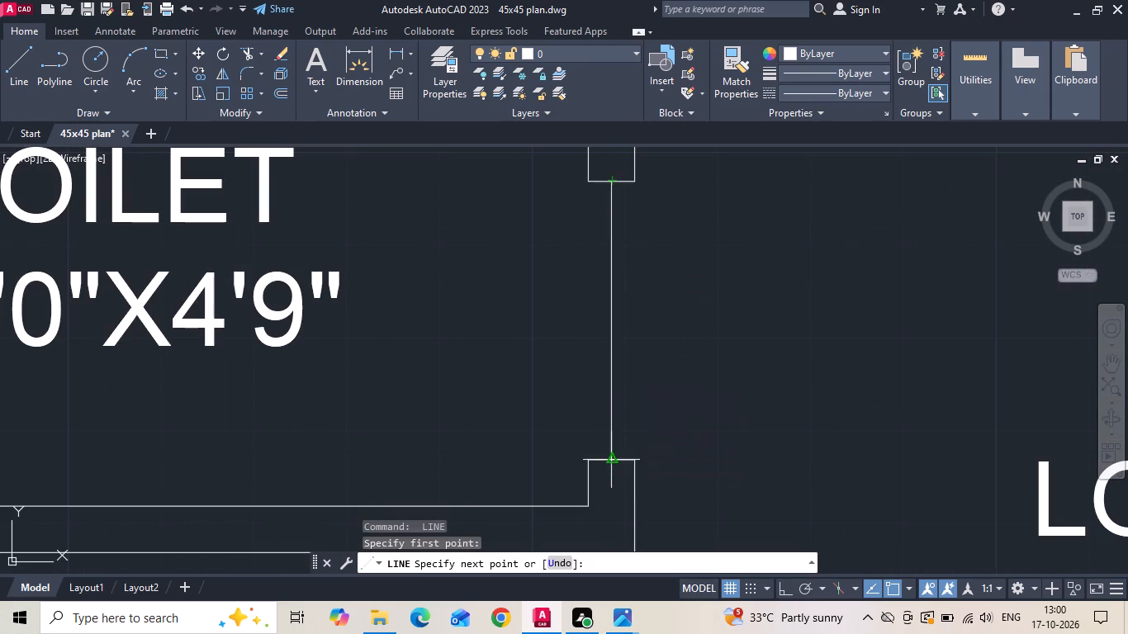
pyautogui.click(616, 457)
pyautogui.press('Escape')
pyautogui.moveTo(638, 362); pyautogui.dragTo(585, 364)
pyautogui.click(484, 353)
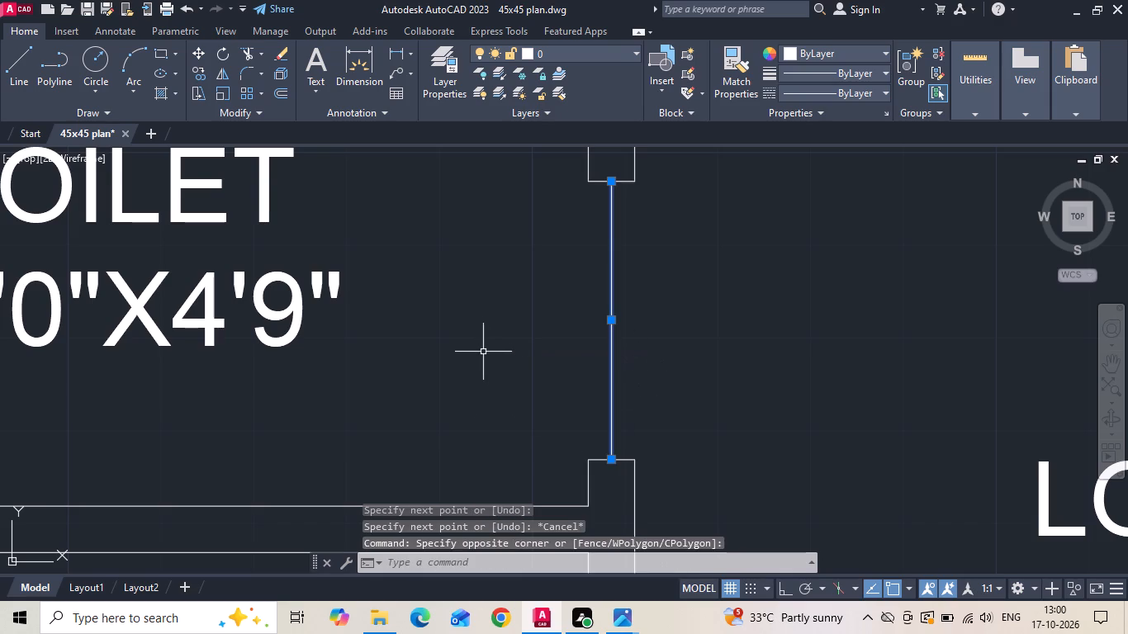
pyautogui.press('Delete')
# With Ortho on, draw a vertical line across the 8'0"X4'9" toilet's door opening from the upper wall end's midpoint.
pyautogui.write('L')
pyautogui.press('space')
pyautogui.press('F8')
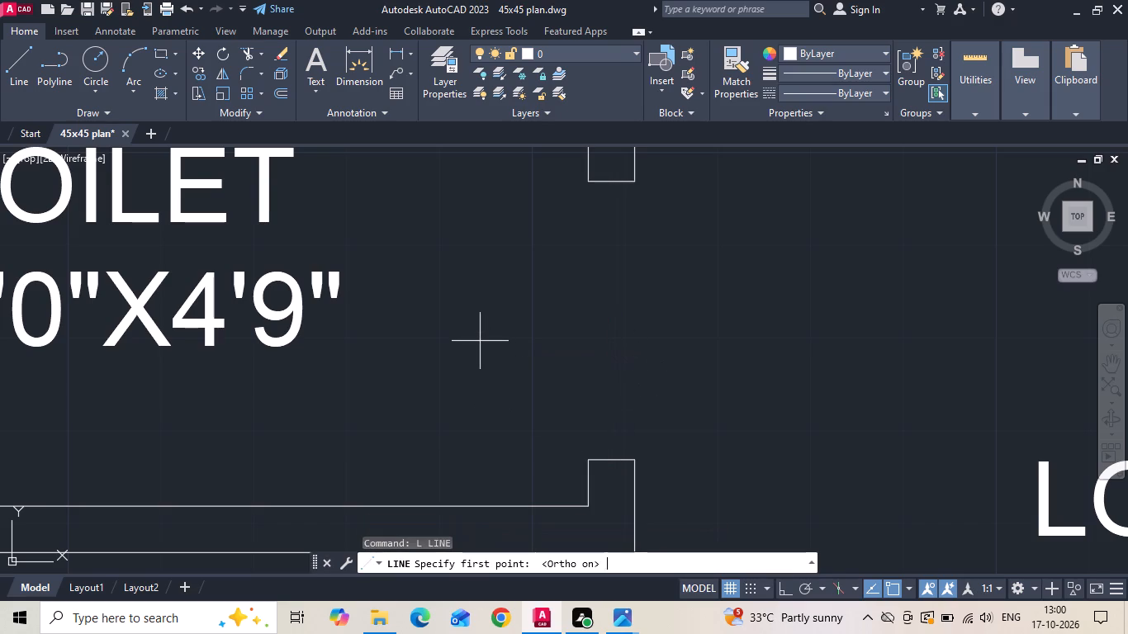
pyautogui.click(610, 178)
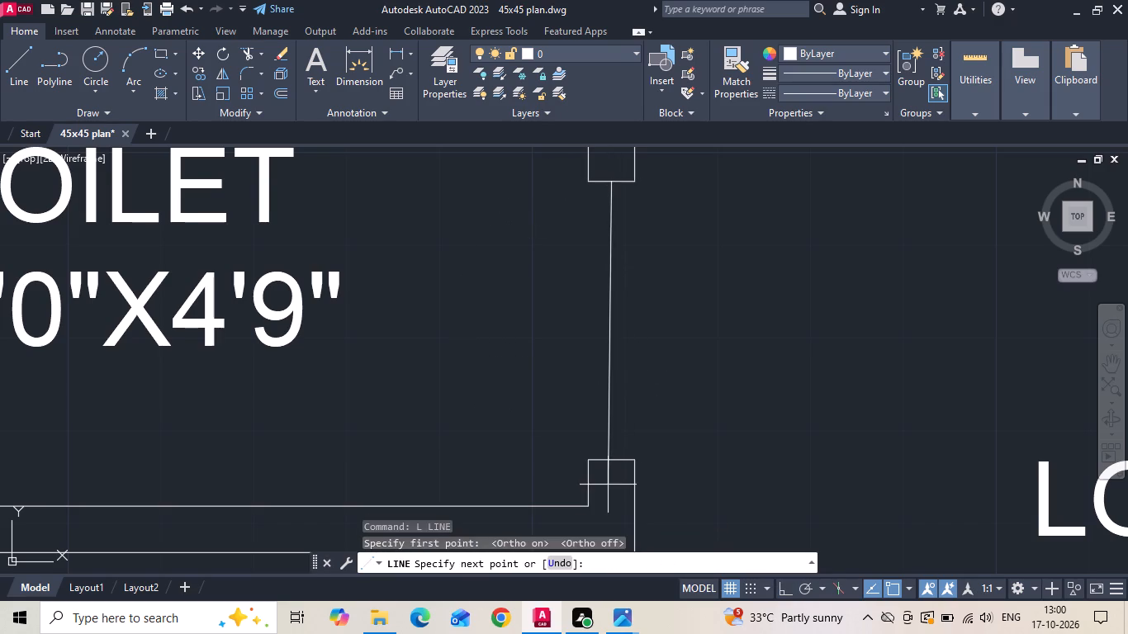
pyautogui.press('F8')
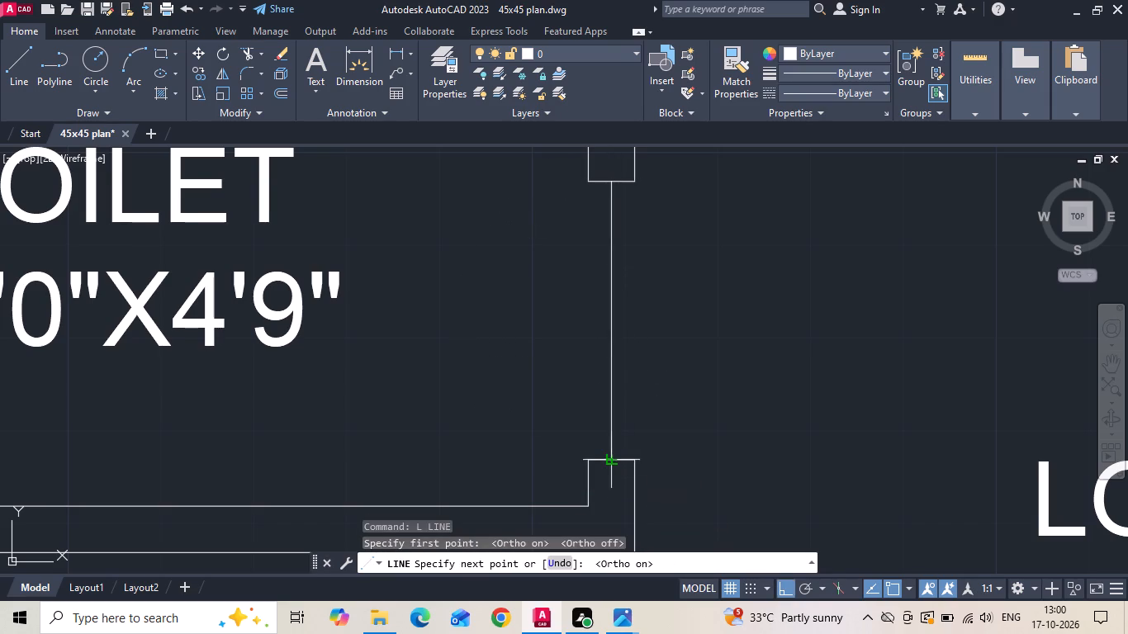
pyautogui.click(609, 457)
pyautogui.press('Escape')
# Draw a line across the 16'0"X15'0" bedroom's door opening to the lobby, joining the wall-end midpoints.
pyautogui.scroll(-4, 533, 441)
pyautogui.scroll(2, 642, 382)
pyautogui.press('space')
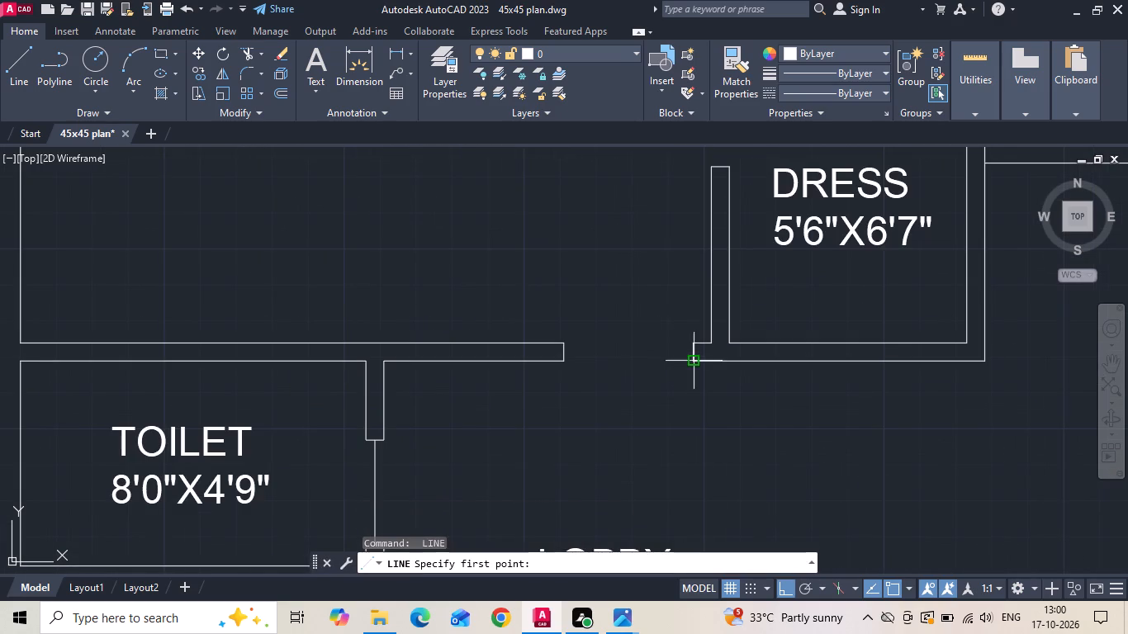
pyautogui.click(693, 348)
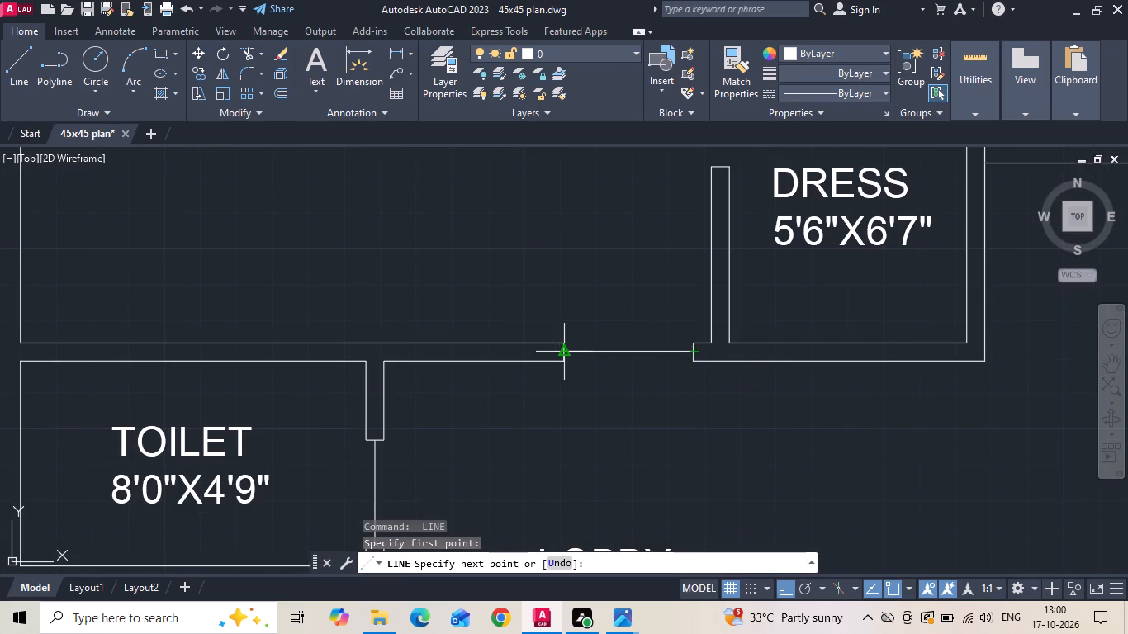
pyautogui.click(562, 352)
pyautogui.press('space')
pyautogui.scroll(-3, 465, 414)
pyautogui.press('Escape')
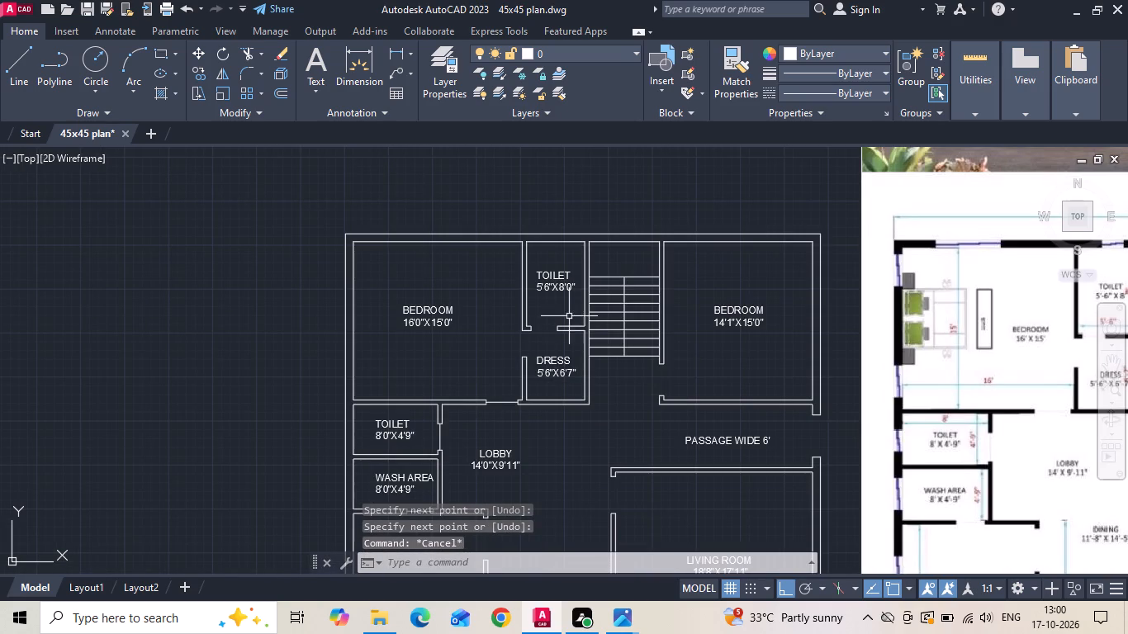
# Draw a line across the door opening between the 5'6"X8'0" toilet and the dress room, joining the wall-end midpoints.
pyautogui.scroll(2, 582, 306)
pyautogui.scroll(1, 467, 306)
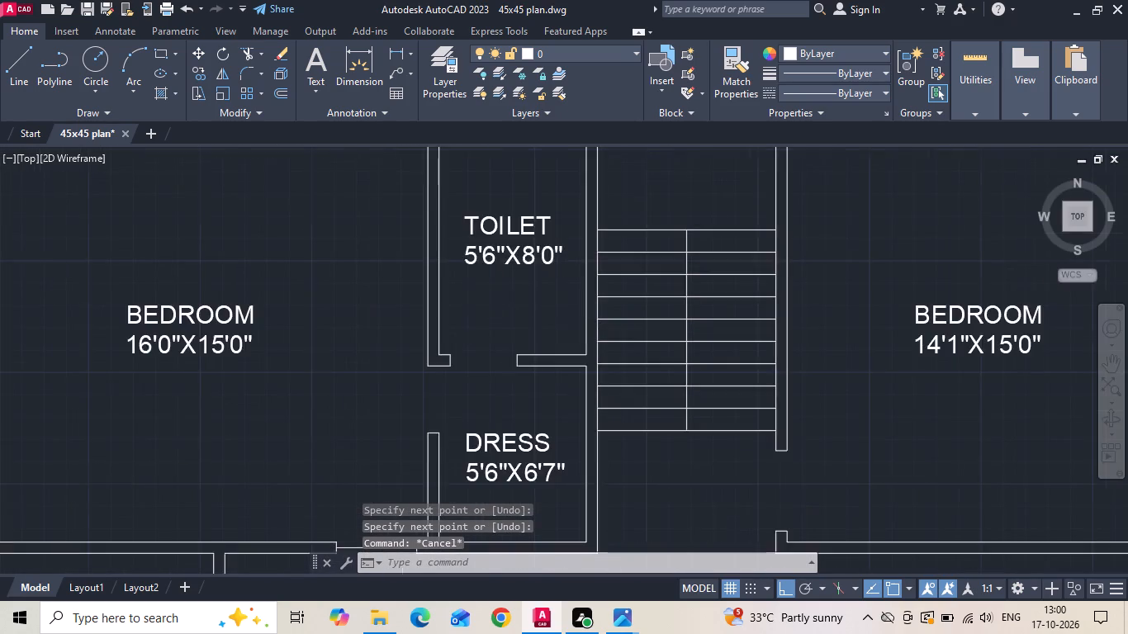
pyautogui.scroll(1, 467, 306)
pyautogui.press('space')
pyautogui.click(585, 447)
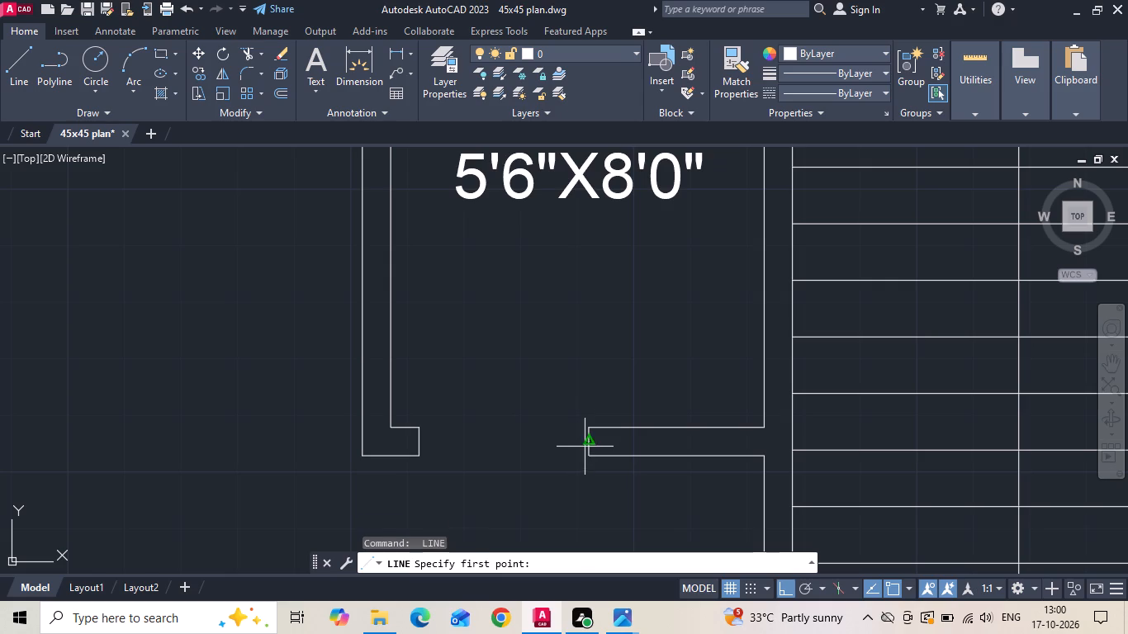
pyautogui.click(424, 442)
pyautogui.press('Escape')
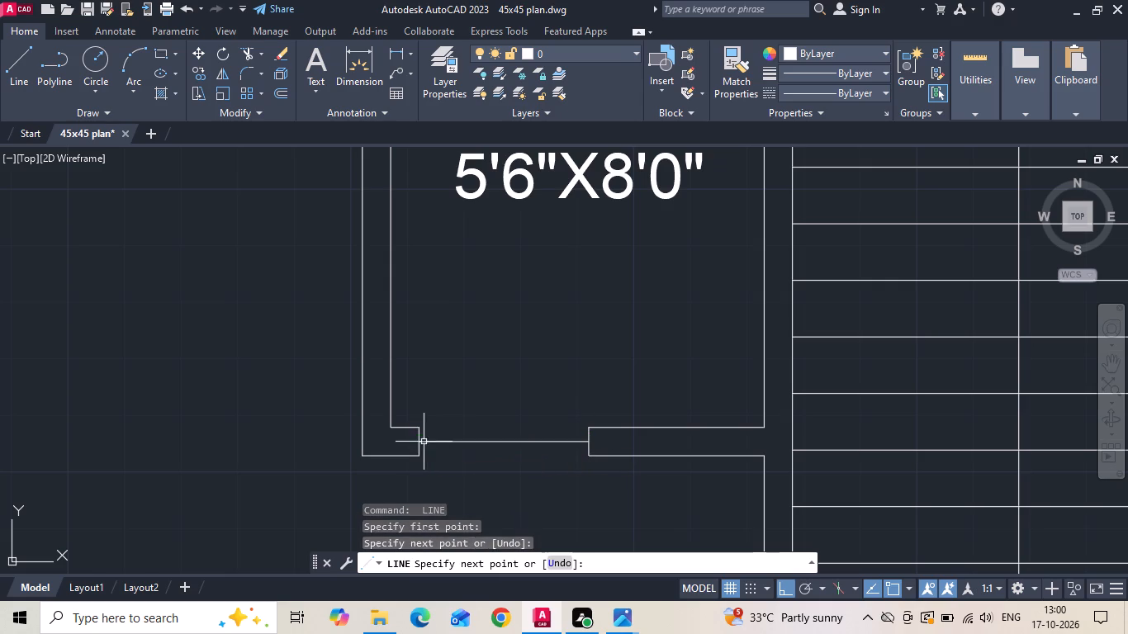
# Draw a vertical line across the 14'1"X15'0" bedroom's door opening beside the stairs, joining the wall-end midpoints.
pyautogui.scroll(-4, 348, 345)
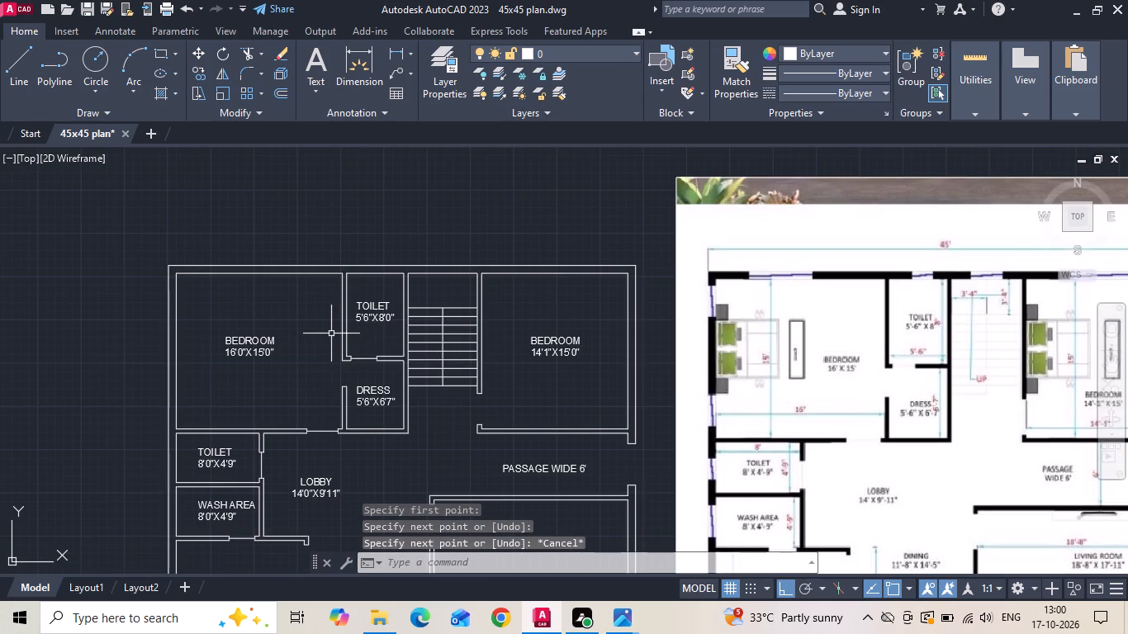
pyautogui.press('space')
pyautogui.scroll(2, 534, 418)
pyautogui.scroll(1, 428, 388)
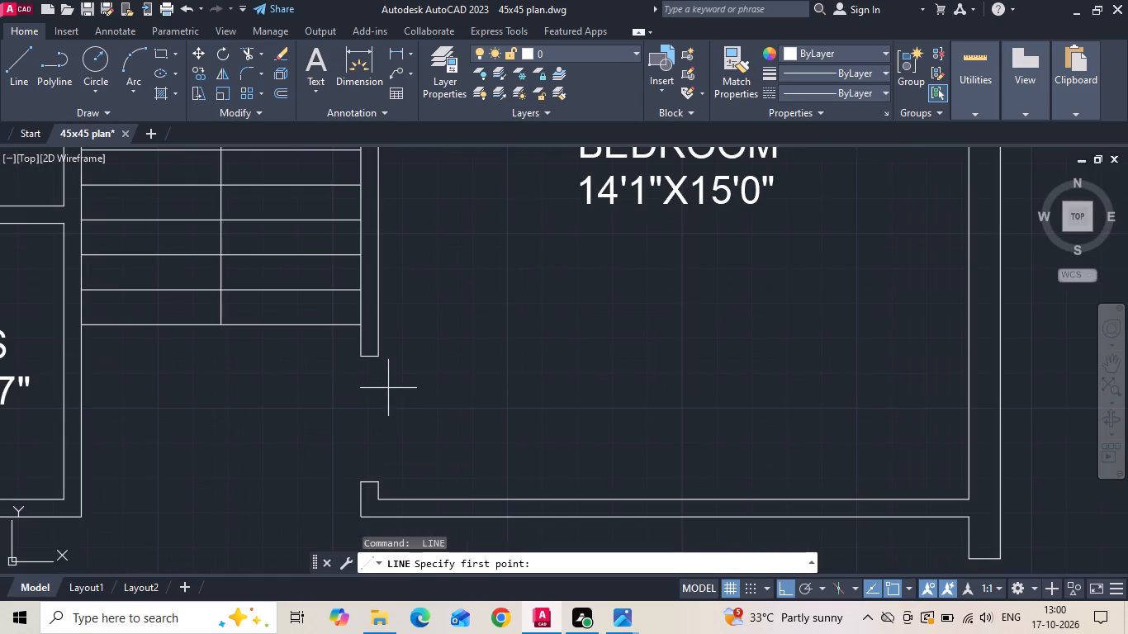
pyautogui.click(367, 357)
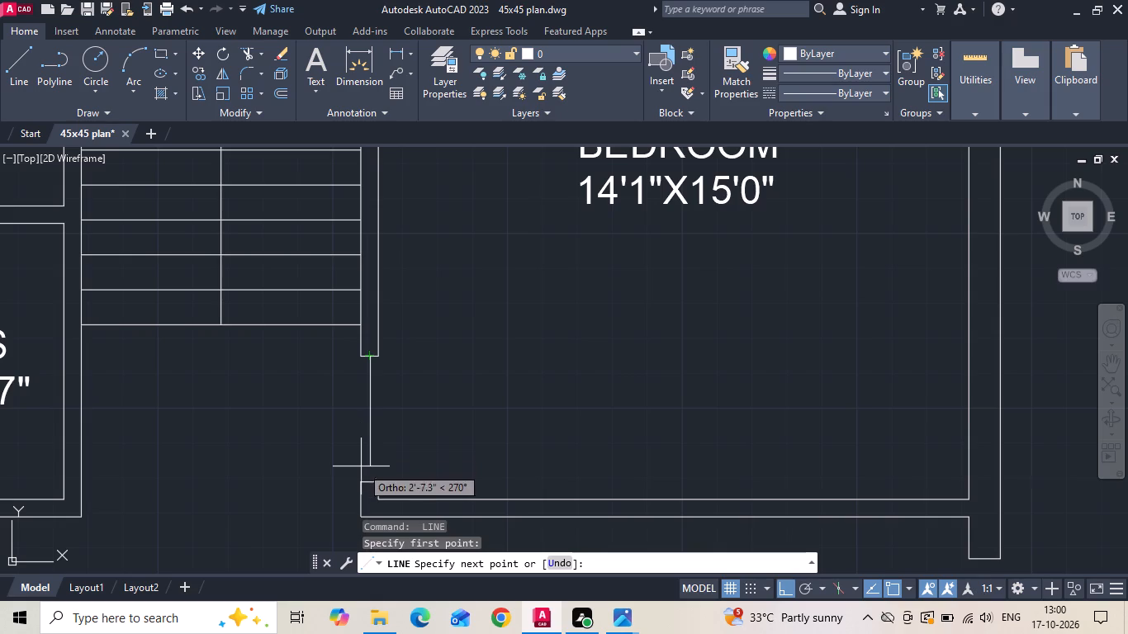
pyautogui.click(368, 485)
pyautogui.press('space')
# Draw a vertical line across the passage's opening in the outer wall, joining the wall-end midpoints.
pyautogui.scroll(-2, 380, 324)
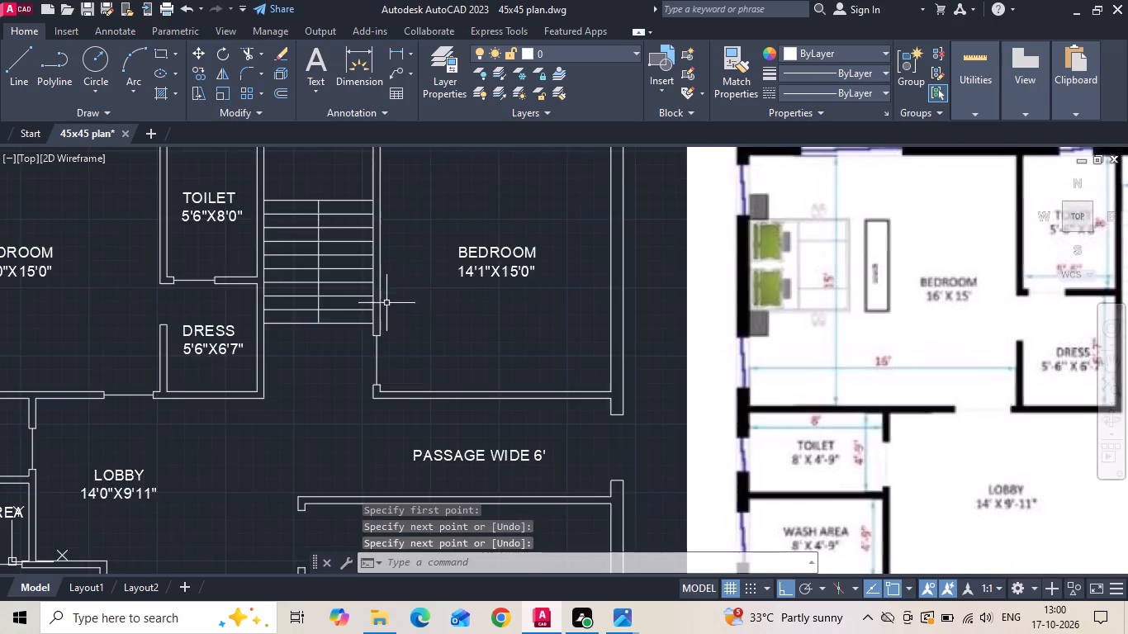
pyautogui.scroll(-1, 390, 293)
pyautogui.scroll(2, 508, 390)
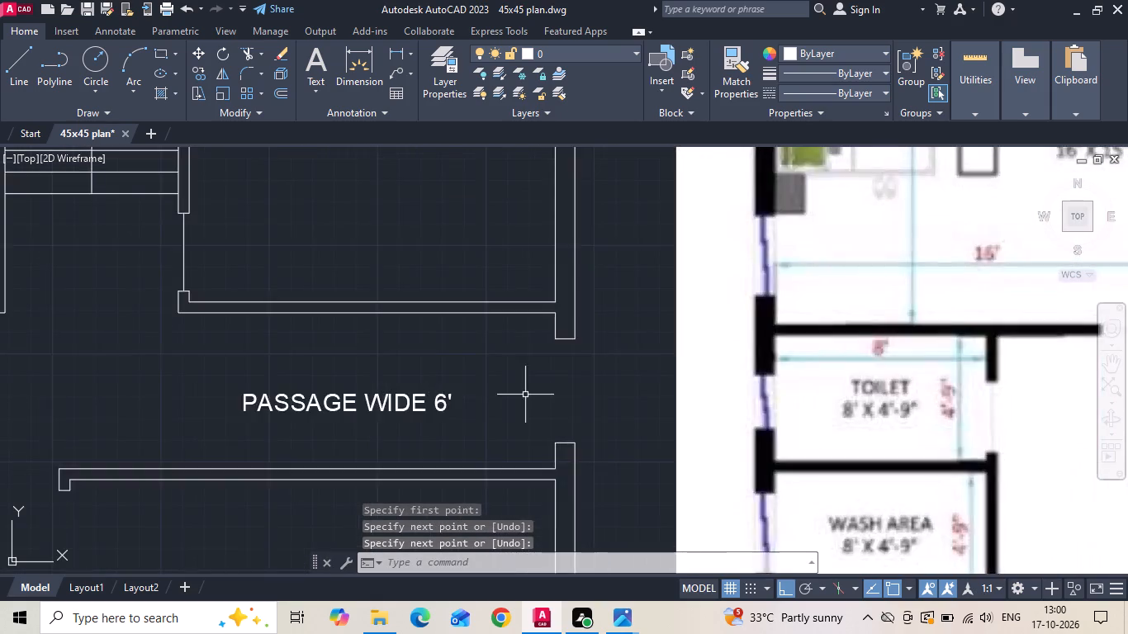
pyautogui.scroll(1, 542, 398)
pyautogui.press('space')
pyautogui.click(575, 307)
pyautogui.click(570, 470)
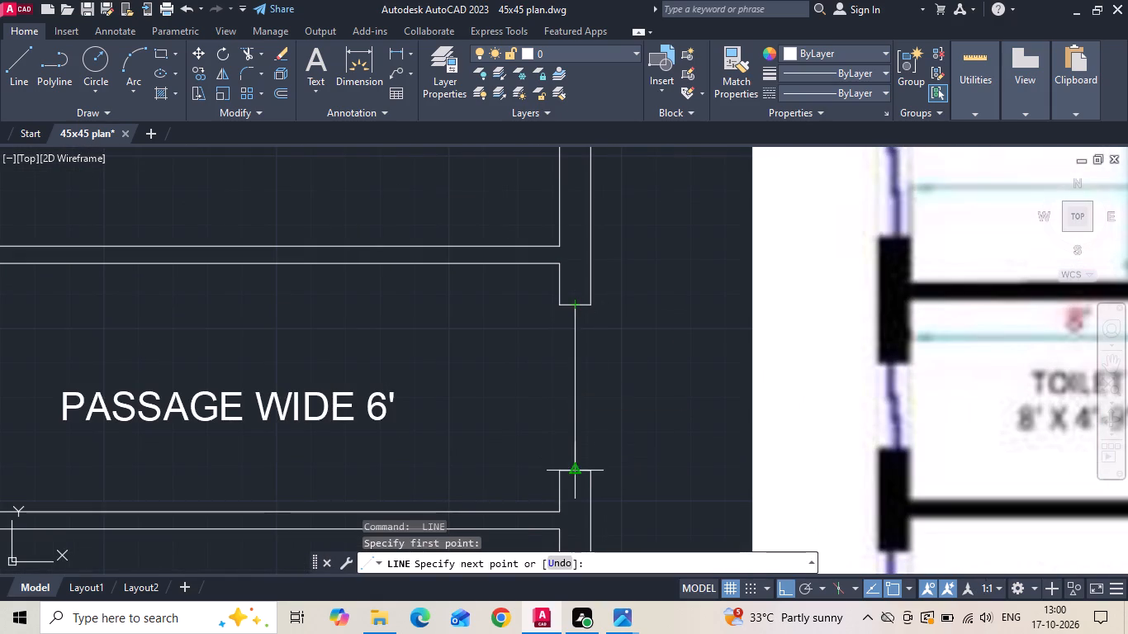
pyautogui.press('space')
pyautogui.scroll(-2, 545, 290)
pyautogui.scroll(-1, 359, 352)
pyautogui.scroll(1, 269, 409)
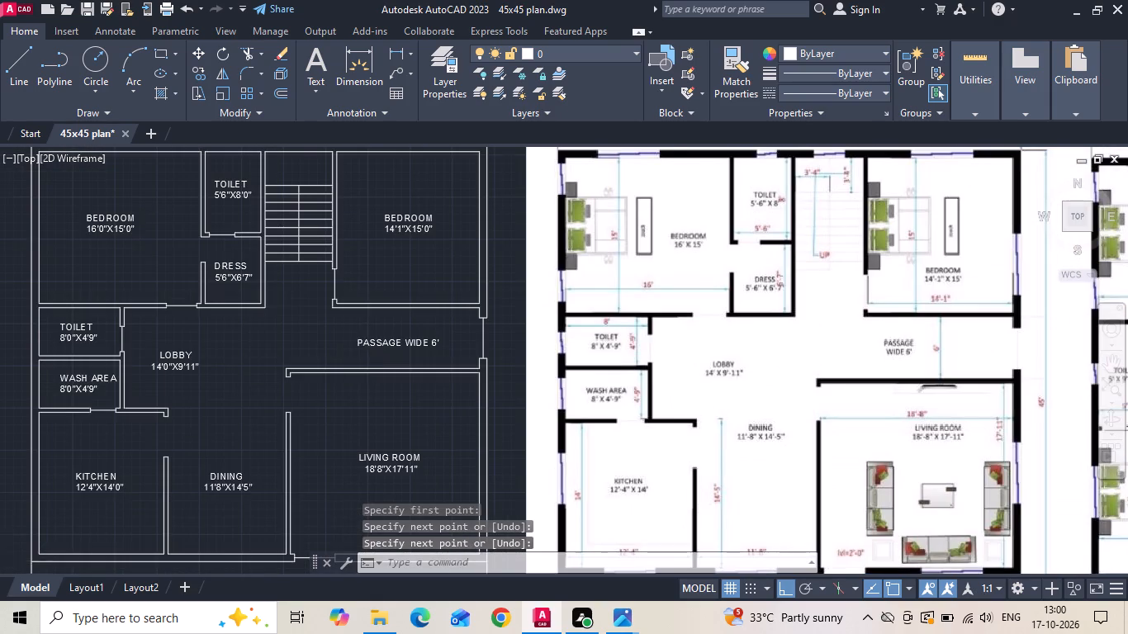
# Draw a line across the first floor 16'0"X15'0" bedroom's door opening near the dress room, joining the wall-end midpoints.
pyautogui.scroll(-4, 289, 310)
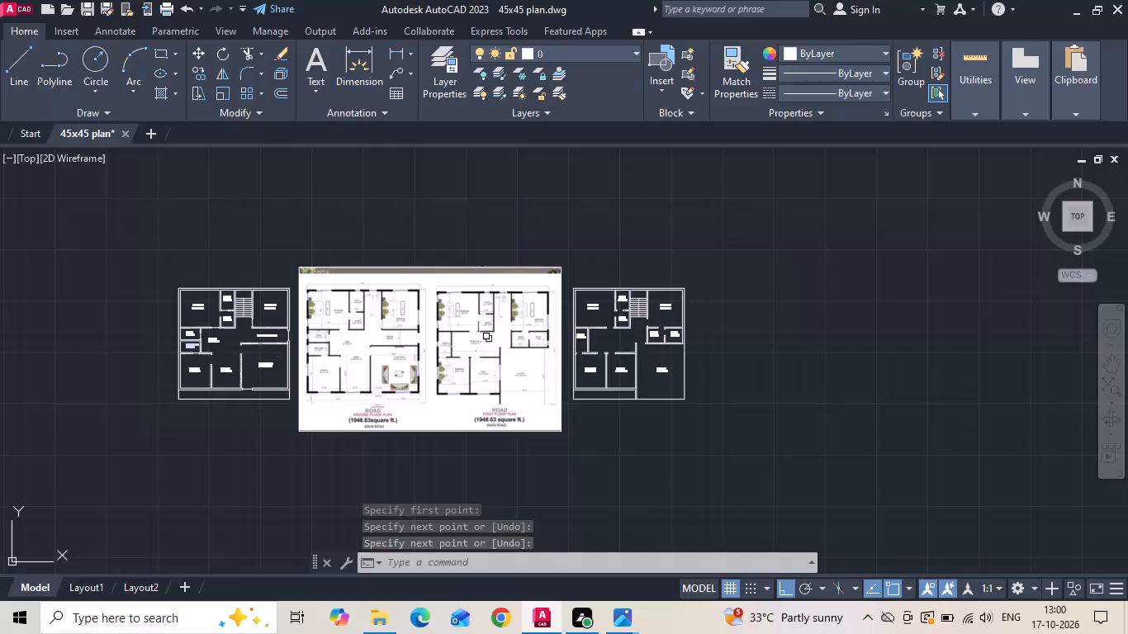
pyautogui.scroll(2, 529, 336)
pyautogui.scroll(4, 711, 303)
pyautogui.press('space')
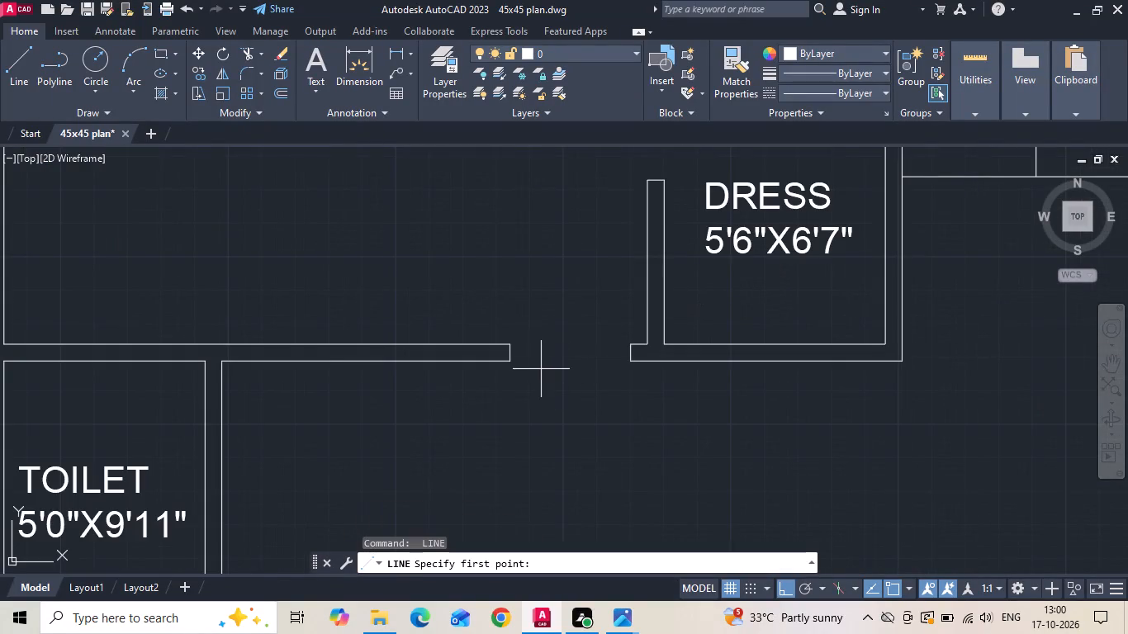
pyautogui.scroll(2, 527, 362)
pyautogui.click(478, 340)
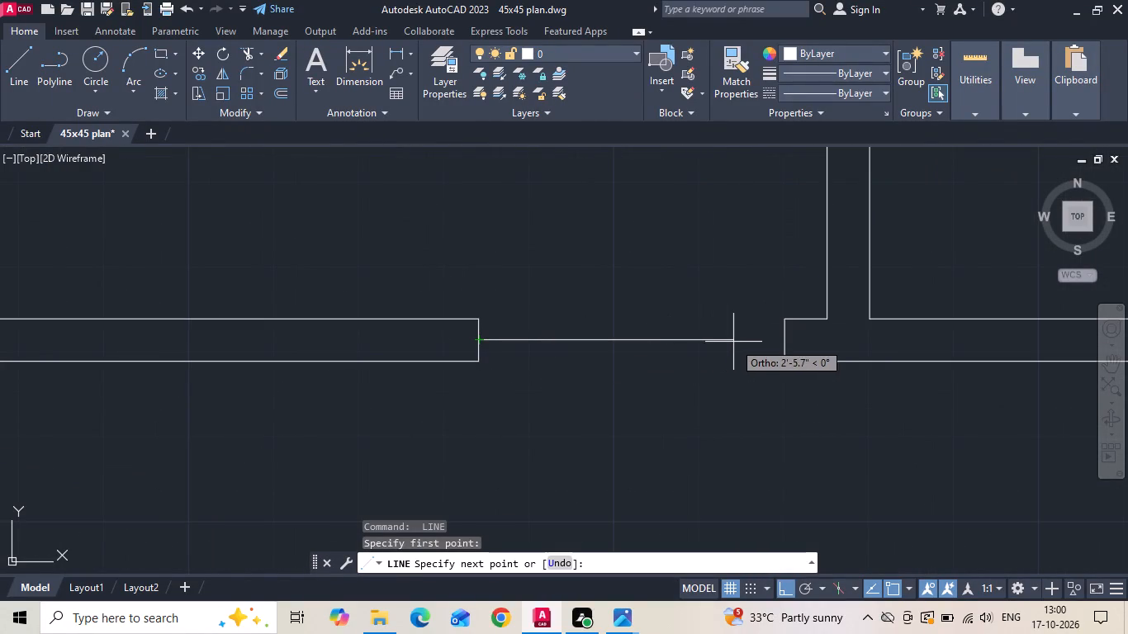
pyautogui.click(784, 341)
pyautogui.press('space')
# Draw a line across the opening between the first floor 5'6"X8'0" toilet and the dress room, joining the wall-end midpoints.
pyautogui.scroll(-2, 590, 382)
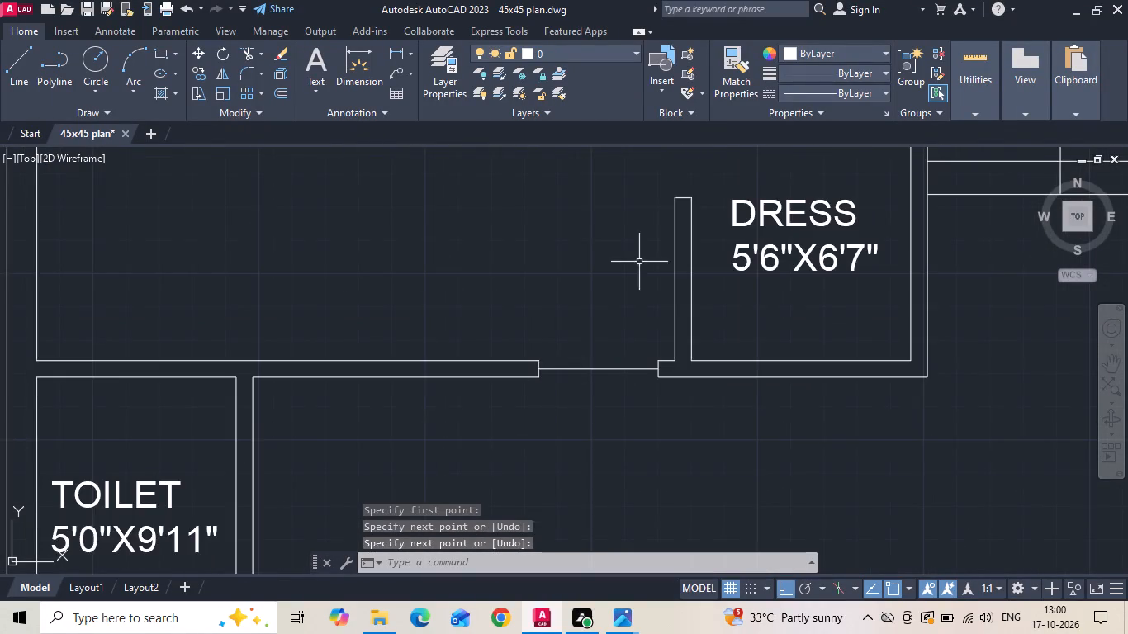
pyautogui.moveTo(641, 280); pyautogui.dragTo(609, 448, button='middle')
pyautogui.press('space')
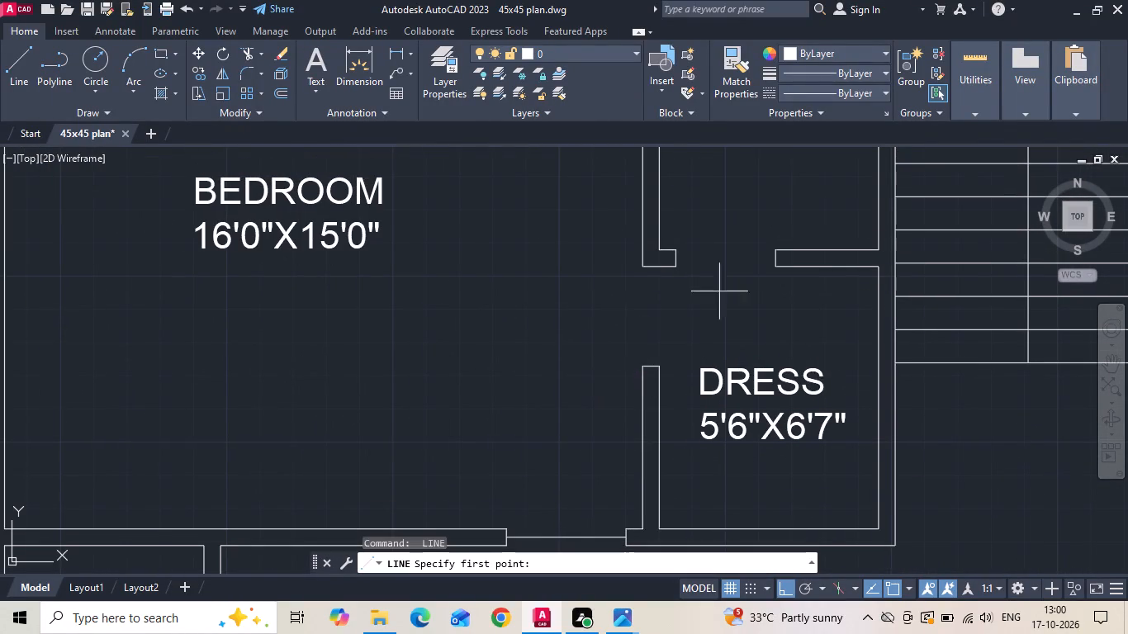
pyautogui.click(773, 258)
pyautogui.scroll(2, 689, 260)
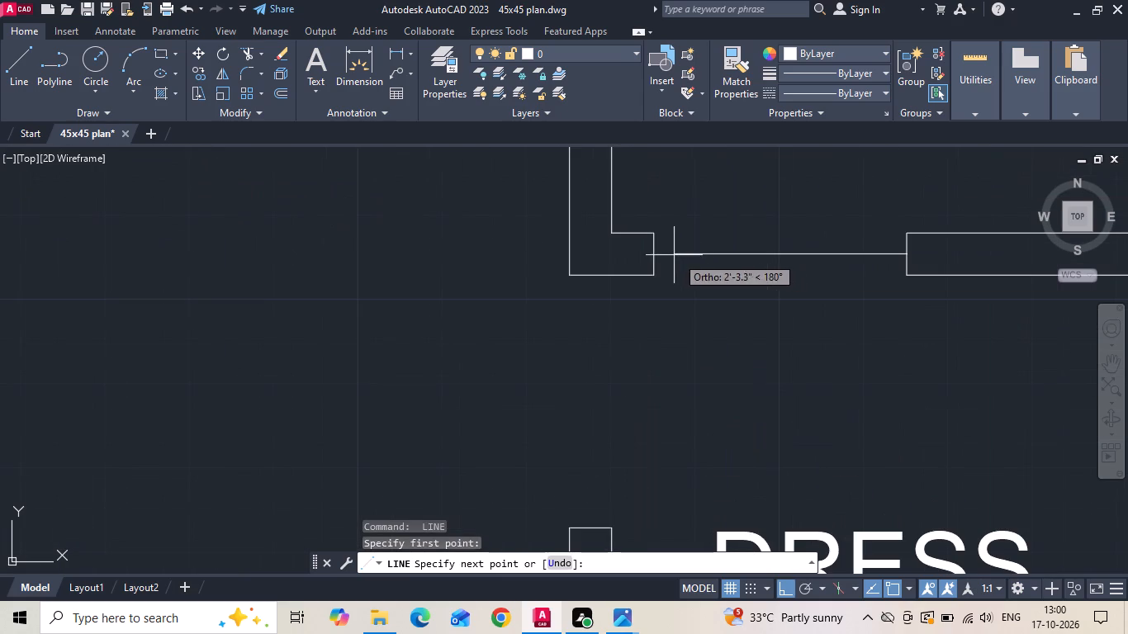
pyautogui.click(652, 248)
pyautogui.press('Escape')
# Draw a line across the door opening between the 5'0"X9'11" toilet and the 12'4"X14'0" bedroom, joining the wall-end midpoints.
pyautogui.scroll(-4, 614, 263)
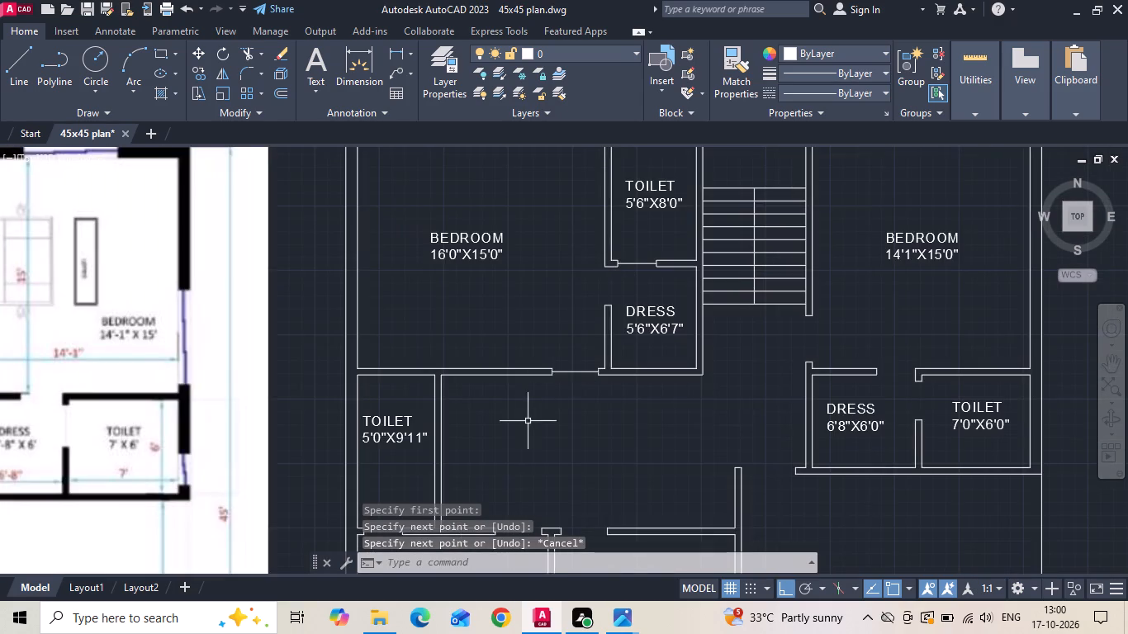
pyautogui.moveTo(524, 422); pyautogui.dragTo(513, 276, button='middle')
pyautogui.scroll(3, 360, 395)
pyautogui.press('space')
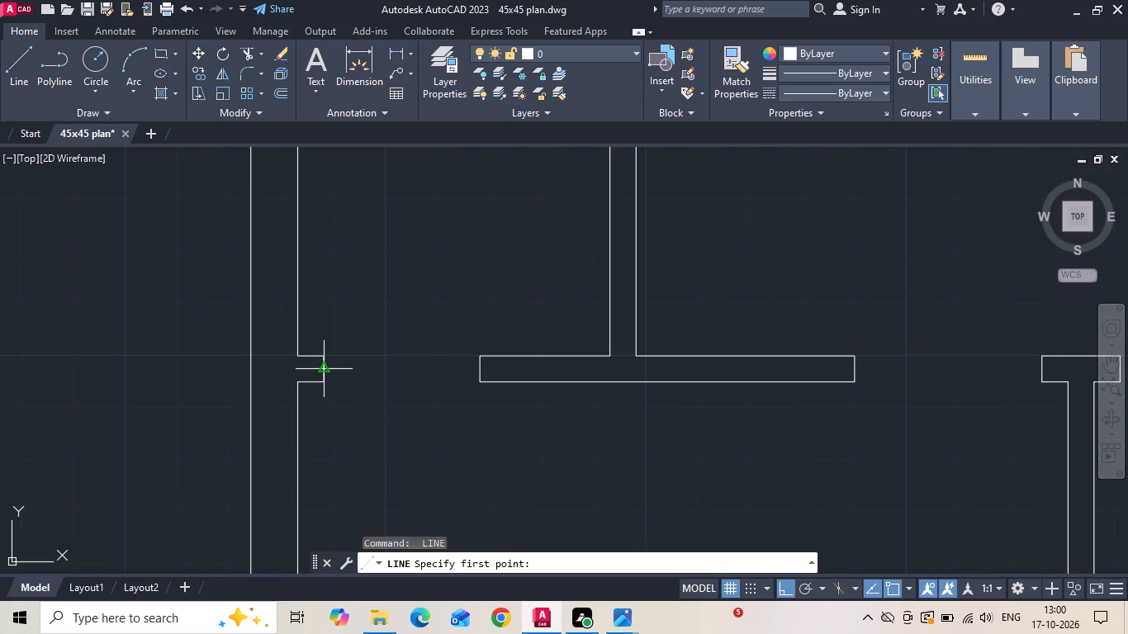
pyautogui.click(326, 367)
pyautogui.click(483, 371)
pyautogui.press('space')
# Draw a line across the 12'4"X14'0" bedroom's other door opening, beside the store's partition wall, joining the wall-end midpoints.
pyautogui.scroll(-2, 410, 376)
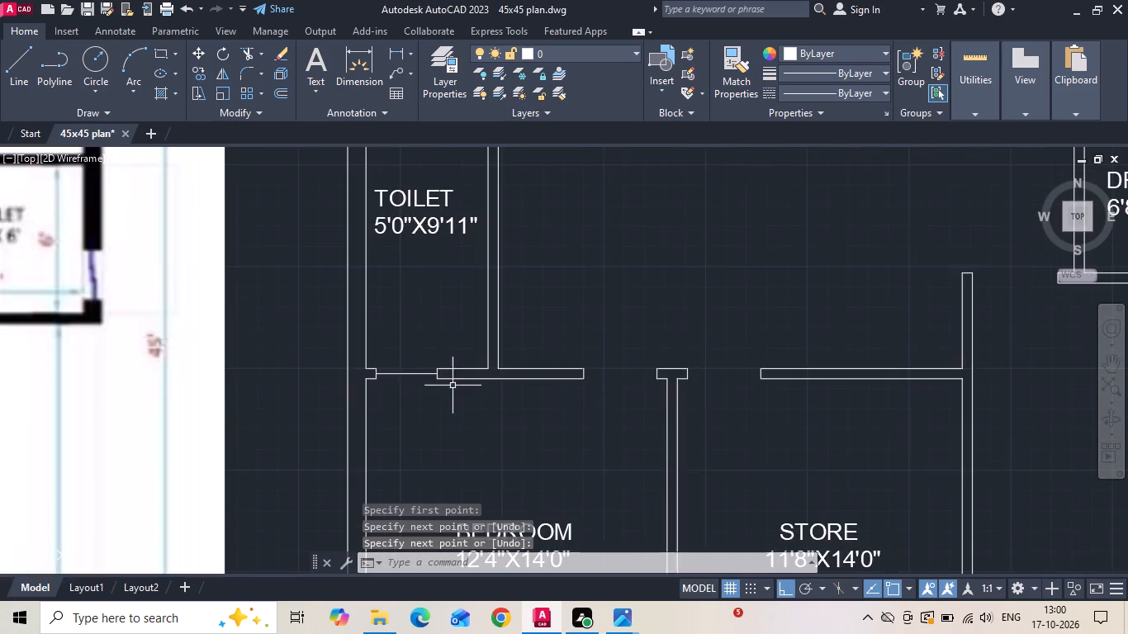
pyautogui.scroll(2, 680, 385)
pyautogui.press('space')
pyautogui.click(623, 361)
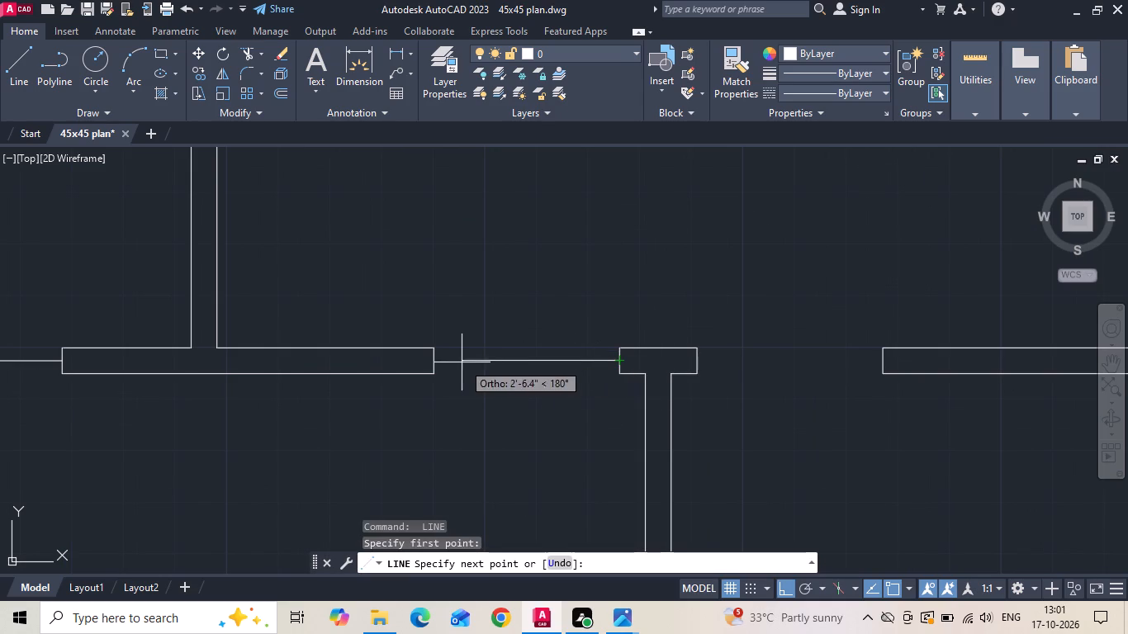
pyautogui.click(434, 359)
pyautogui.press('space')
# Draw a line across the 11'8"X14'0" store's door opening, joining the wall-end midpoints.
pyautogui.scroll(-2, 430, 359)
pyautogui.scroll(2, 583, 360)
pyautogui.press('space')
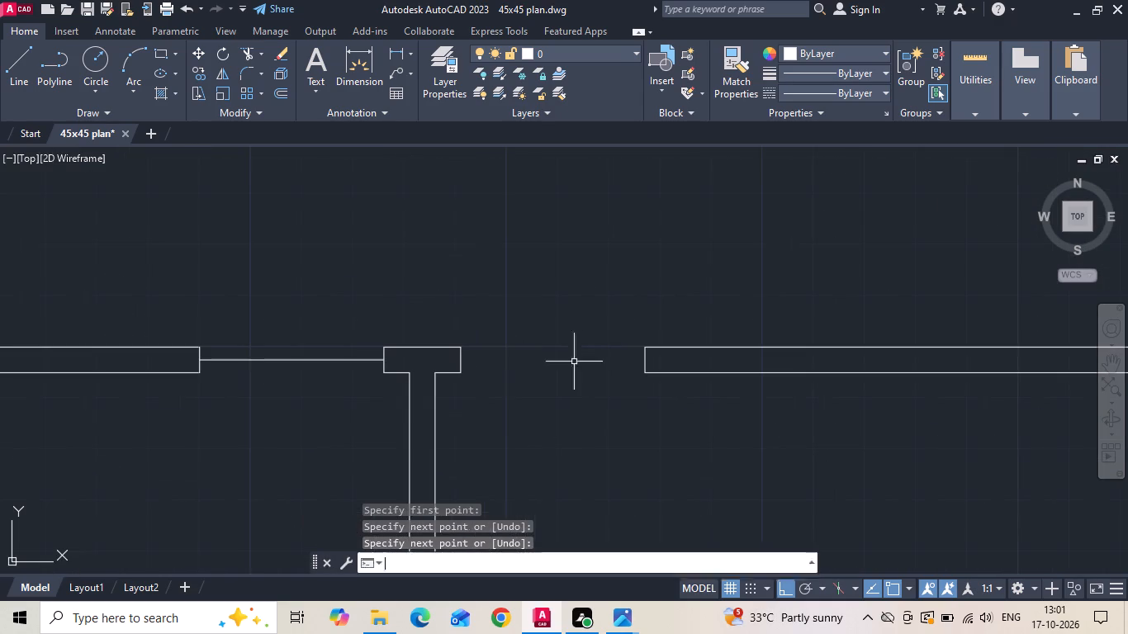
pyautogui.click(467, 360)
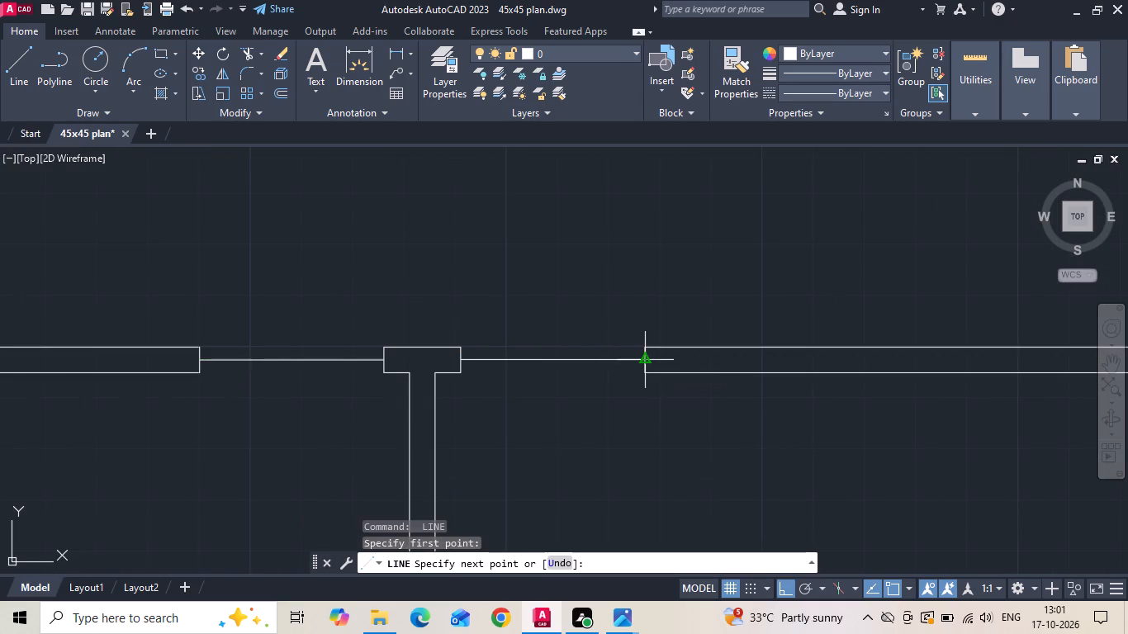
pyautogui.click(642, 359)
pyautogui.press('space')
# Draw a horizontal line across the opening to the sitout, from the dress-side wall-end midpoint to the face of the opposite wall.
pyautogui.scroll(-3, 502, 367)
pyautogui.scroll(4, 675, 319)
pyautogui.press('space')
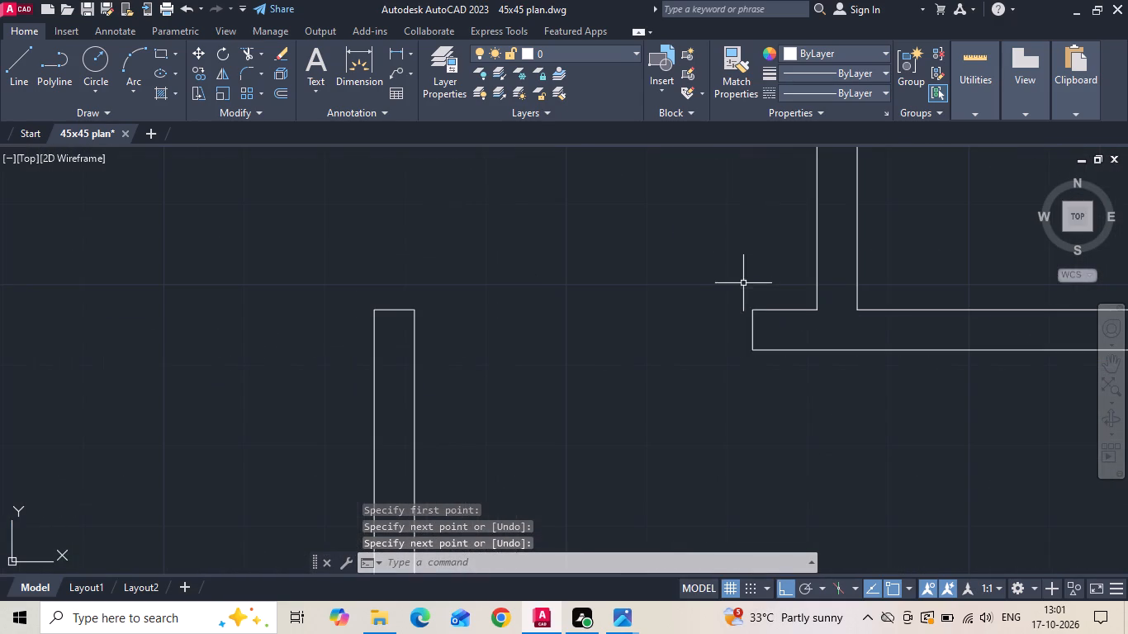
pyautogui.click(751, 330)
pyautogui.click(412, 331)
pyautogui.press('space')
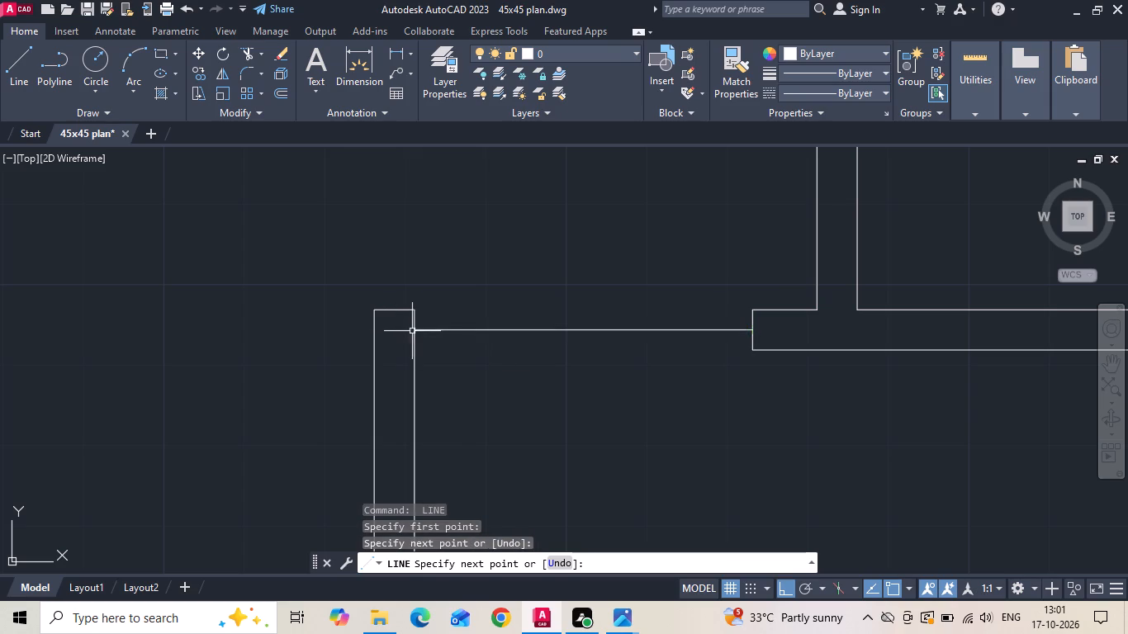
# Draw a vertical line across the opening between the 6'8"X6'0" dress room and the 7'0"X6'0" toilet, joining the wall-end midpoints.
pyautogui.scroll(-4, 382, 355)
pyautogui.scroll(2, 568, 263)
pyautogui.press('space')
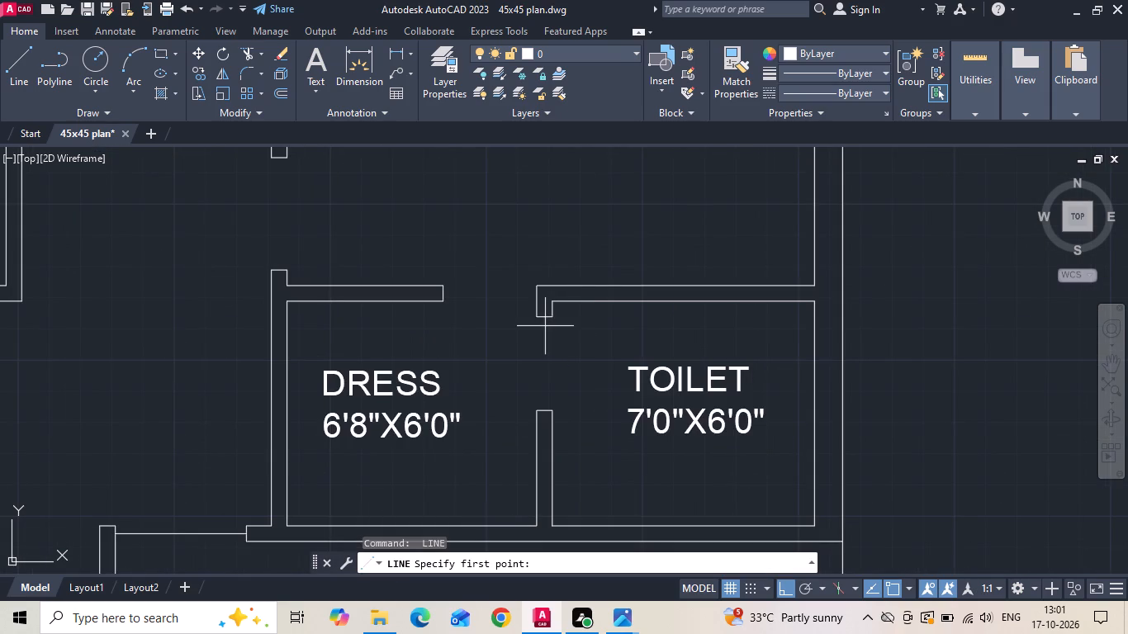
pyautogui.click(543, 320)
pyautogui.click(544, 414)
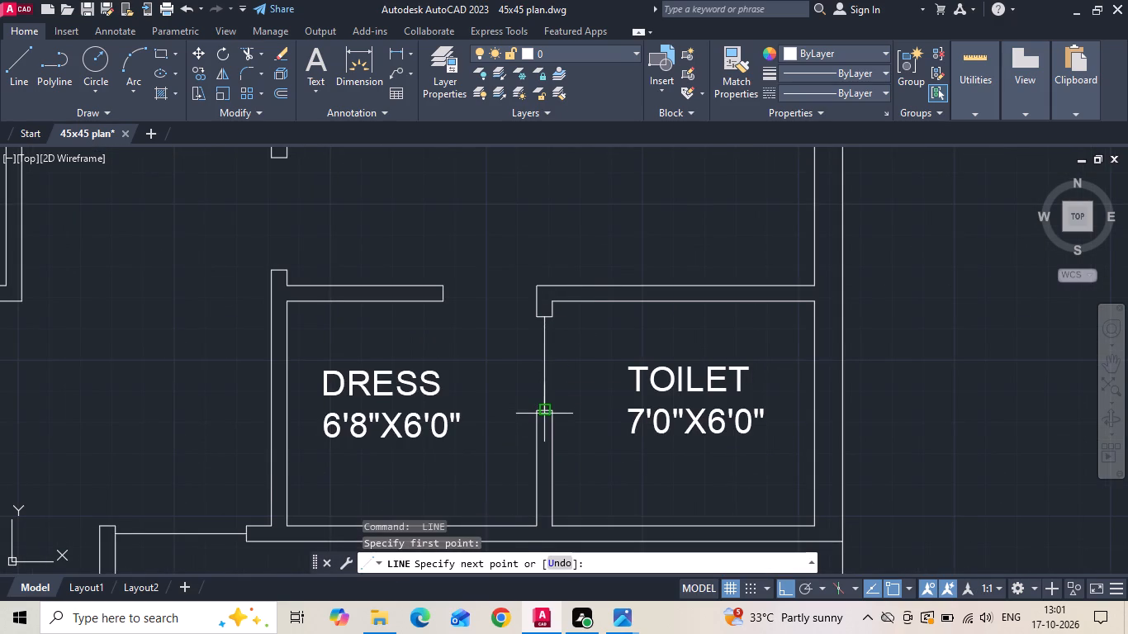
pyautogui.press('space')
# Draw a vertical line across the first floor 14'1"X15'0" bedroom's door opening beside the stairs, joining the wall-end midpoints.
pyautogui.scroll(-1, 545, 430)
pyautogui.scroll(2, 353, 272)
pyautogui.press('space')
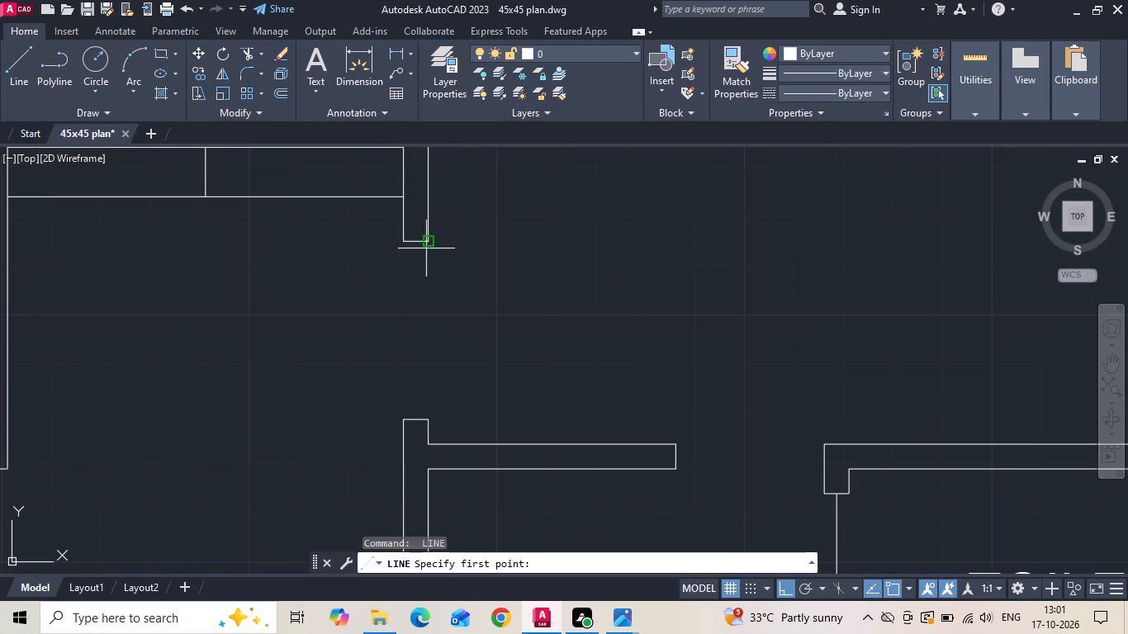
pyautogui.moveTo(414, 242); pyautogui.dragTo(413, 253)
pyautogui.click(415, 414)
pyautogui.press('Escape')
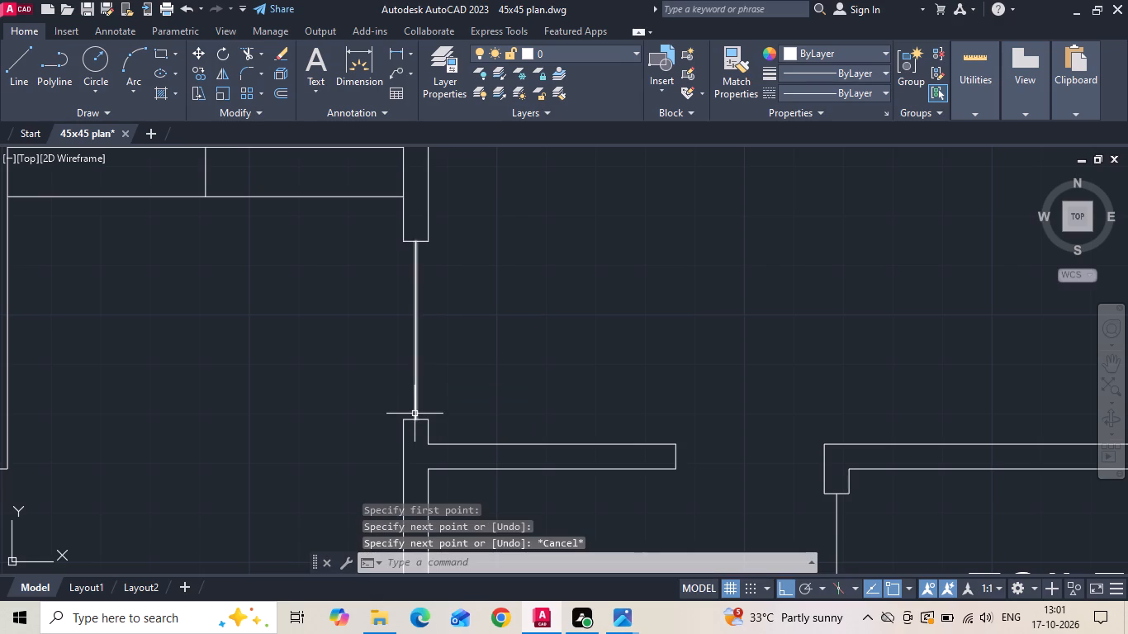
# Save the 45x45 plan drawing.
pyautogui.hotkey('ctrl', 's')
pyautogui.scroll(-4, 535, 339)
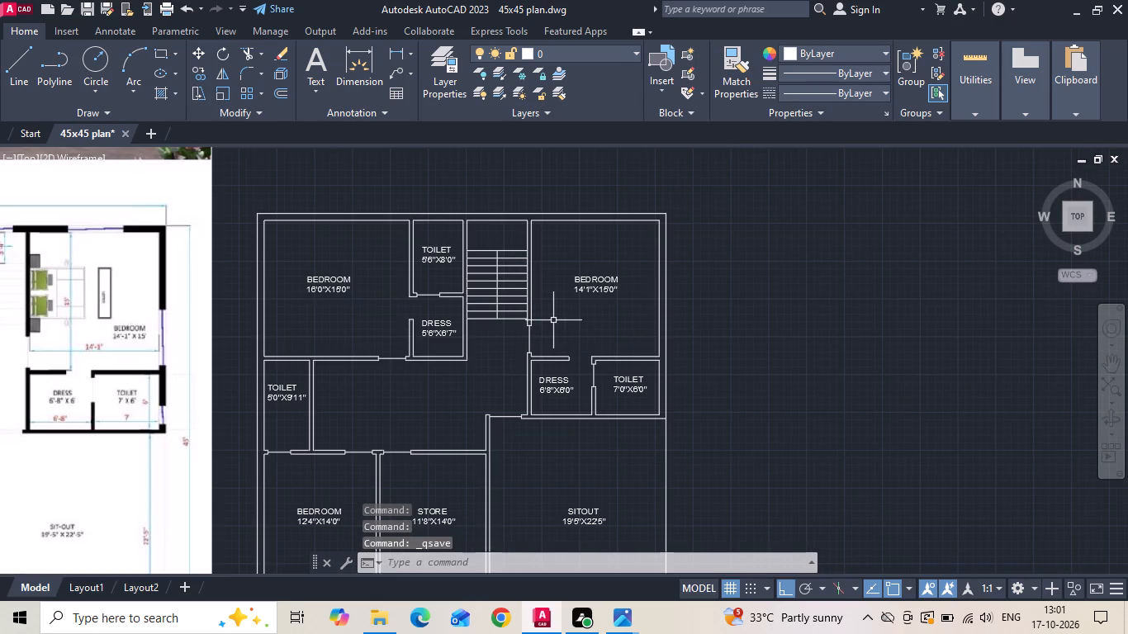
pyautogui.scroll(-1, 548, 291)
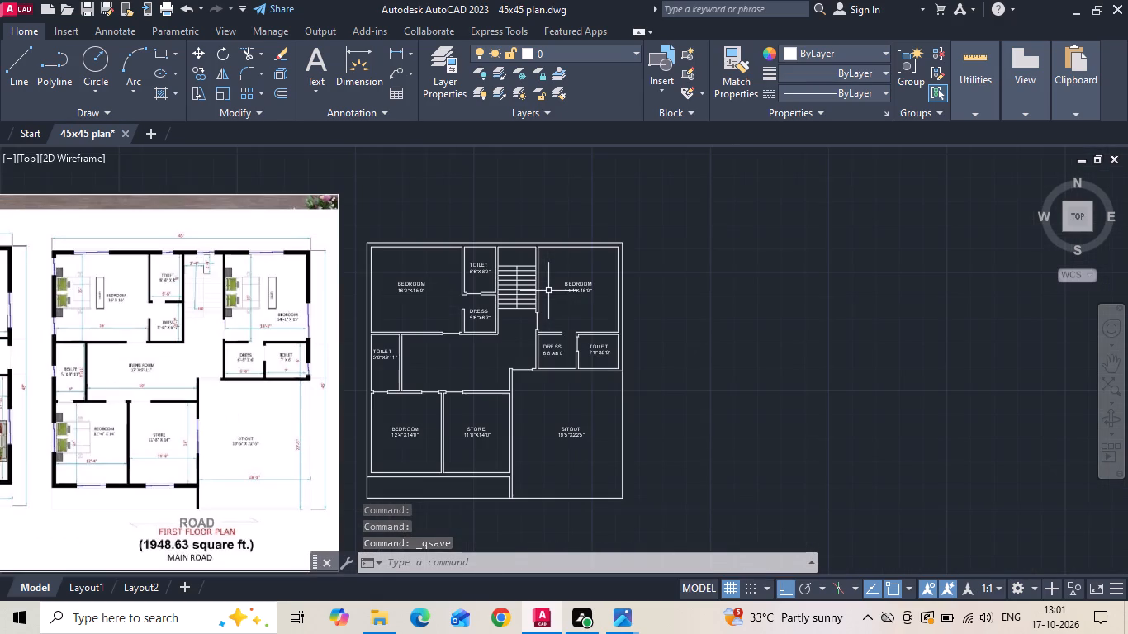
pyautogui.hotkey('ctrl', 's')
pyautogui.moveTo(500, 423); pyautogui.dragTo(619, 362, button='middle')
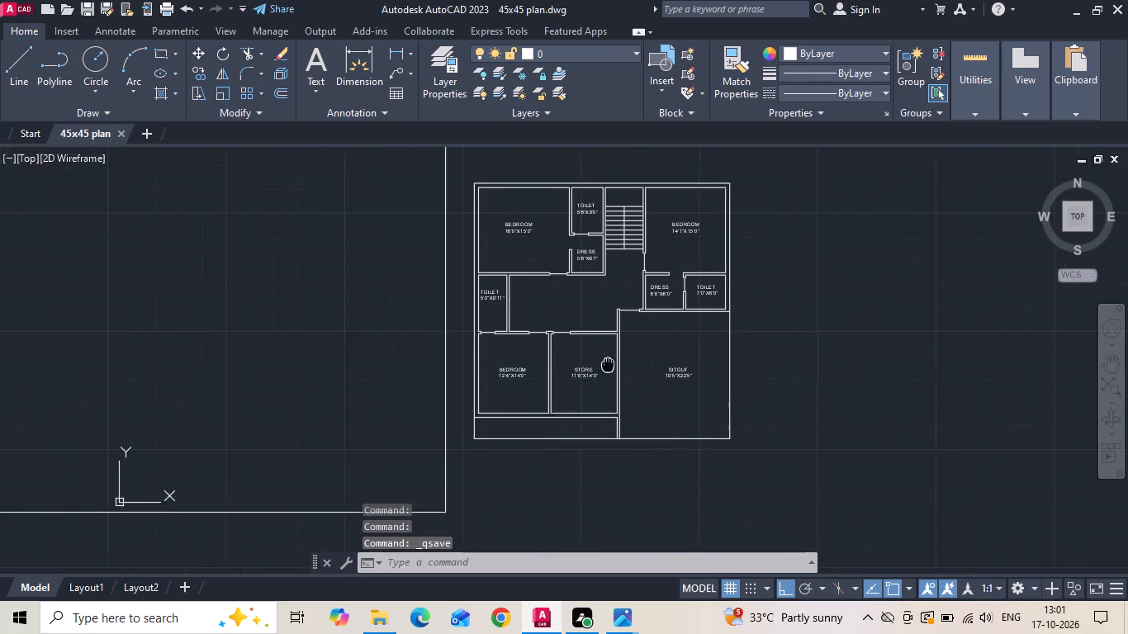
pyautogui.moveTo(619, 362); pyautogui.dragTo(622, 362, button='middle')
pyautogui.scroll(2, 217, 423)
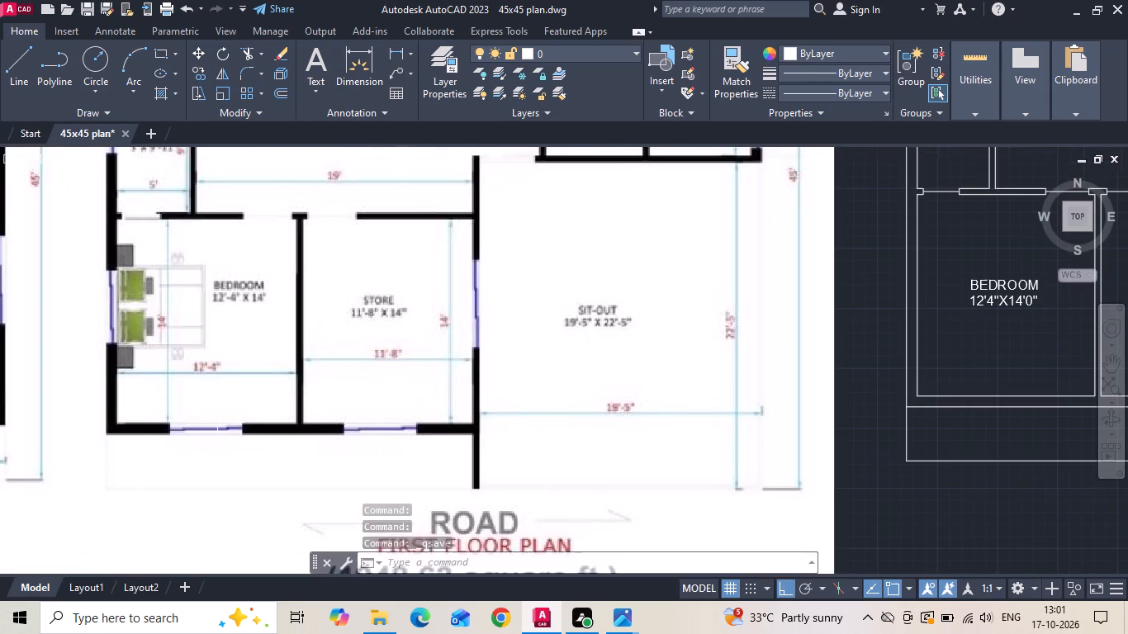
pyautogui.hotkey('ctrl', 's')
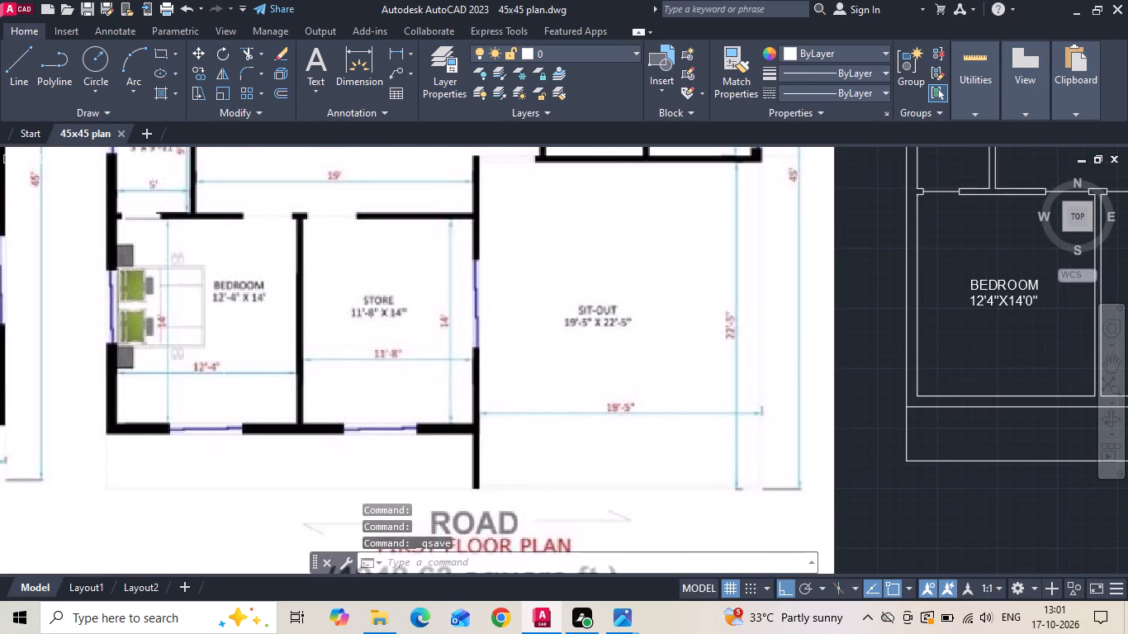
# Open the recent drawing 30x60.dwg.
pyautogui.scroll(-2, 617, 457)
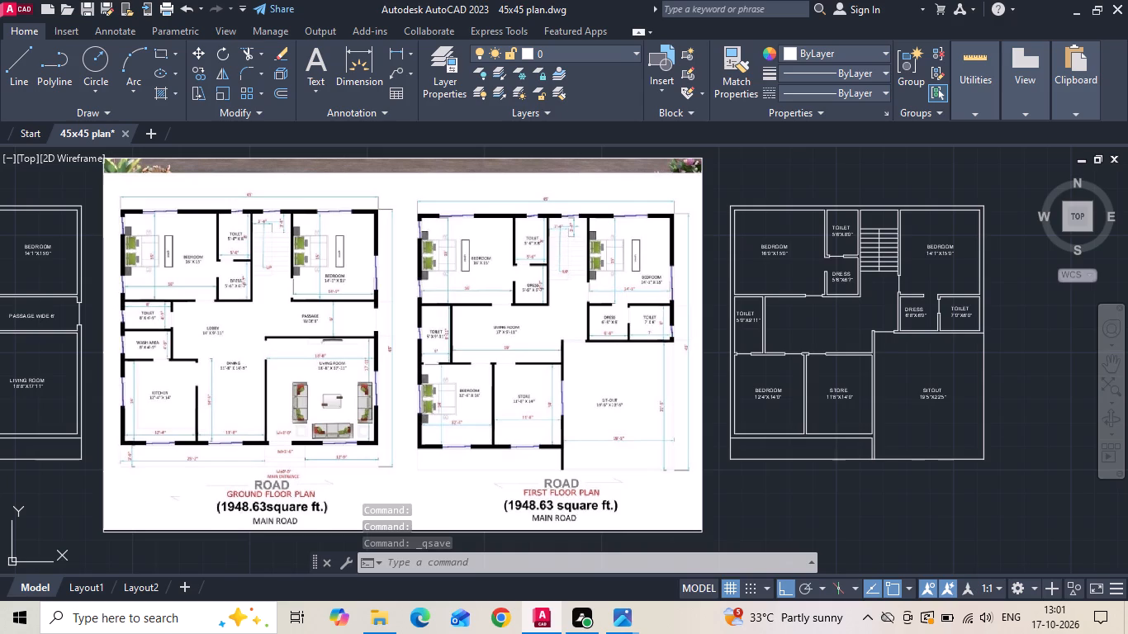
pyautogui.click(12, 12)
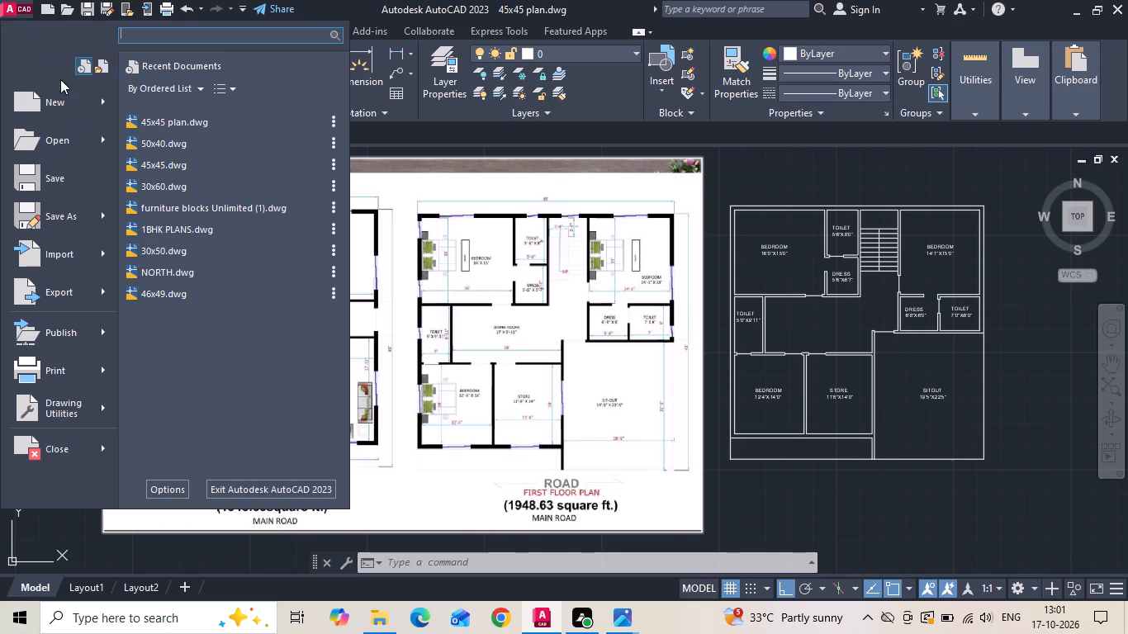
pyautogui.click(144, 179)
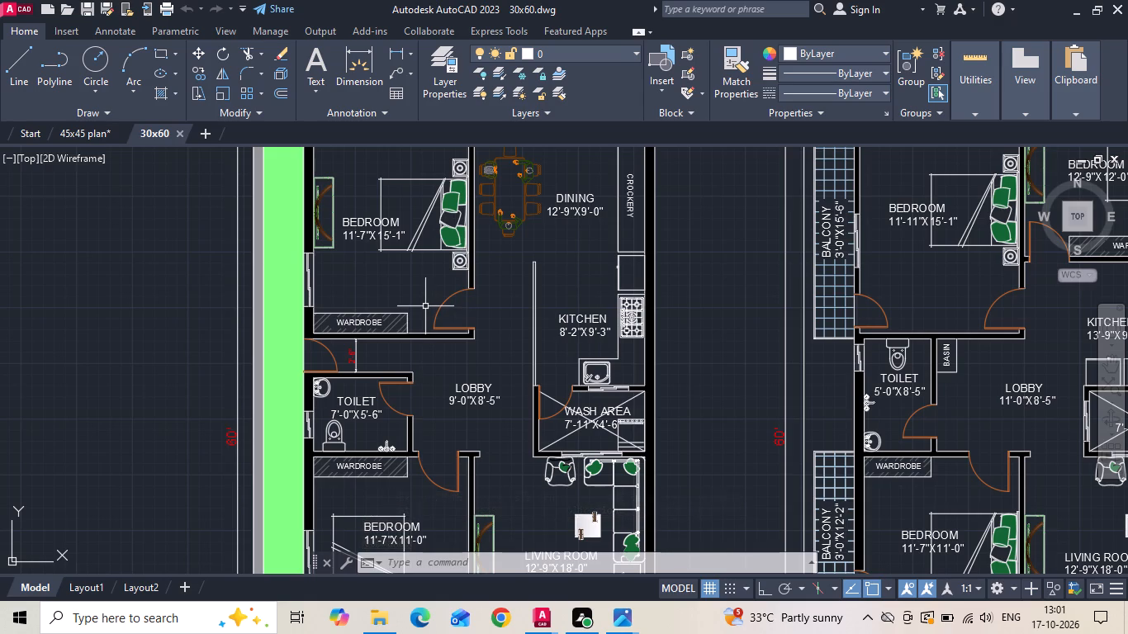
# Copy the ground floor living room's two L-shaped sofas, two armchairs, two coffee tables and TV unit from the 30x60 drawing.
pyautogui.scroll(-2, 425, 306)
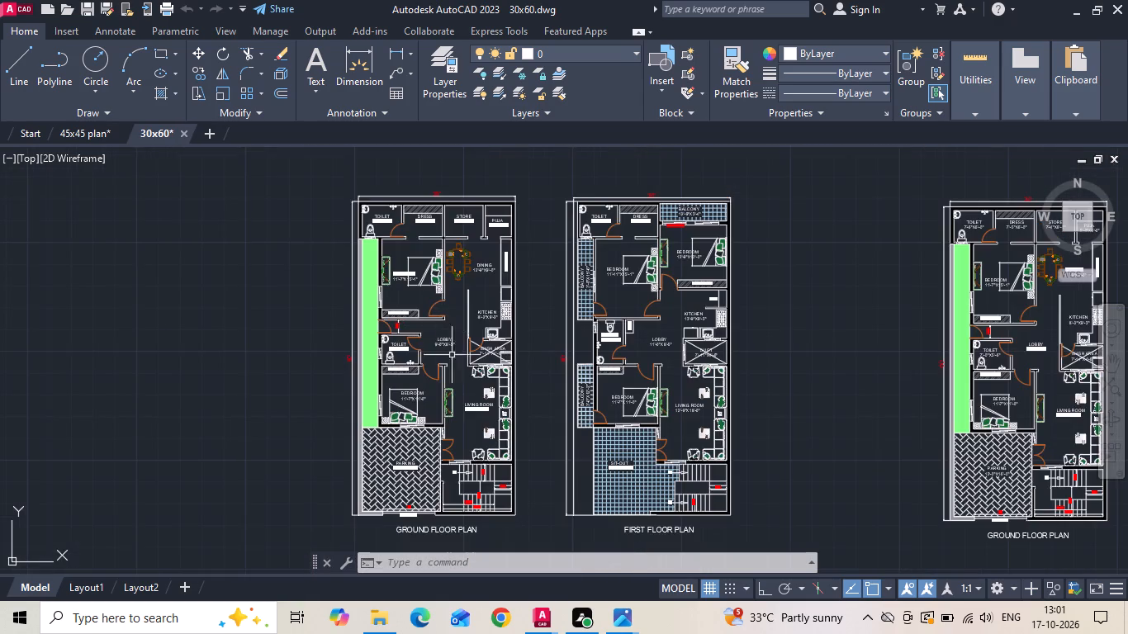
pyautogui.scroll(2, 494, 435)
pyautogui.click(510, 279)
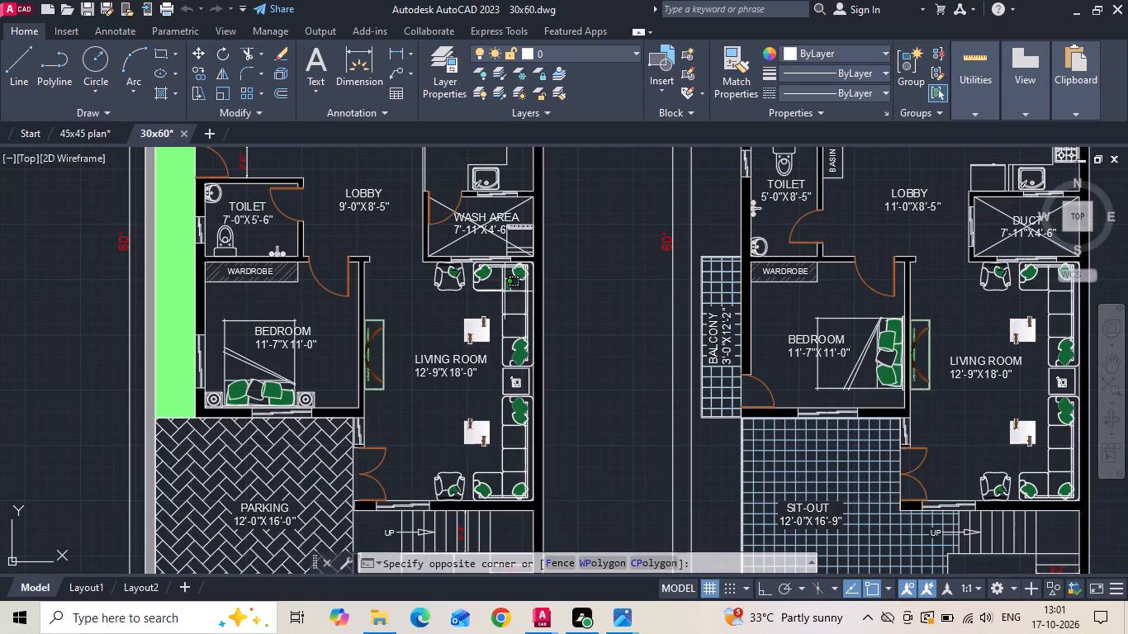
pyautogui.click(442, 333)
pyautogui.click(489, 428)
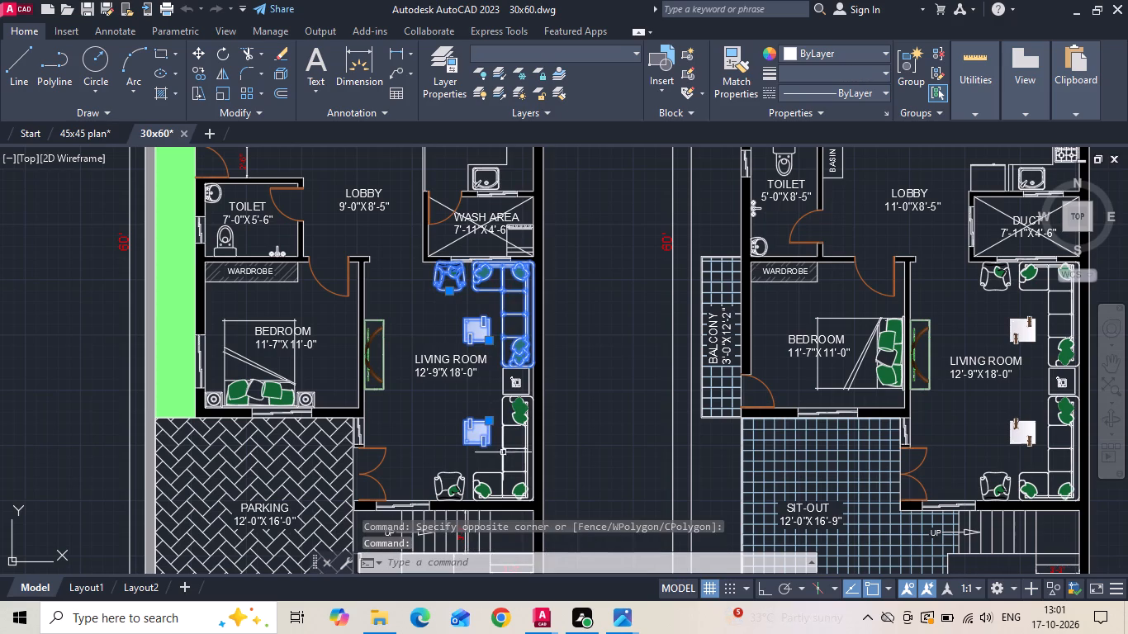
pyautogui.click(505, 458)
pyautogui.click(407, 478)
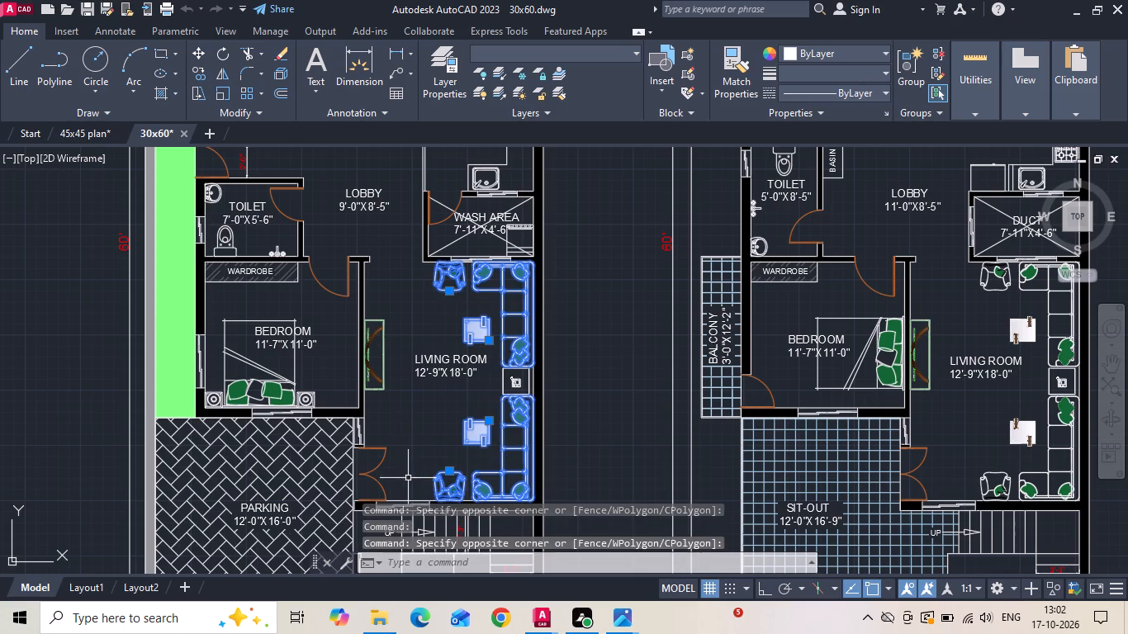
pyautogui.click(385, 361)
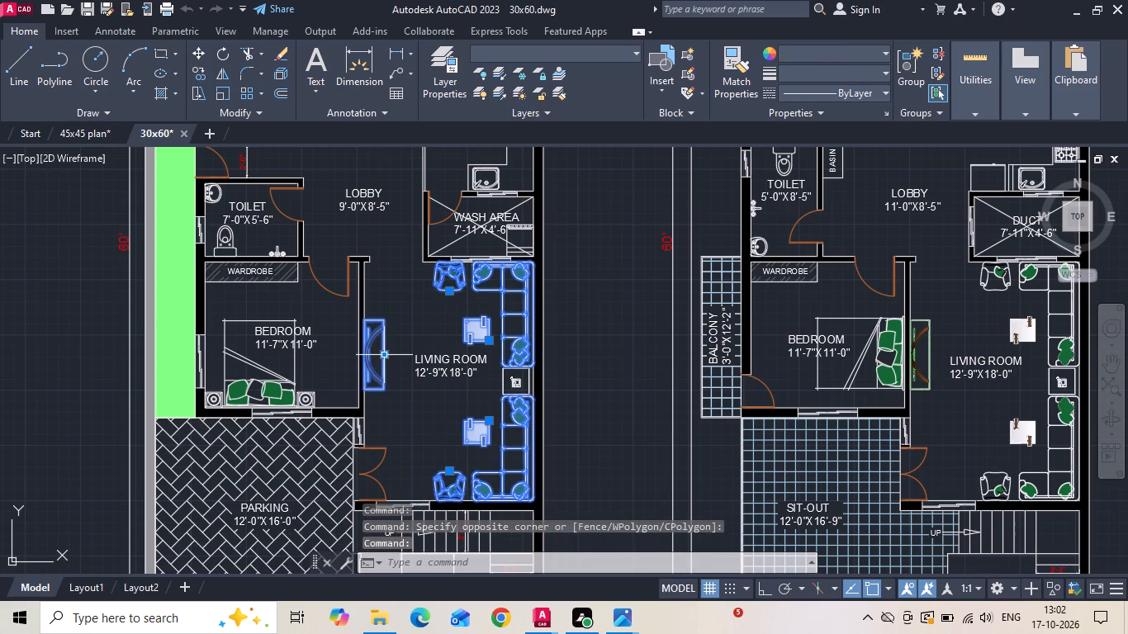
pyautogui.hotkey('ctrl', 'c')
# Paste the copied sofas, armchairs, coffee tables and TV unit into the ground floor living room of the 45x45 plan.
pyautogui.click(89, 137)
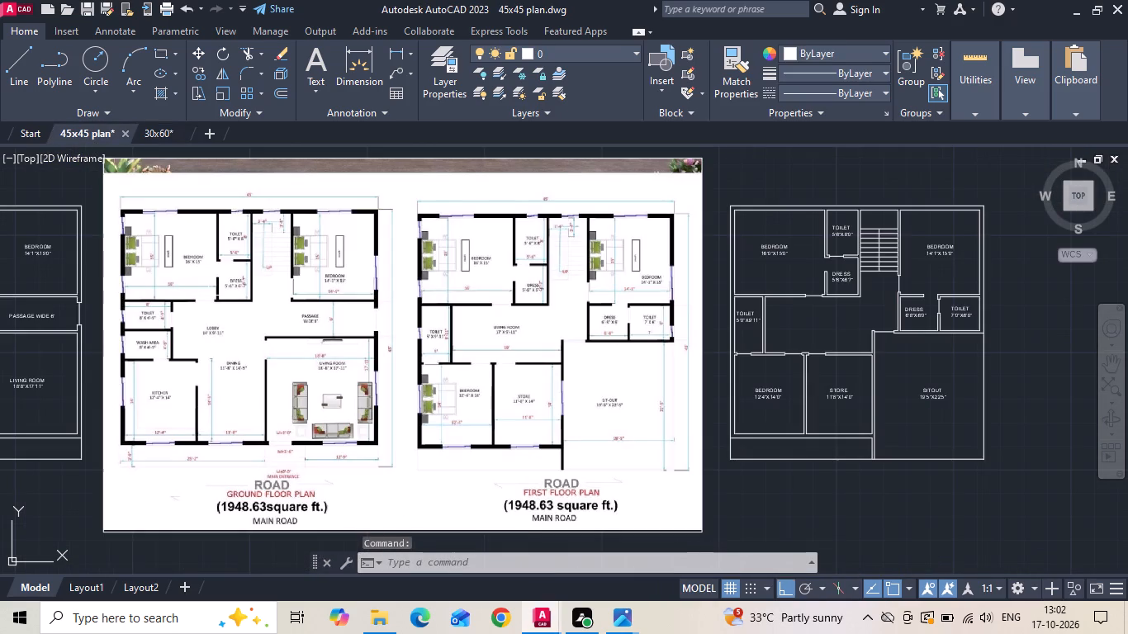
pyautogui.hotkey('ctrl', 'v')
pyautogui.moveTo(172, 377); pyautogui.dragTo(409, 335, button='middle')
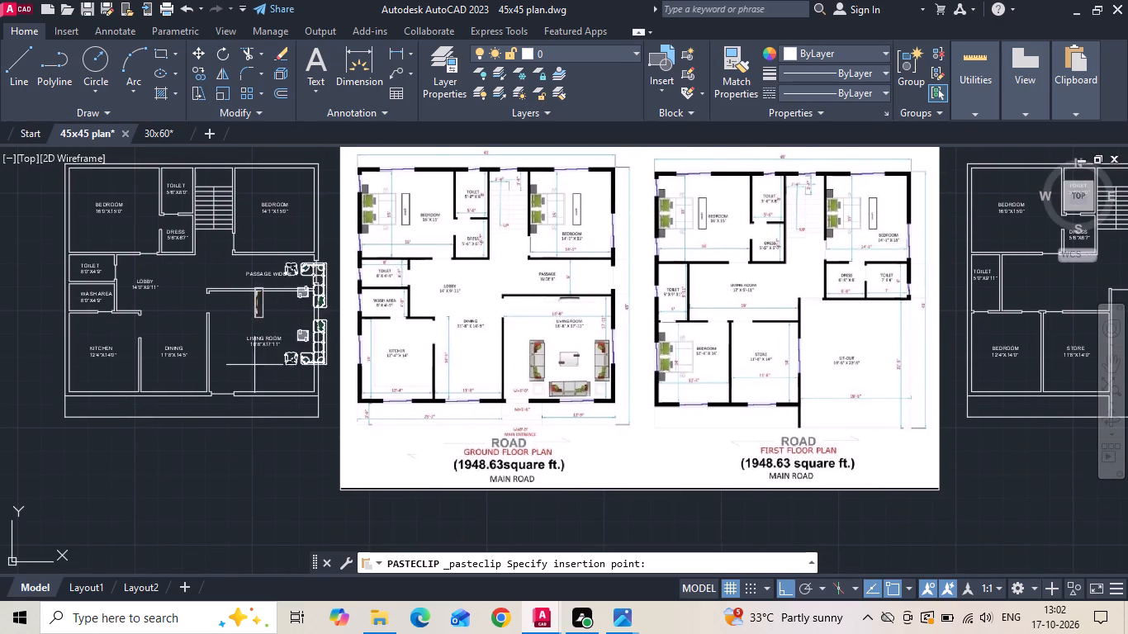
pyautogui.scroll(2, 254, 365)
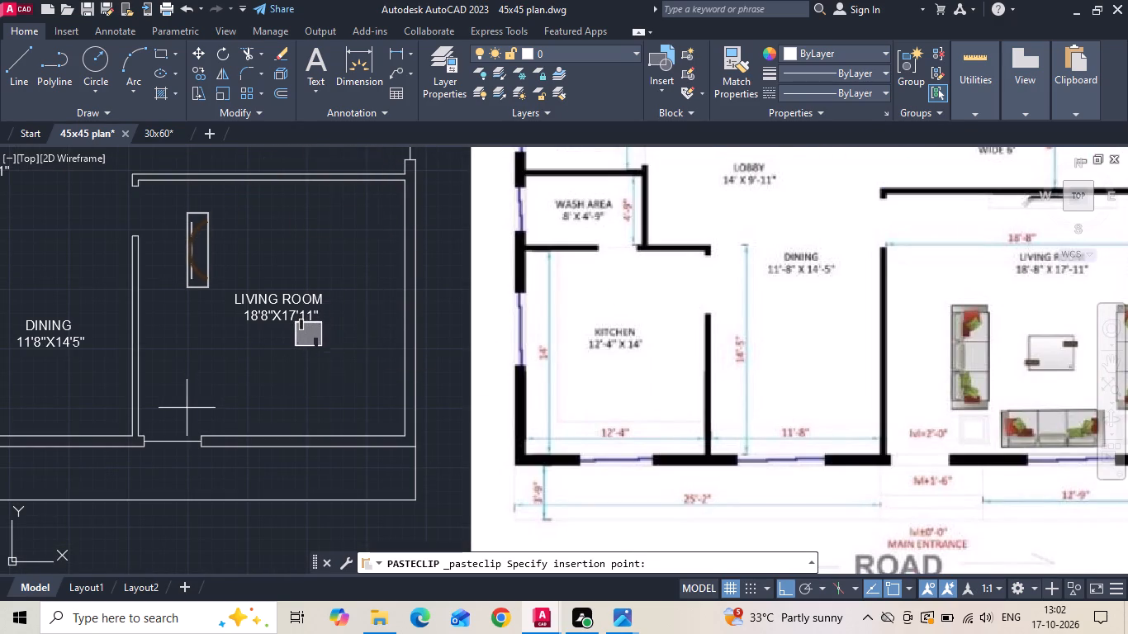
pyautogui.click(187, 408)
pyautogui.press('Escape')
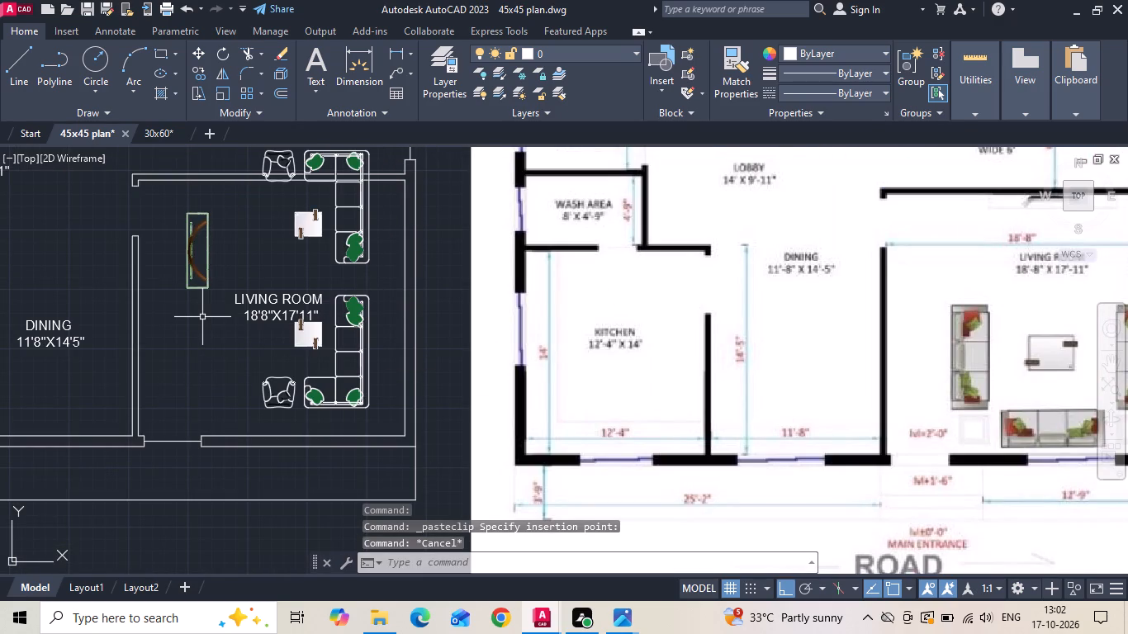
# Rotate the two L-shaped sofas, two armchairs and two coffee tables 90° clockwise, leaving out the TV unit.
pyautogui.moveTo(206, 330); pyautogui.dragTo(225, 381, button='middle')
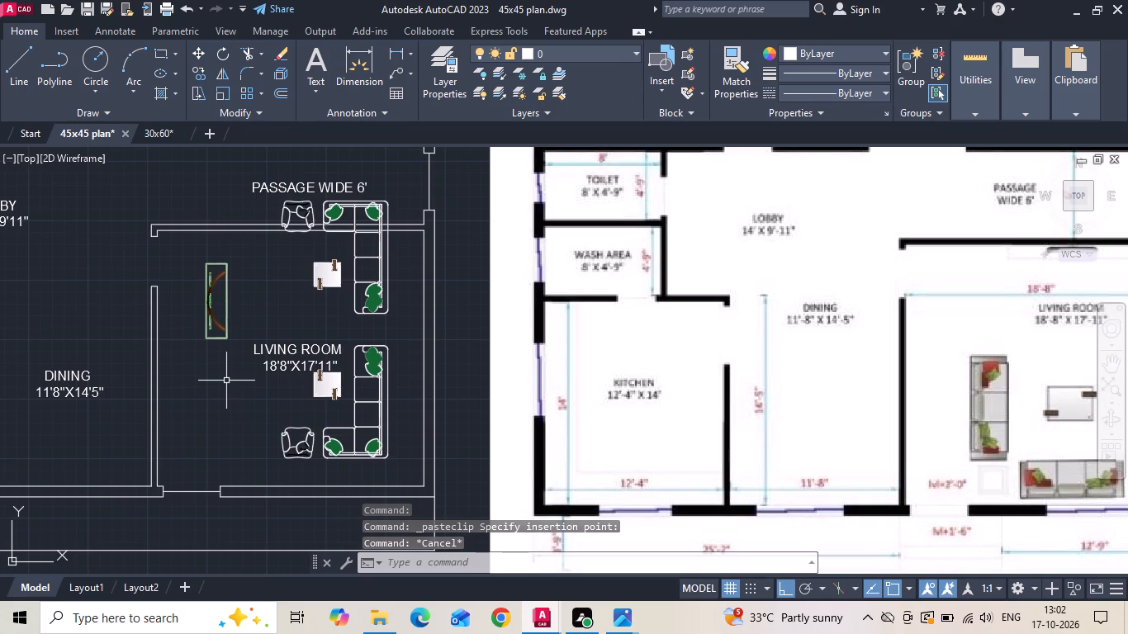
pyautogui.scroll(-1, 226, 374)
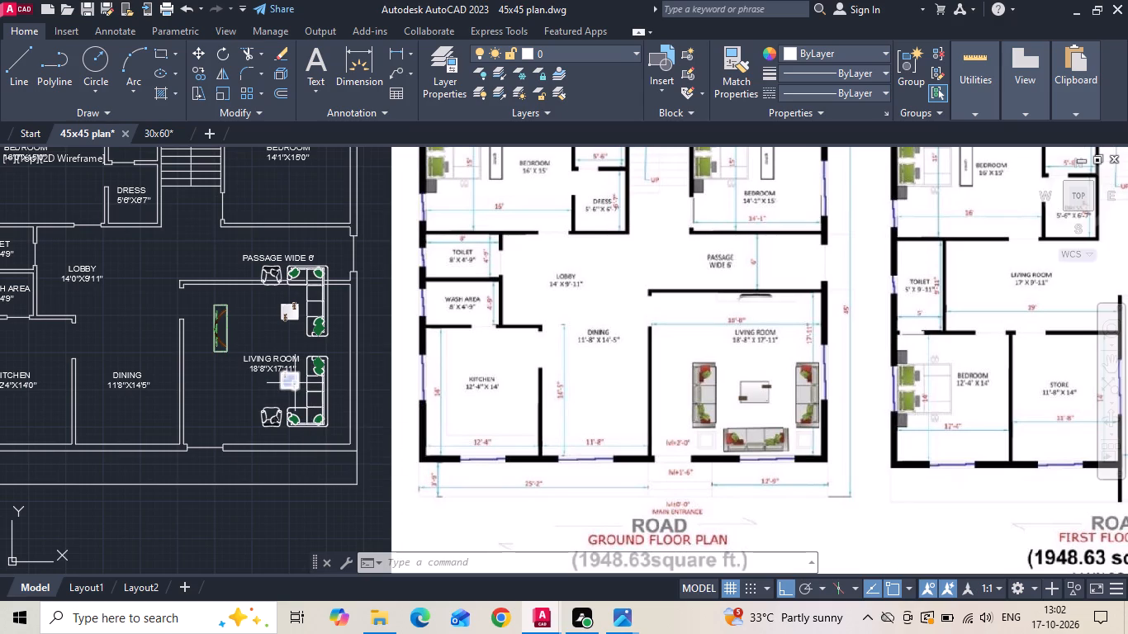
pyautogui.scroll(-1, 557, 408)
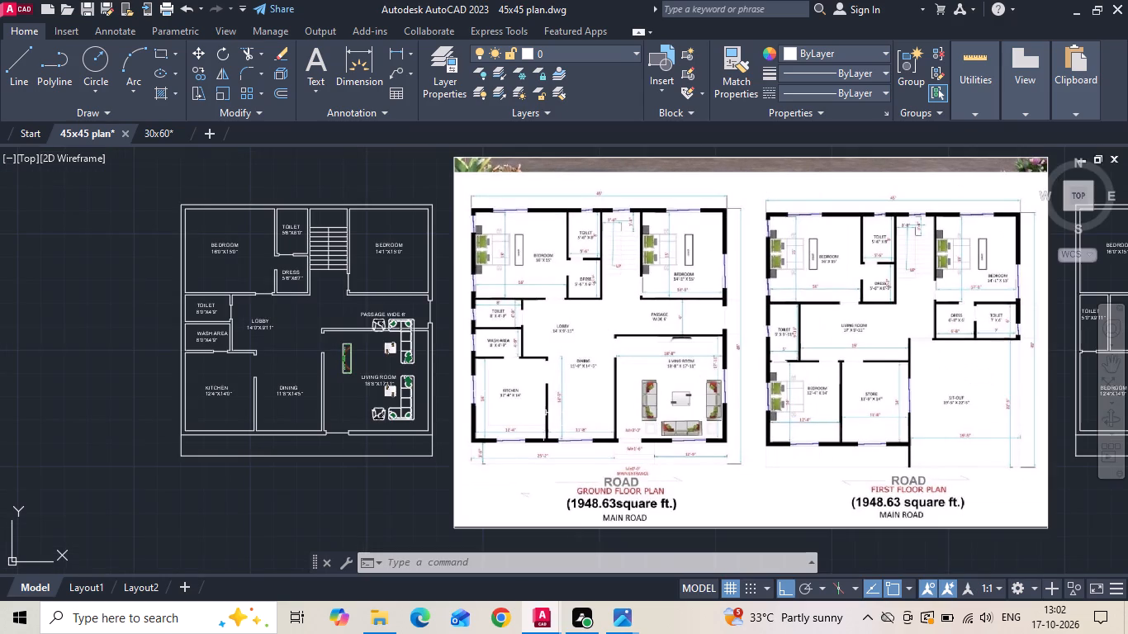
pyautogui.scroll(1, 255, 334)
pyautogui.moveTo(254, 340); pyautogui.dragTo(254, 368, button='middle')
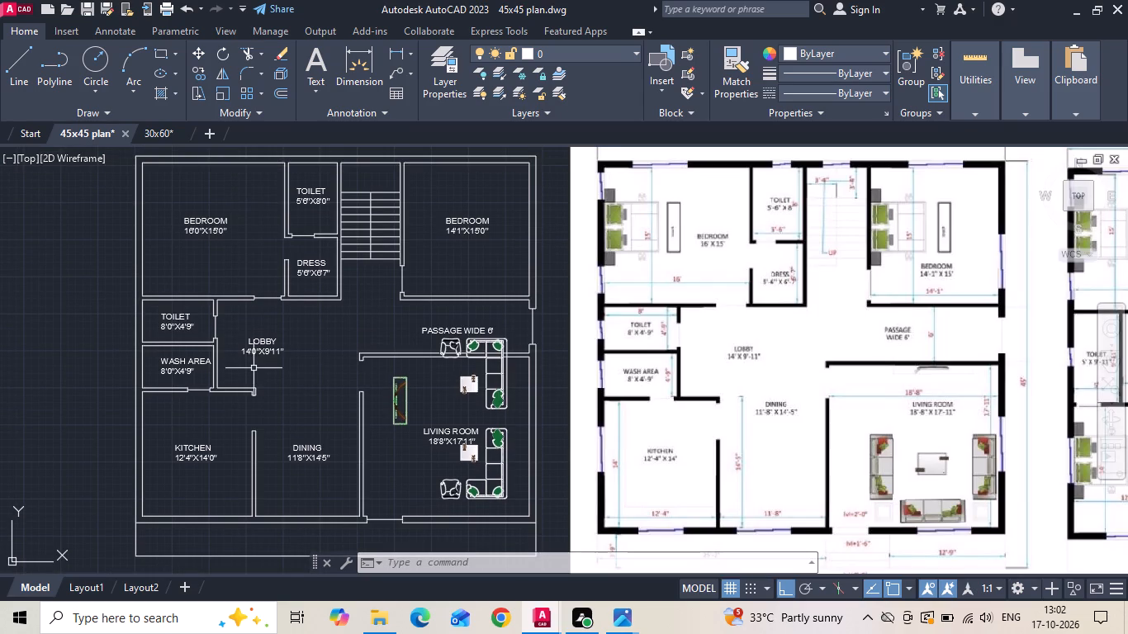
pyautogui.scroll(-1, 246, 343)
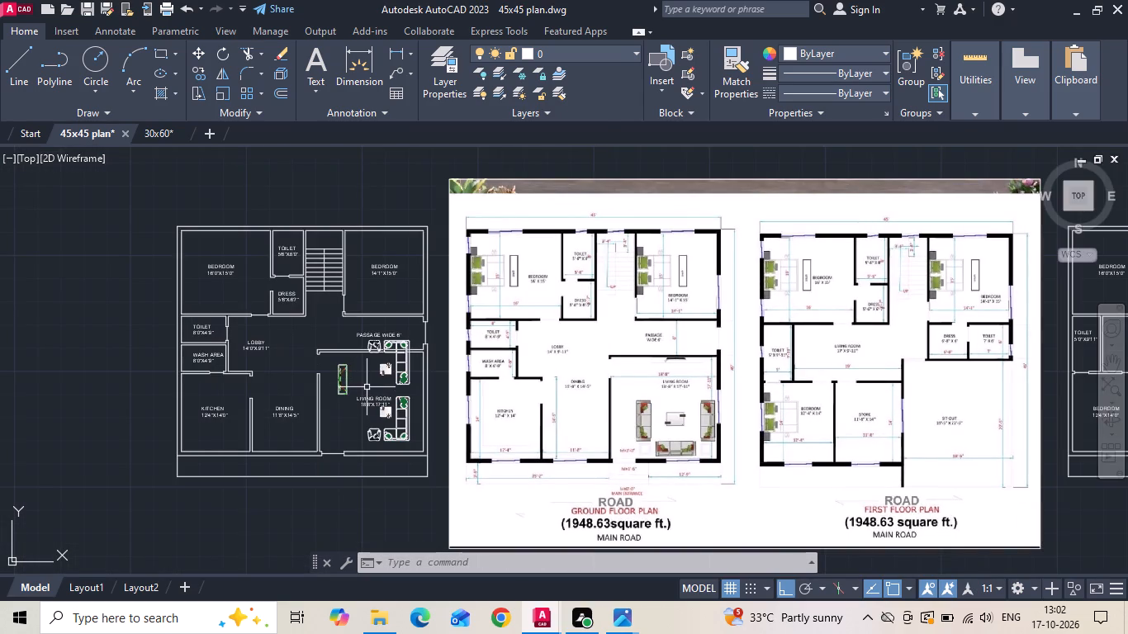
pyautogui.scroll(2, 374, 397)
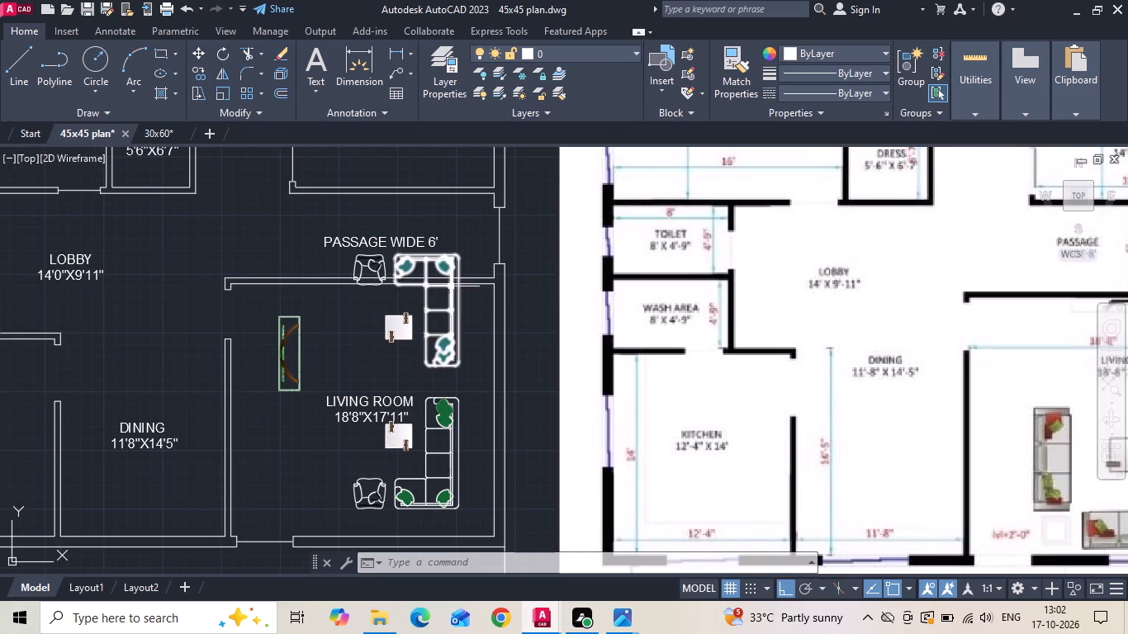
pyautogui.moveTo(472, 318); pyautogui.dragTo(458, 328)
pyautogui.click(393, 346)
pyautogui.click(376, 266)
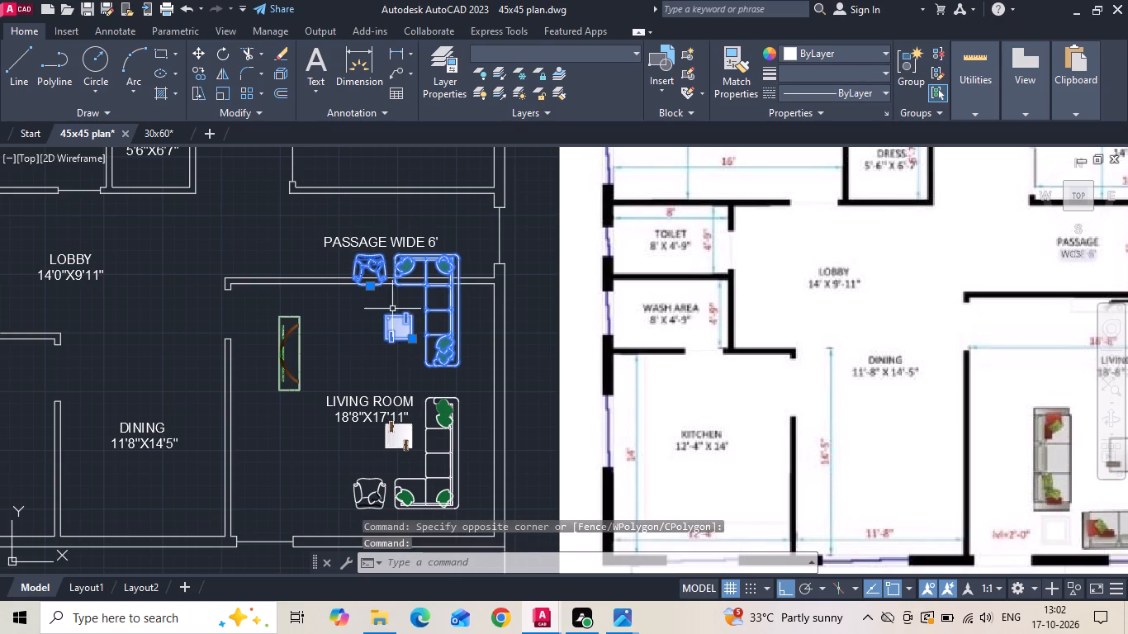
pyautogui.moveTo(450, 410); pyautogui.dragTo(442, 339, button='middle')
pyautogui.scroll(1, 457, 370)
pyautogui.moveTo(458, 354); pyautogui.dragTo(449, 375)
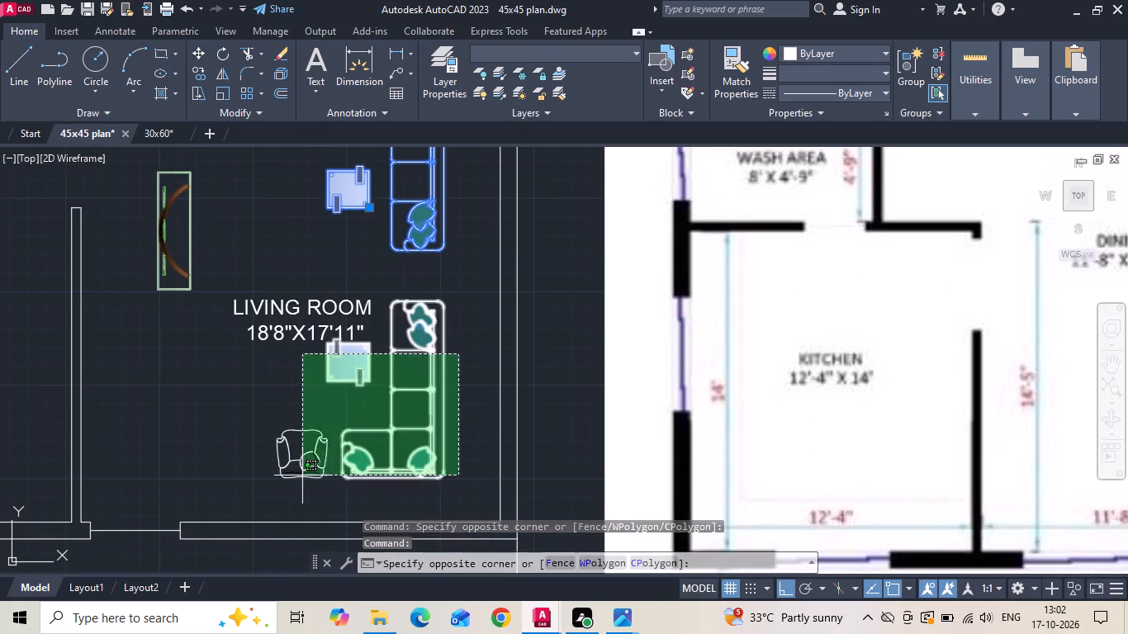
pyautogui.click(285, 488)
pyautogui.scroll(-1, 353, 281)
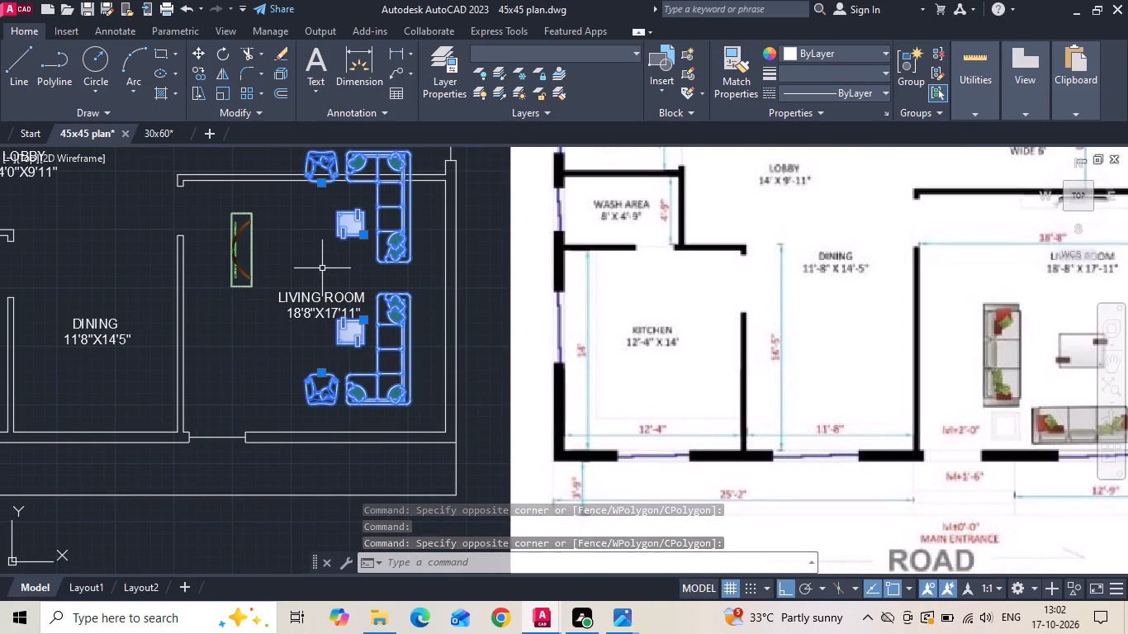
pyautogui.rightClick(322, 267)
pyautogui.click(352, 375)
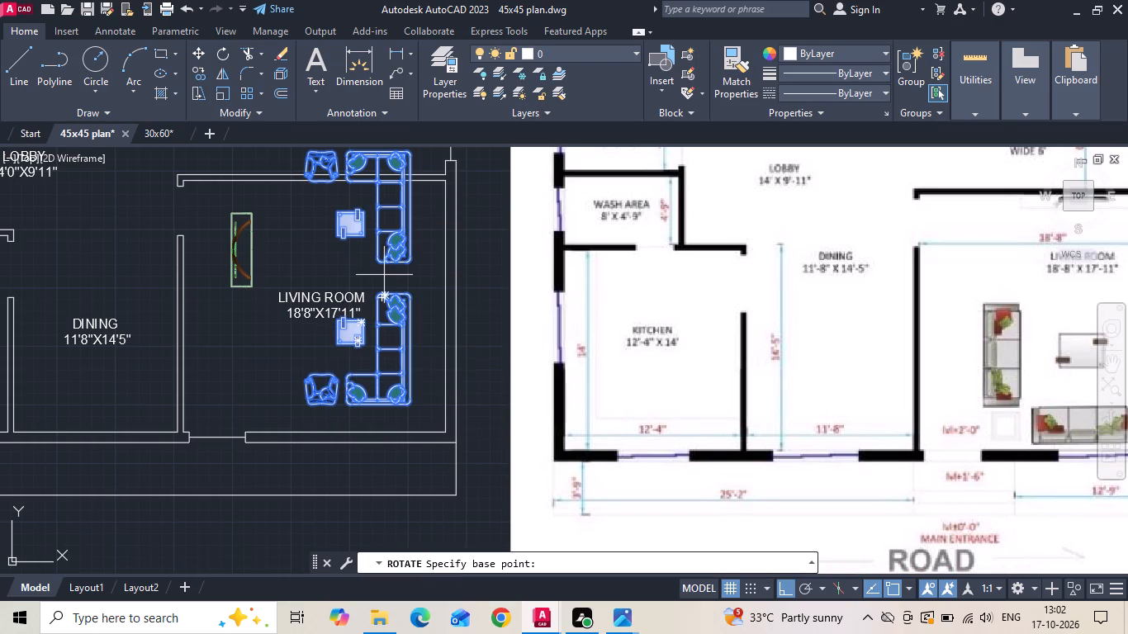
pyautogui.click(384, 274)
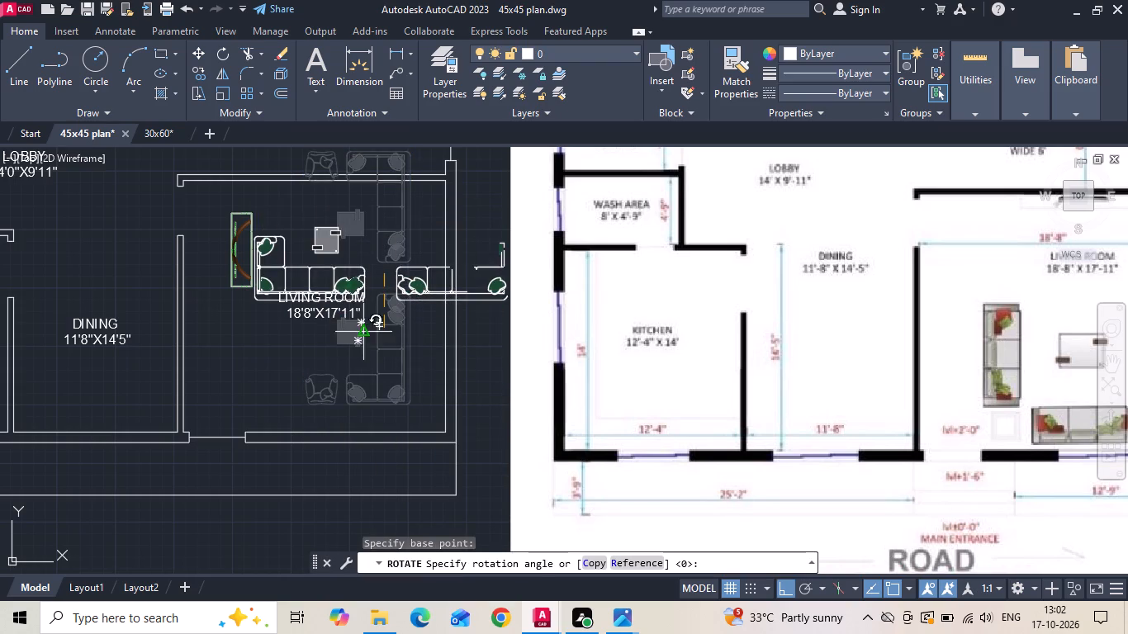
pyautogui.moveTo(380, 409); pyautogui.dragTo(377, 345, button='middle')
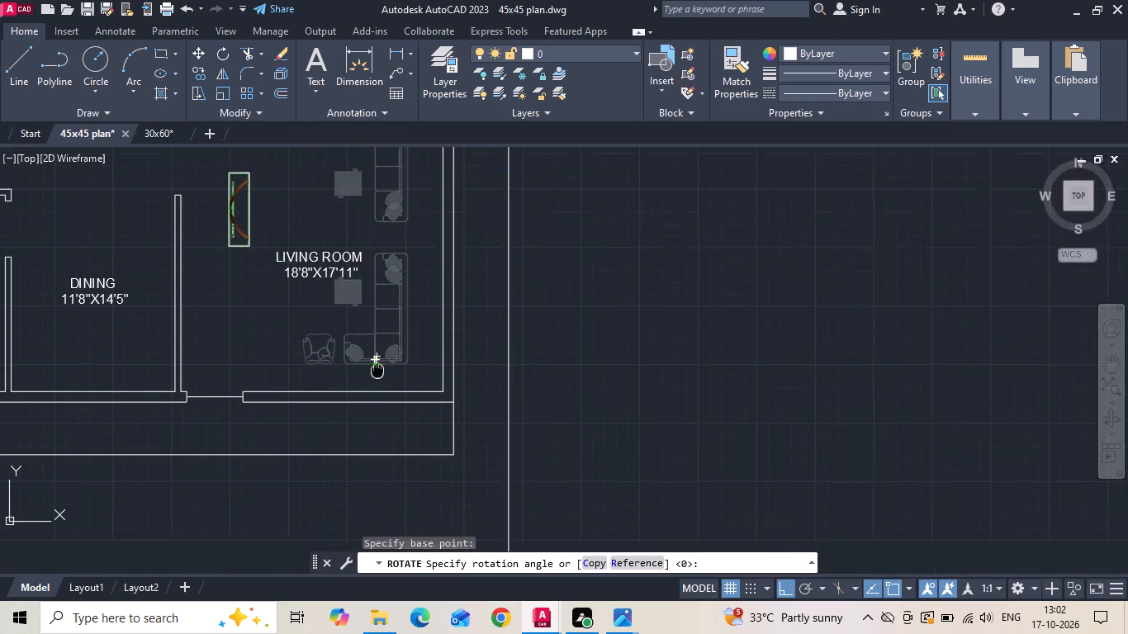
pyautogui.moveTo(377, 345); pyautogui.dragTo(379, 334, button='middle')
pyautogui.click(407, 494)
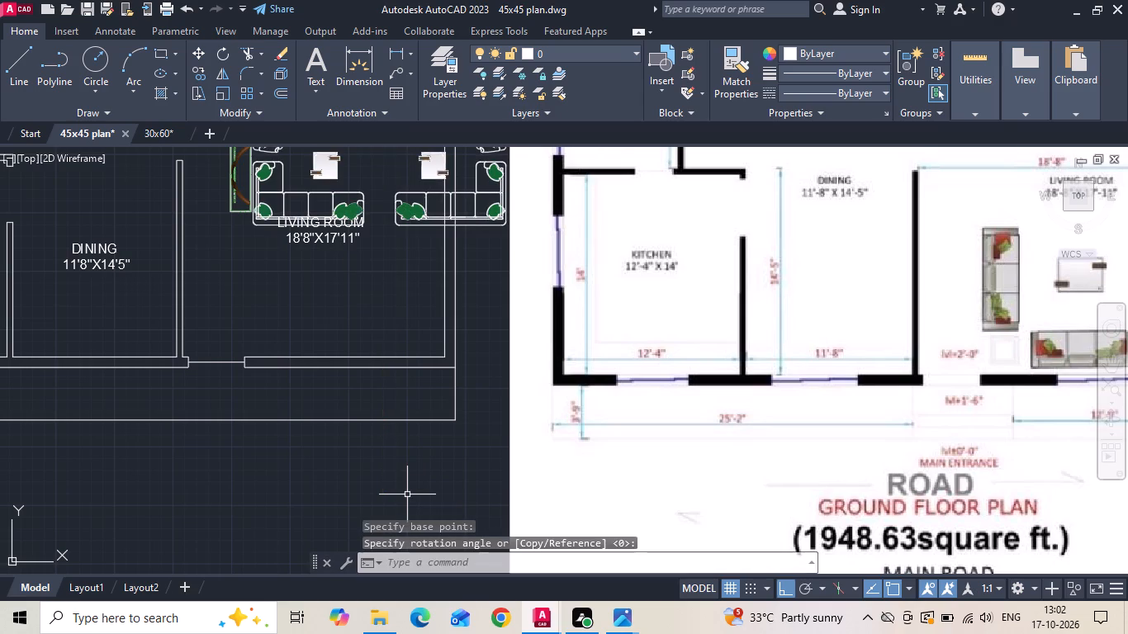
# Move both sofa sets with their armchairs and coffee tables about 4'-4" horizontally toward the dining room, inside the living room's outer wall.
pyautogui.scroll(-2, 407, 494)
pyautogui.scroll(2, 289, 294)
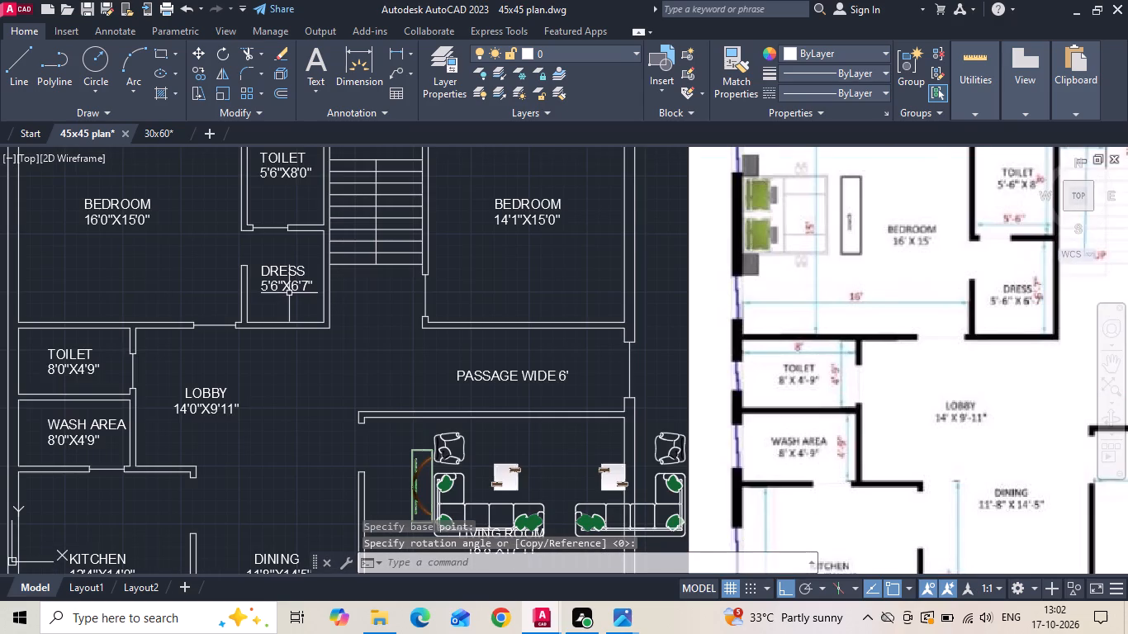
pyautogui.moveTo(386, 390); pyautogui.dragTo(353, 247, button='middle')
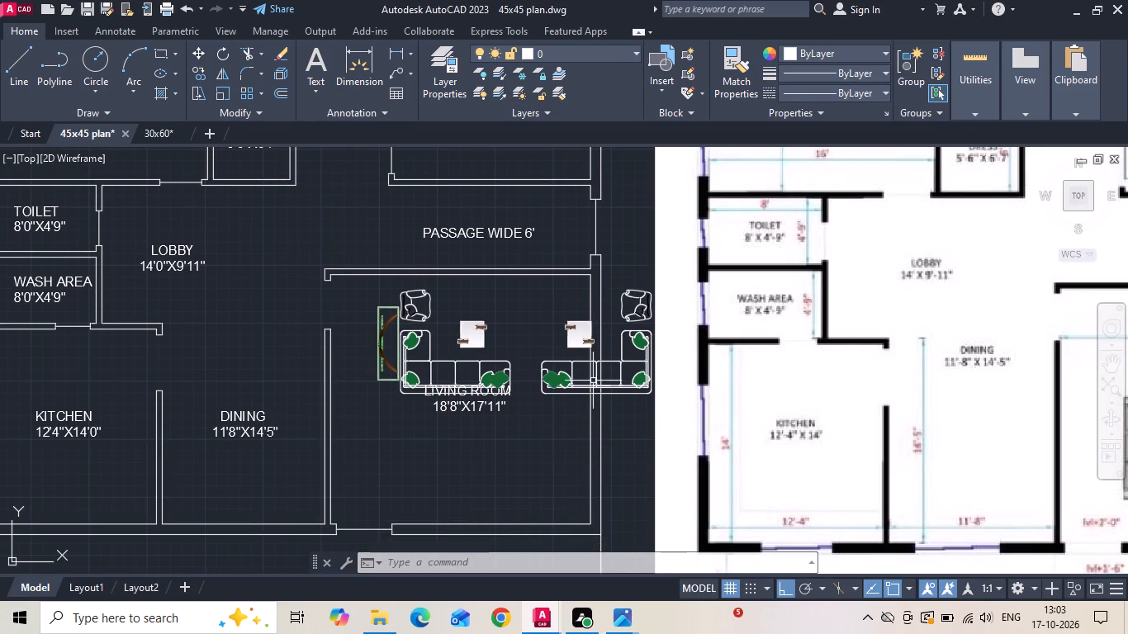
pyautogui.moveTo(576, 354); pyautogui.dragTo(557, 307, button='middle')
pyautogui.scroll(2, 554, 286)
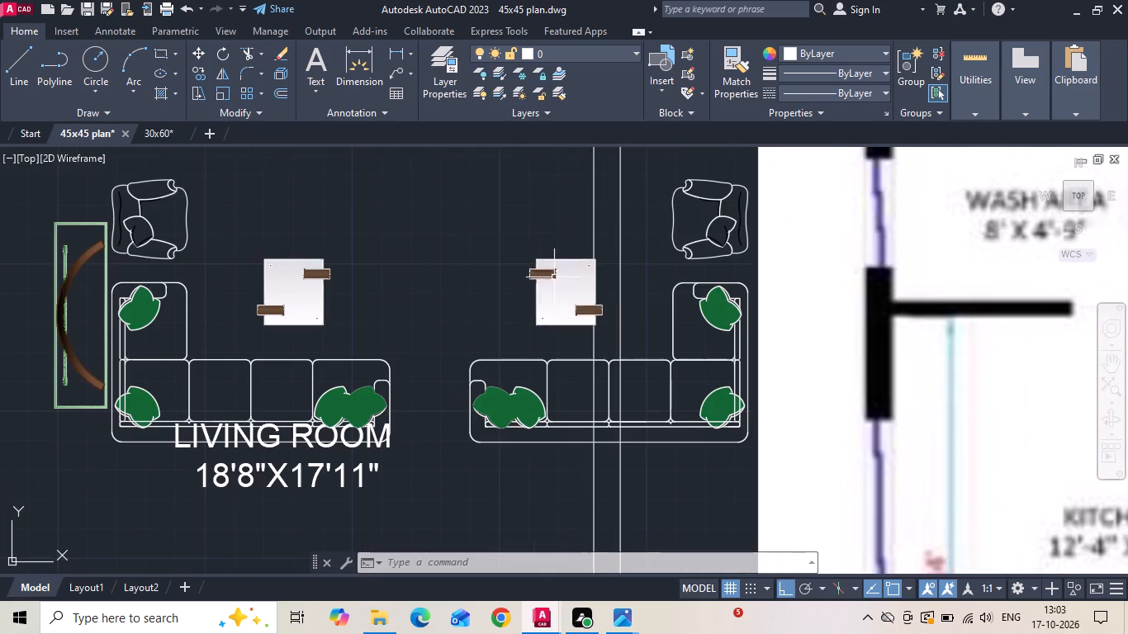
pyautogui.moveTo(547, 227); pyautogui.dragTo(534, 259)
pyautogui.click(256, 365)
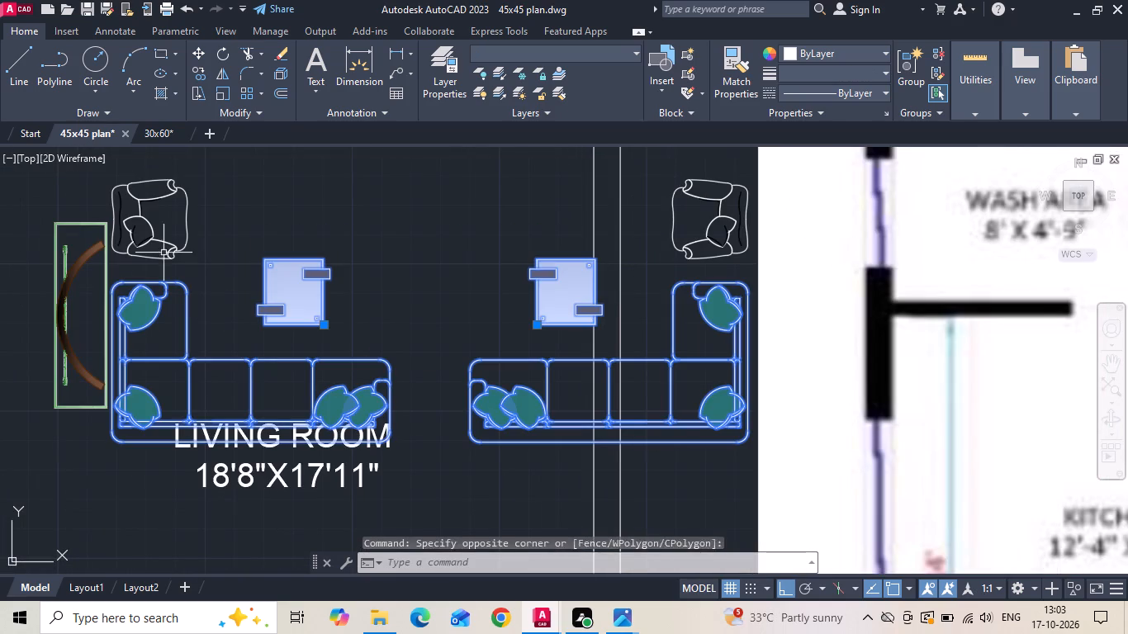
pyautogui.click(160, 239)
pyautogui.click(690, 215)
pyautogui.click(642, 211)
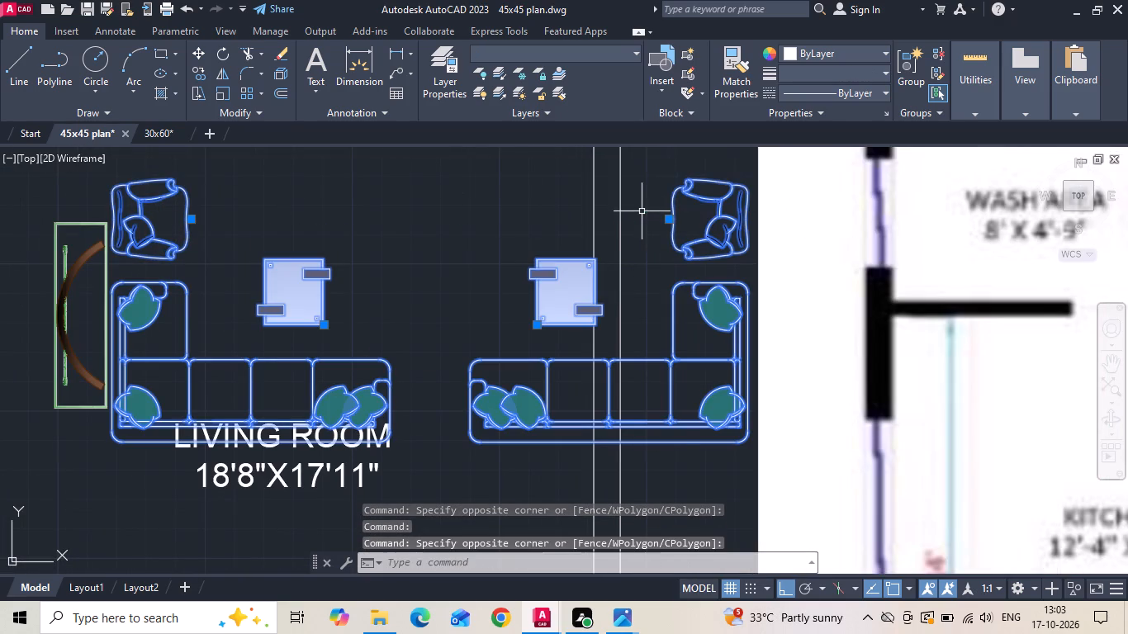
pyautogui.rightClick(391, 224)
pyautogui.click(452, 318)
pyautogui.scroll(-1, 458, 284)
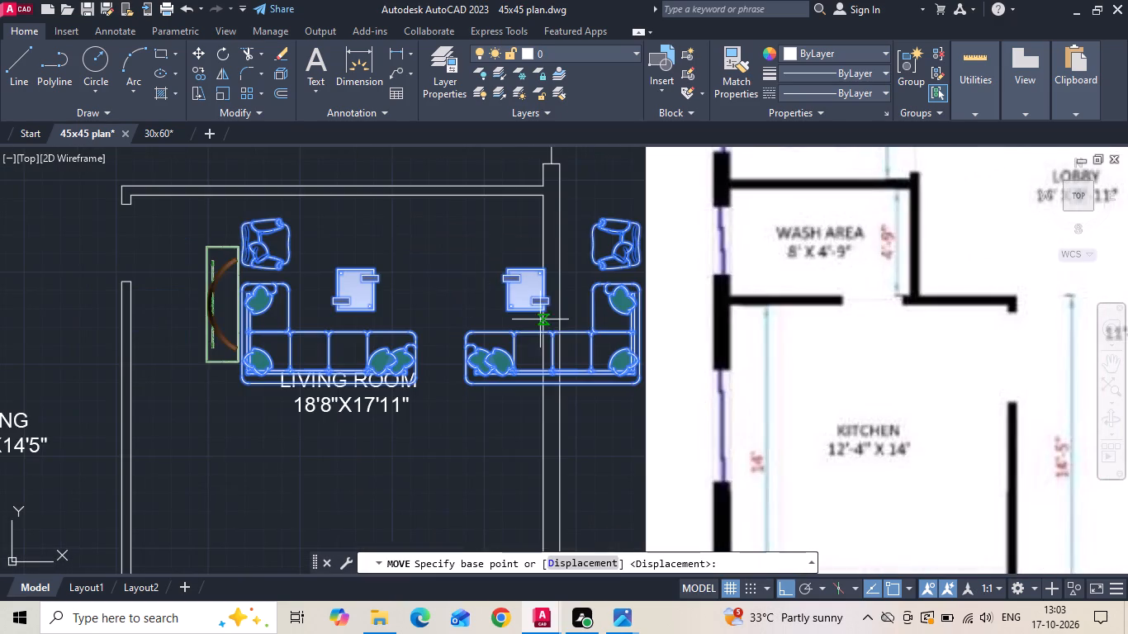
pyautogui.scroll(2, 650, 386)
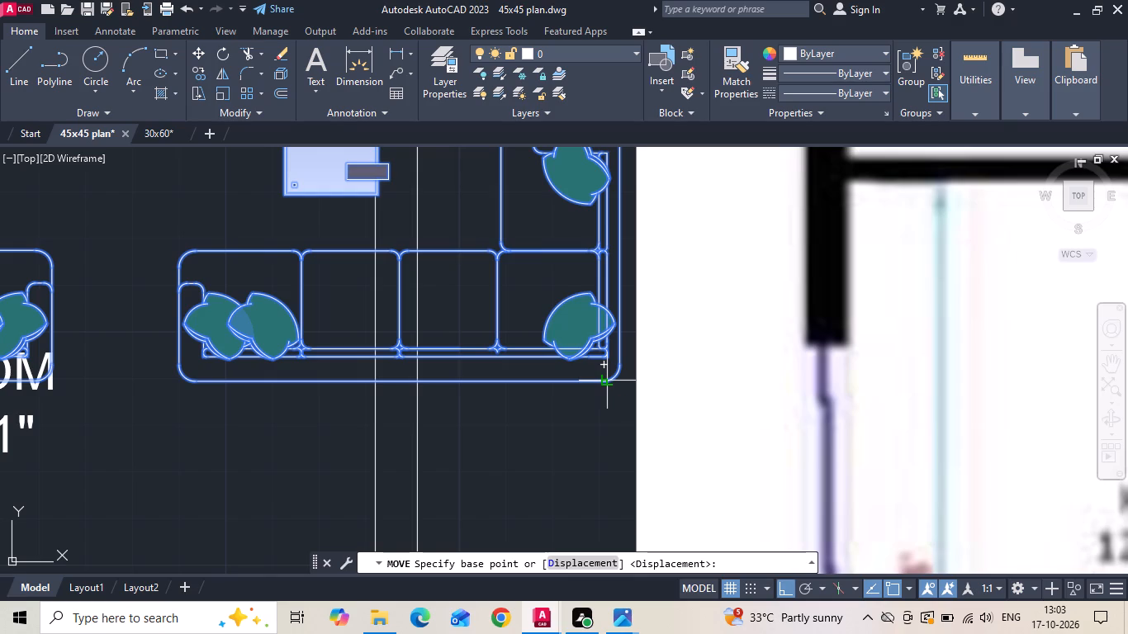
pyautogui.scroll(-2, 578, 338)
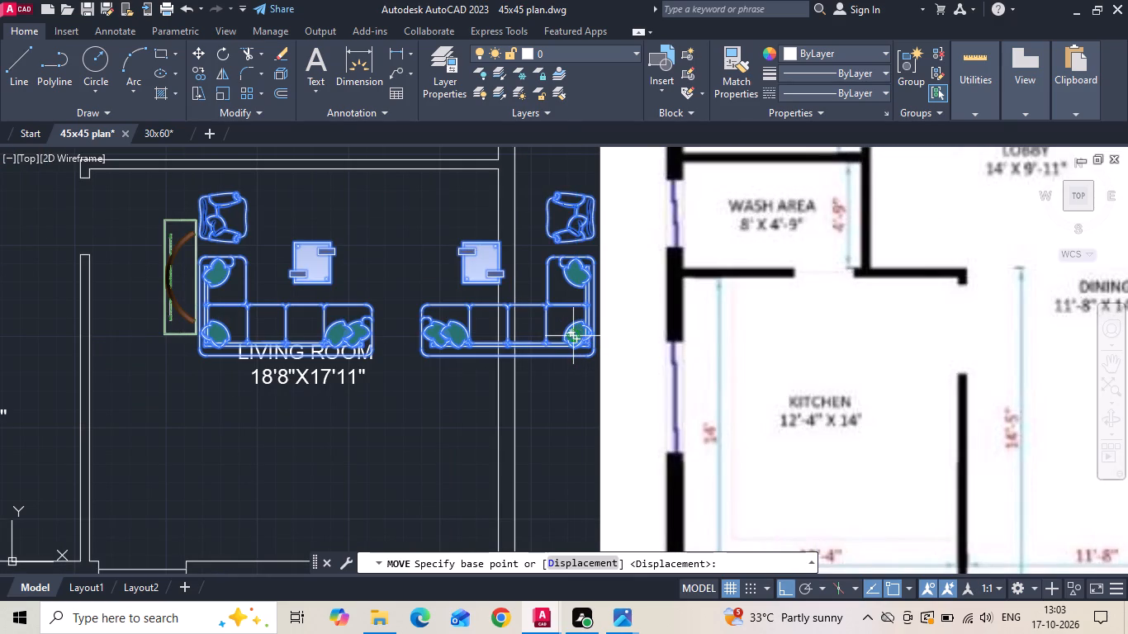
pyautogui.moveTo(475, 368); pyautogui.dragTo(491, 247, button='middle')
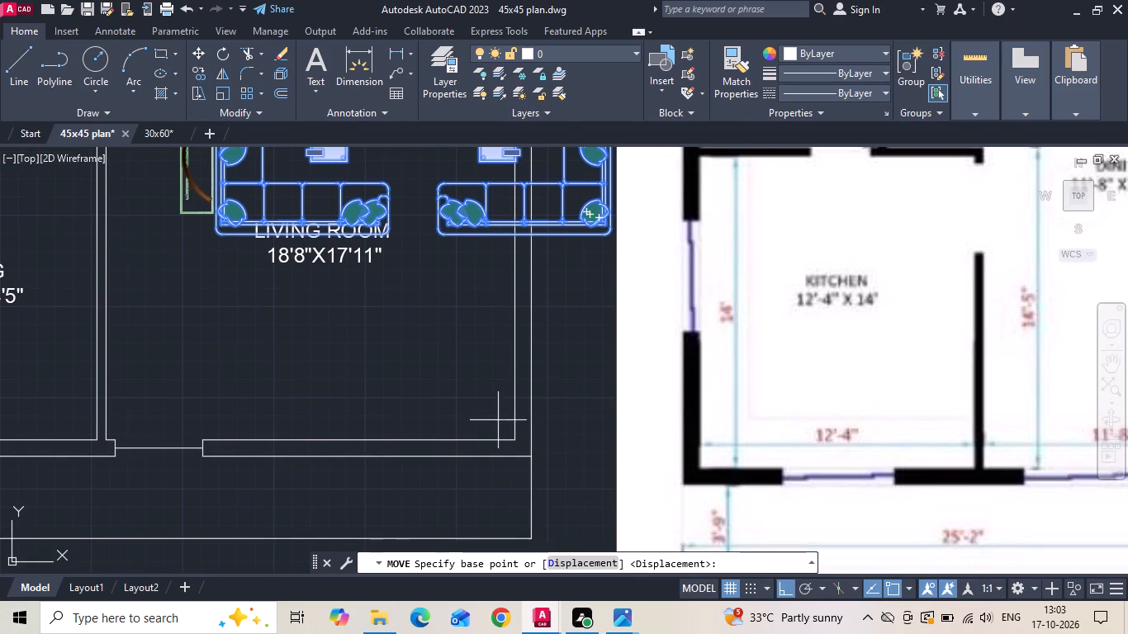
pyautogui.click(495, 427)
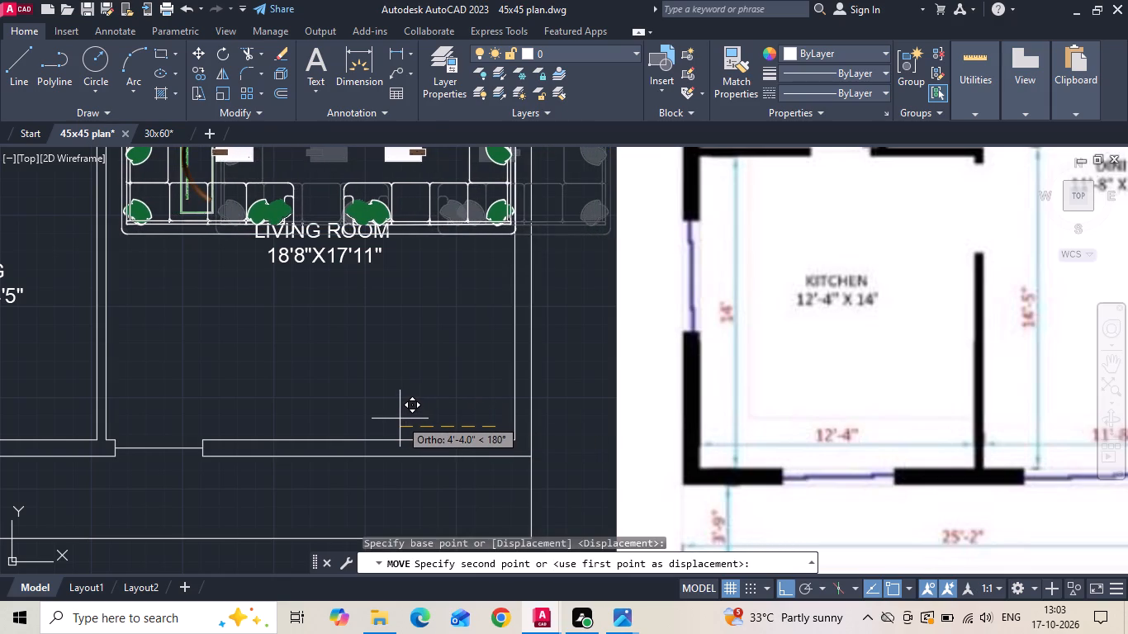
pyautogui.click(400, 419)
# Move the L-shaped sofa, armchair and coffee table beside the outer wall straight toward the living room's front wall corner.
pyautogui.scroll(-1, 429, 400)
pyautogui.scroll(1, 416, 240)
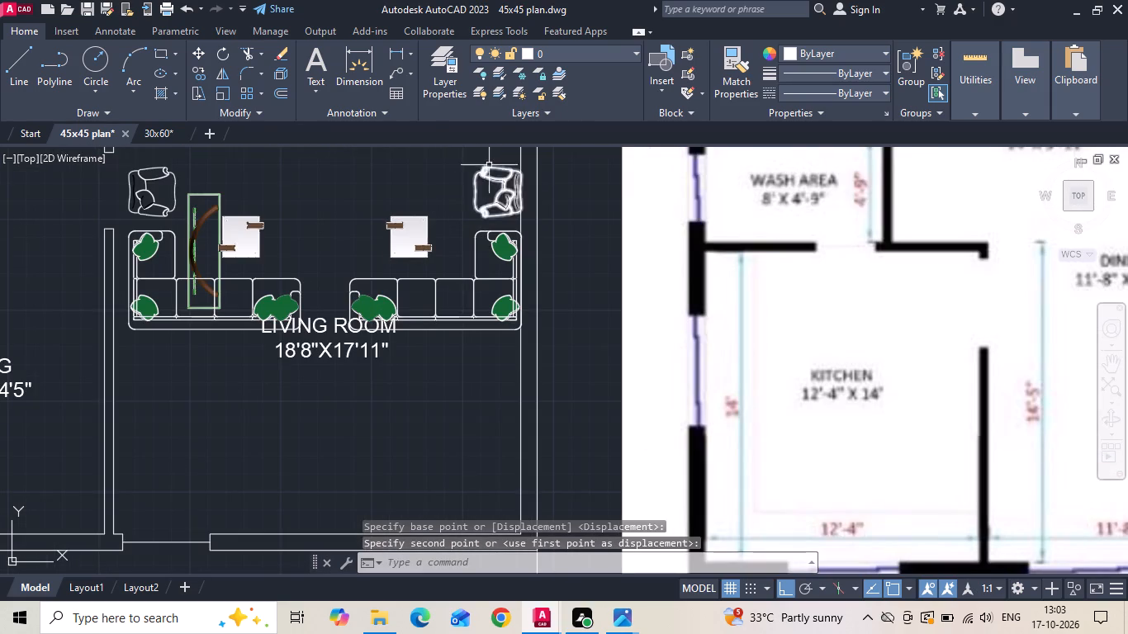
pyautogui.moveTo(490, 154); pyautogui.dragTo(483, 175)
pyautogui.click(408, 335)
pyautogui.rightClick(419, 283)
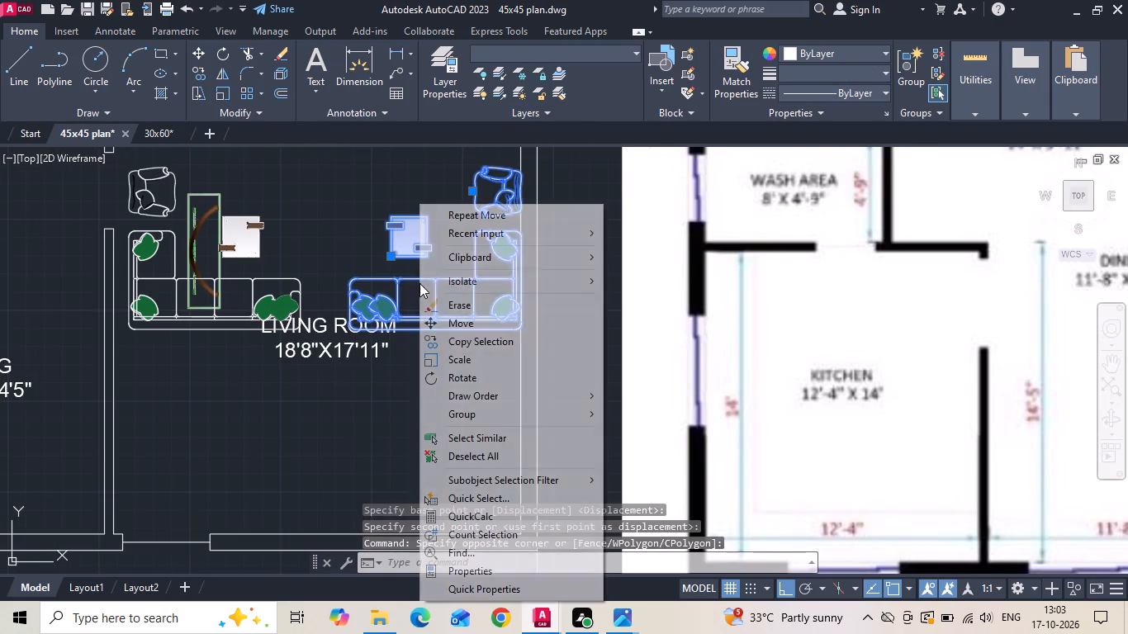
pyautogui.click(438, 319)
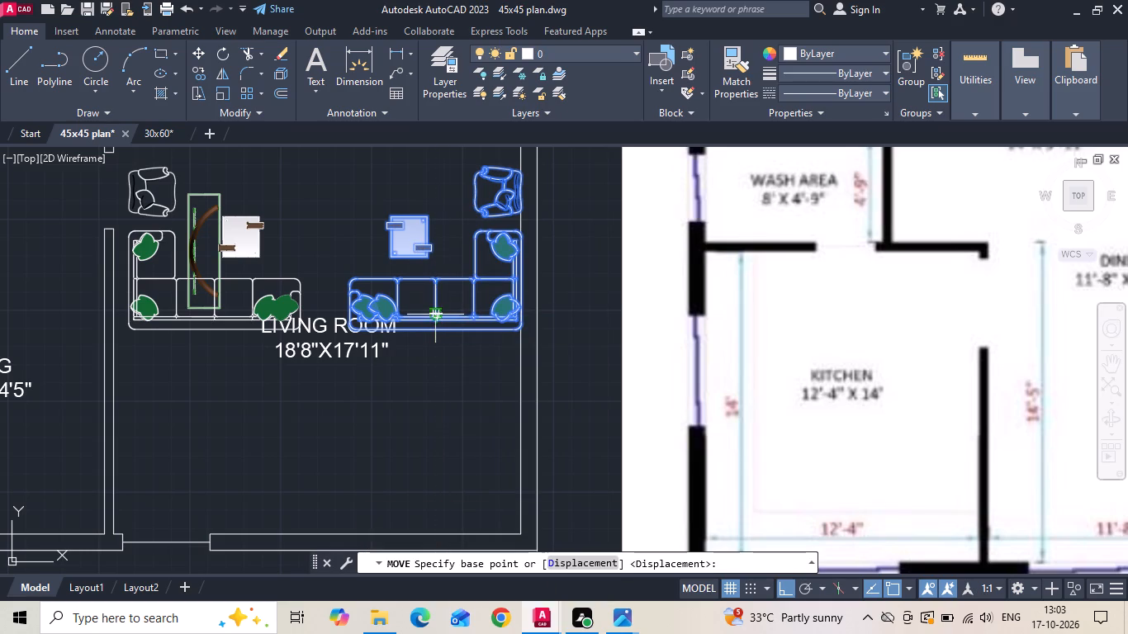
pyautogui.scroll(5, 514, 318)
pyautogui.click(541, 329)
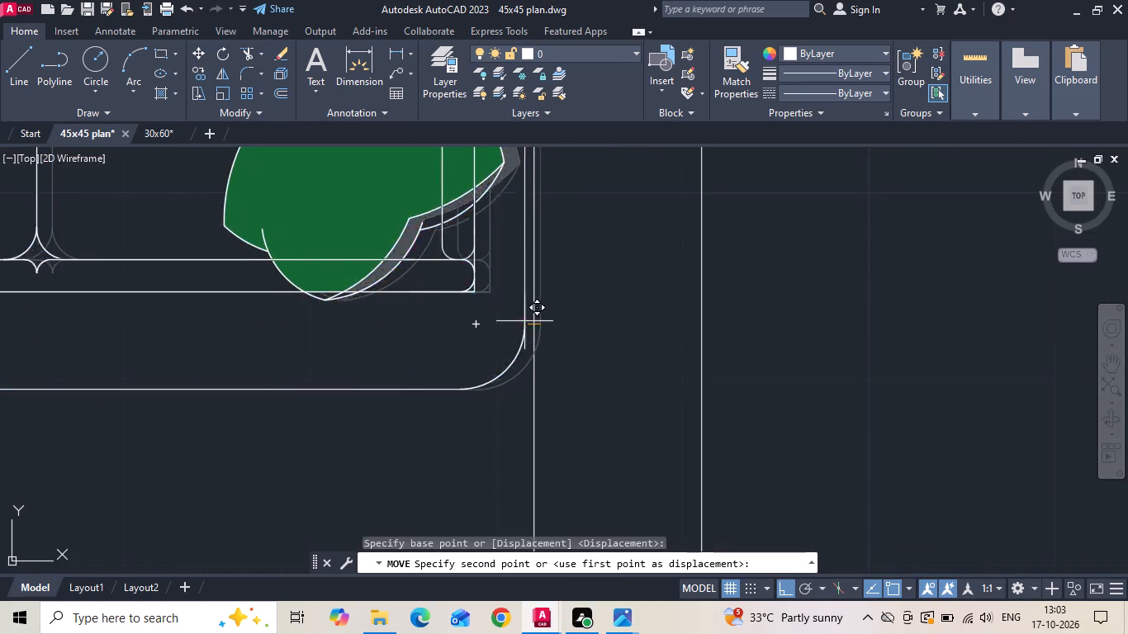
pyautogui.scroll(-2, 478, 310)
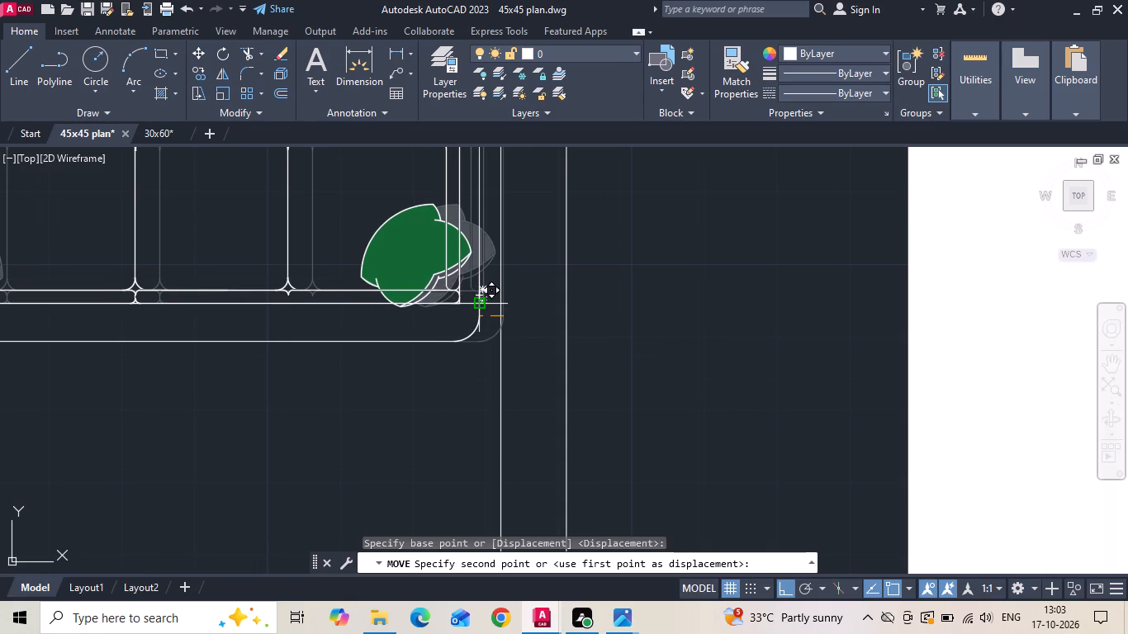
pyautogui.scroll(-1, 476, 307)
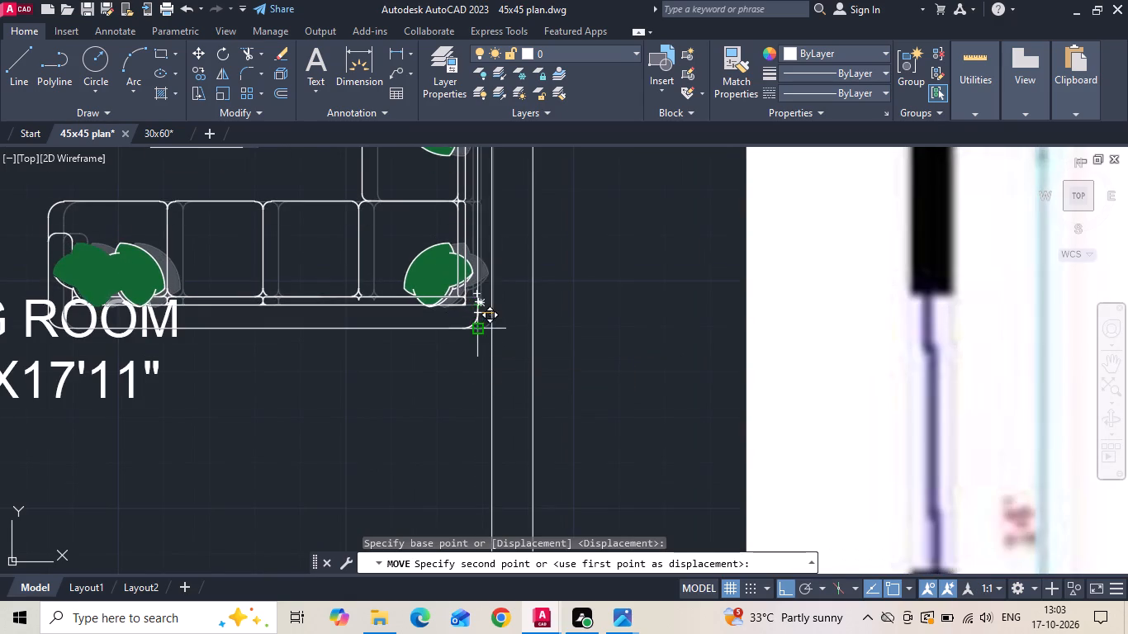
pyautogui.scroll(-2, 473, 324)
pyautogui.moveTo(467, 375); pyautogui.dragTo(462, 300, button='middle')
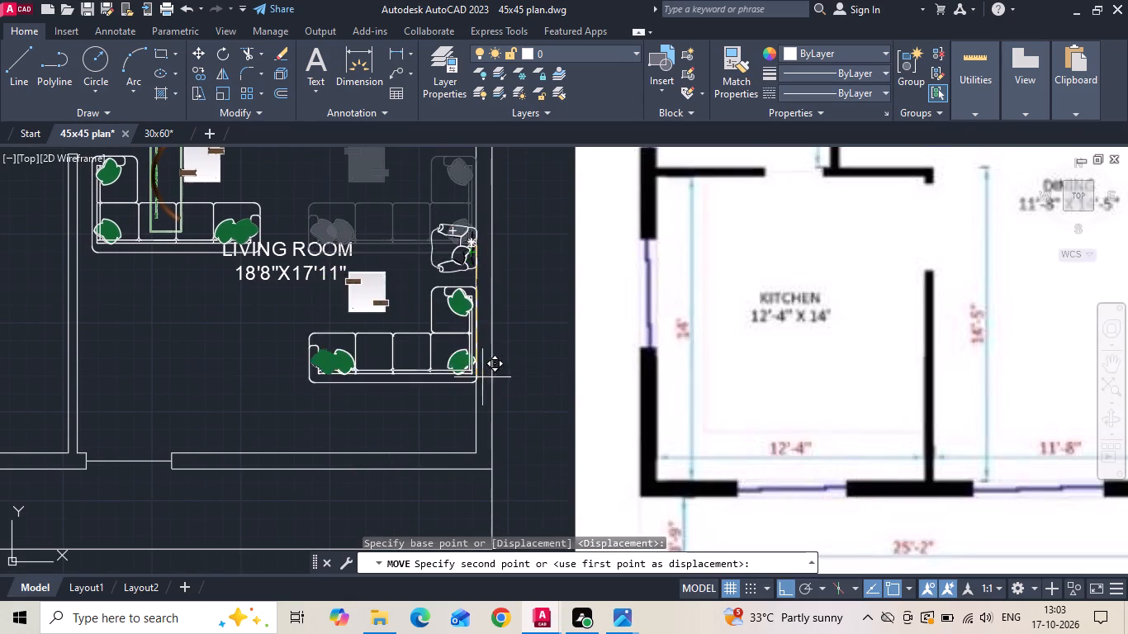
pyautogui.scroll(2, 487, 412)
pyautogui.moveTo(486, 409); pyautogui.dragTo(485, 297, button='middle')
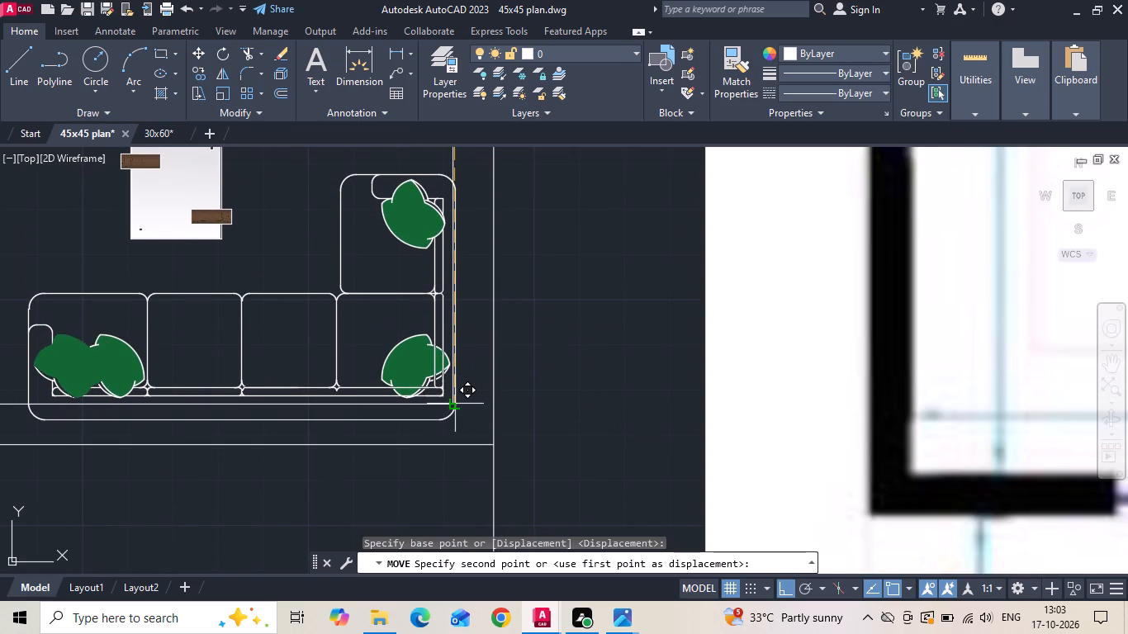
pyautogui.scroll(2, 440, 396)
pyautogui.click(465, 412)
# Move that L-shaped sofa and its coffee table slightly back so the sofa sits flush with the front wall's inner face.
pyautogui.scroll(-3, 406, 326)
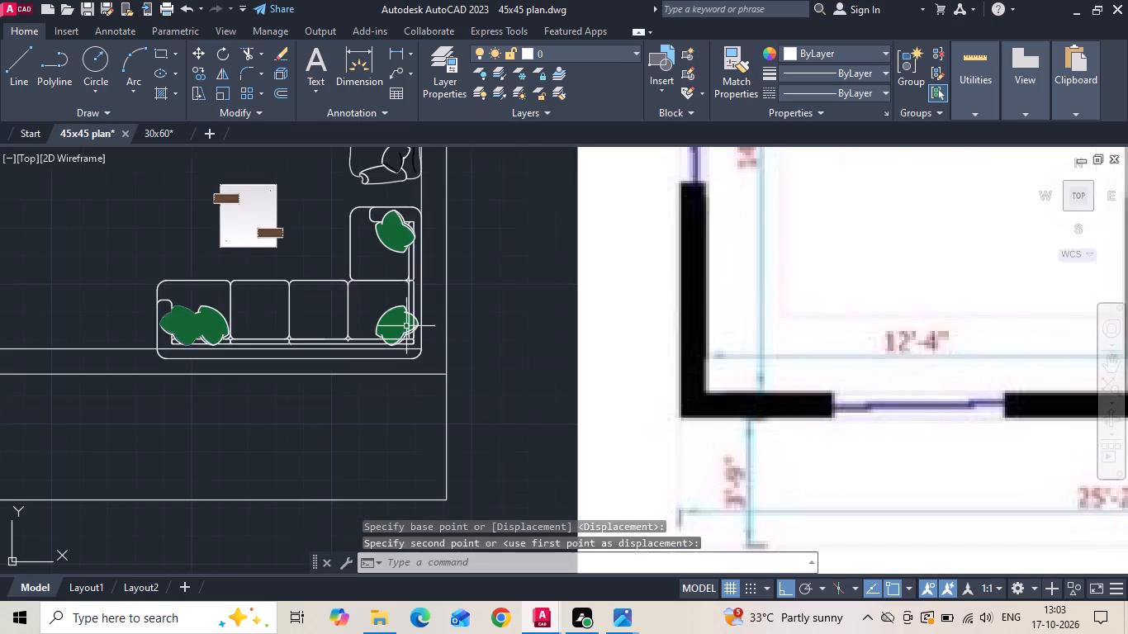
pyautogui.click(364, 262)
pyautogui.click(216, 231)
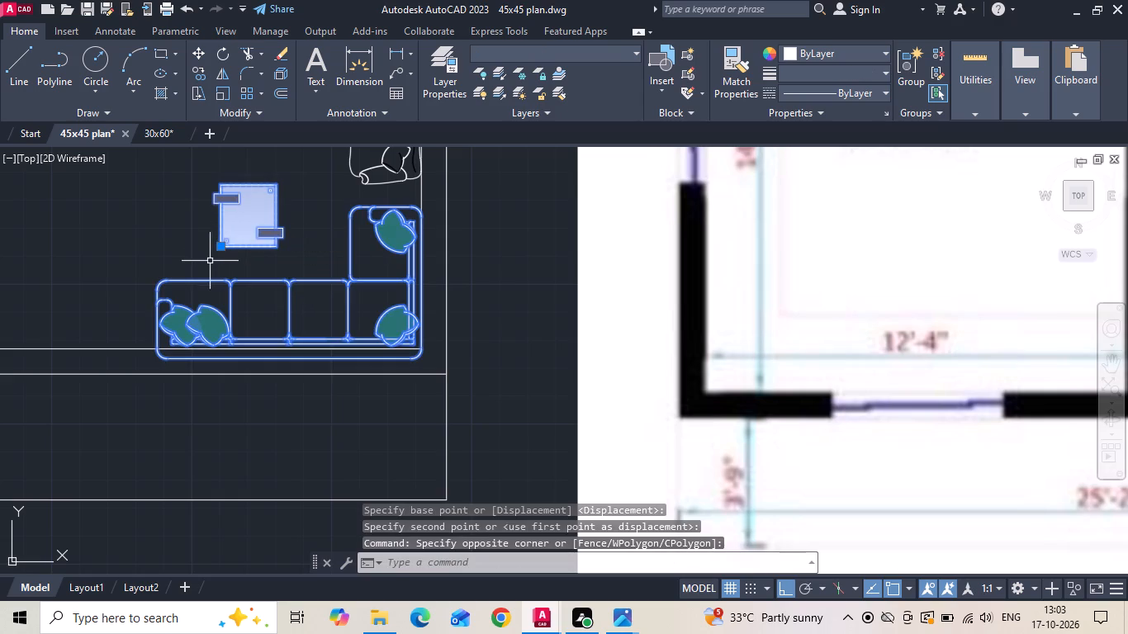
pyautogui.rightClick(210, 261)
pyautogui.click(254, 317)
pyautogui.scroll(2, 451, 336)
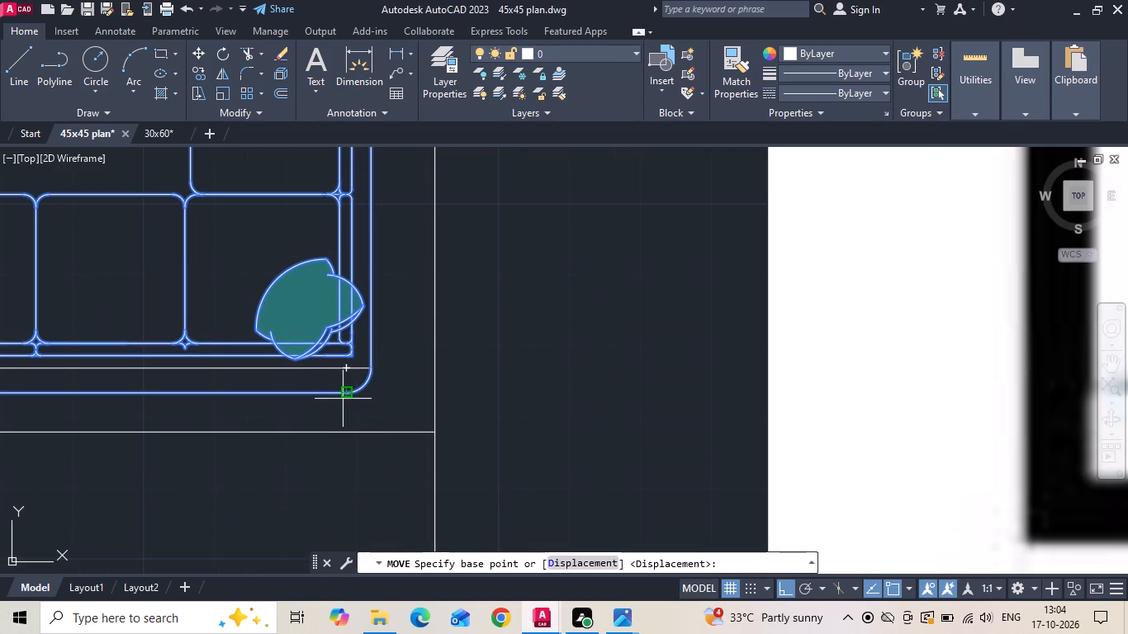
pyautogui.click(348, 391)
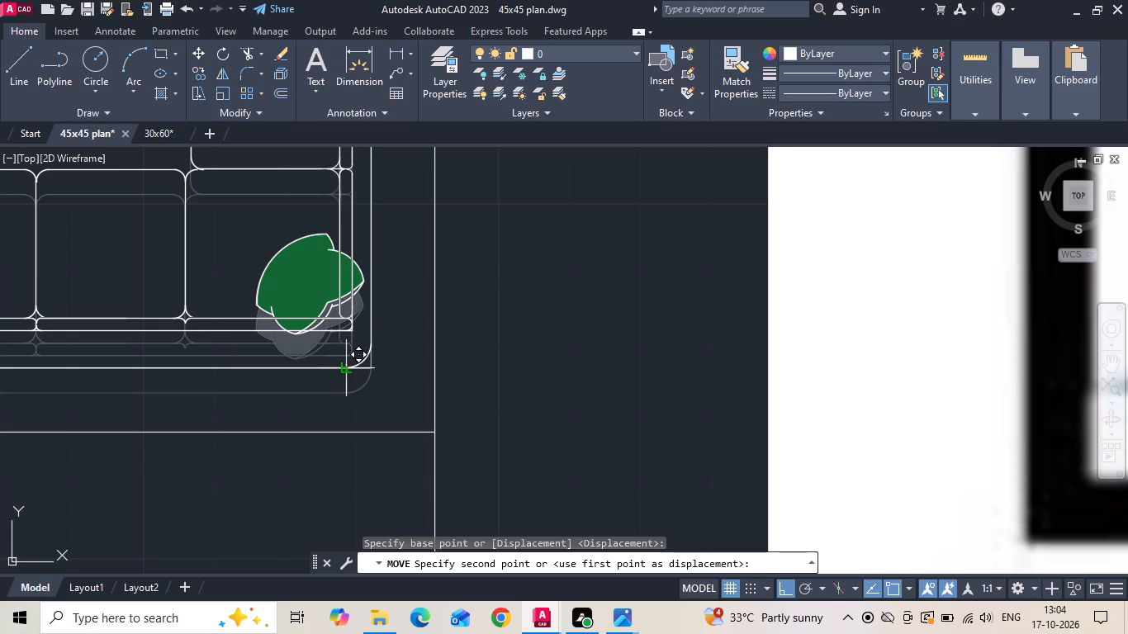
pyautogui.click(344, 363)
# Rotate the living room's TV unit 90° clockwise so it runs parallel to the passage wall.
pyautogui.scroll(-3, 557, 352)
pyautogui.scroll(-1, 429, 350)
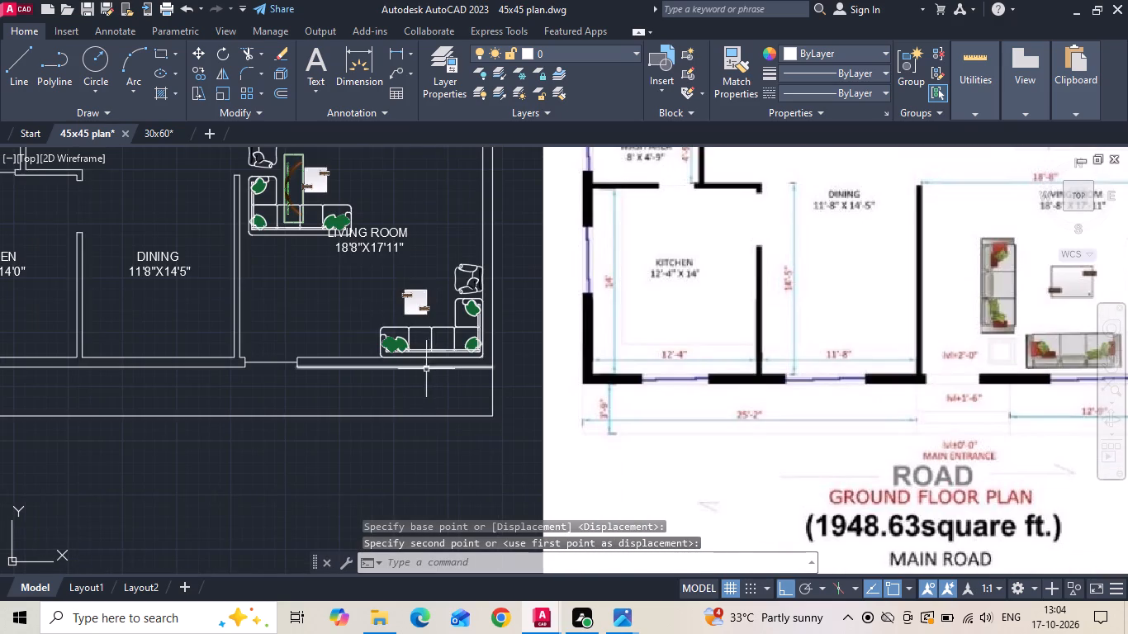
pyautogui.scroll(1, 348, 258)
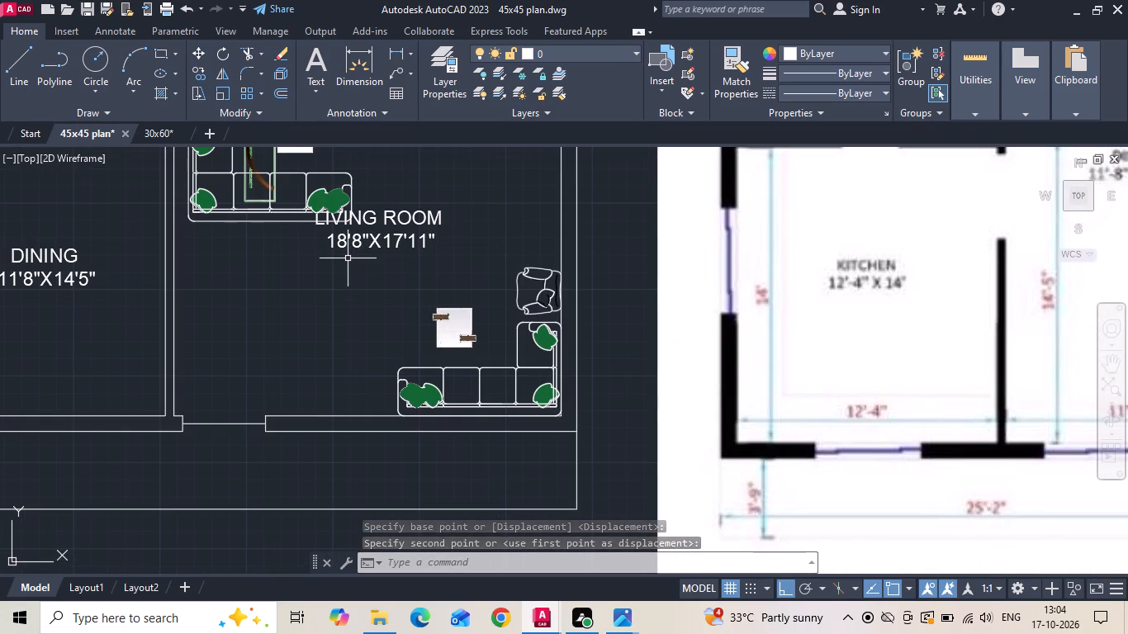
pyautogui.moveTo(348, 302); pyautogui.dragTo(357, 362, button='middle')
pyautogui.moveTo(299, 309); pyautogui.dragTo(300, 318, button='middle')
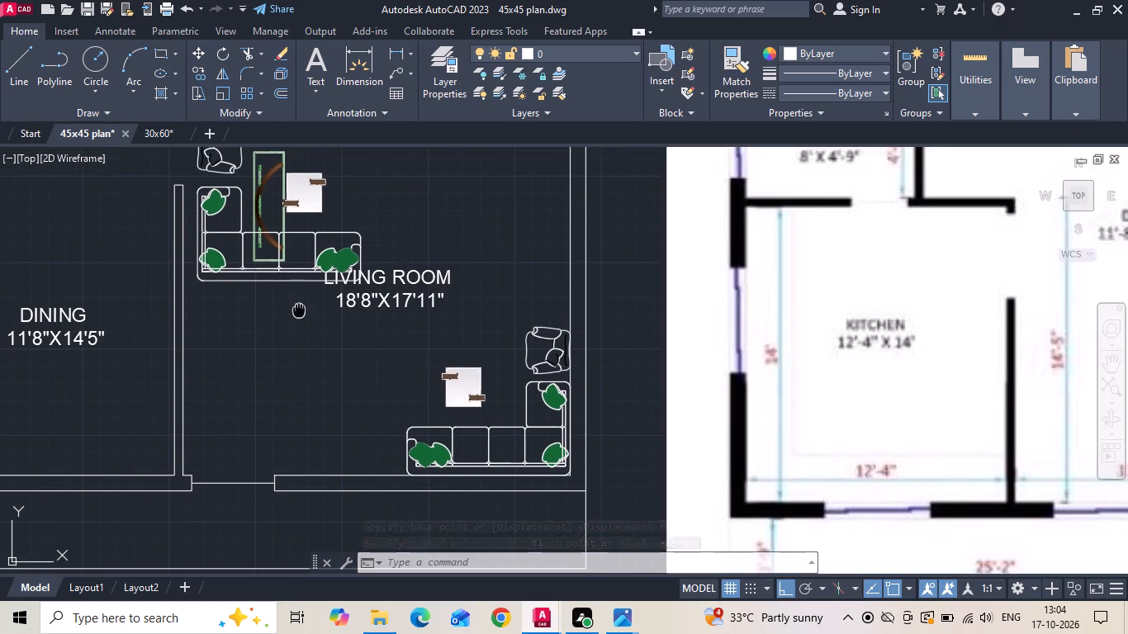
pyautogui.moveTo(300, 318); pyautogui.dragTo(327, 449, button='middle')
pyautogui.scroll(3, 323, 307)
pyautogui.moveTo(320, 277); pyautogui.dragTo(313, 285)
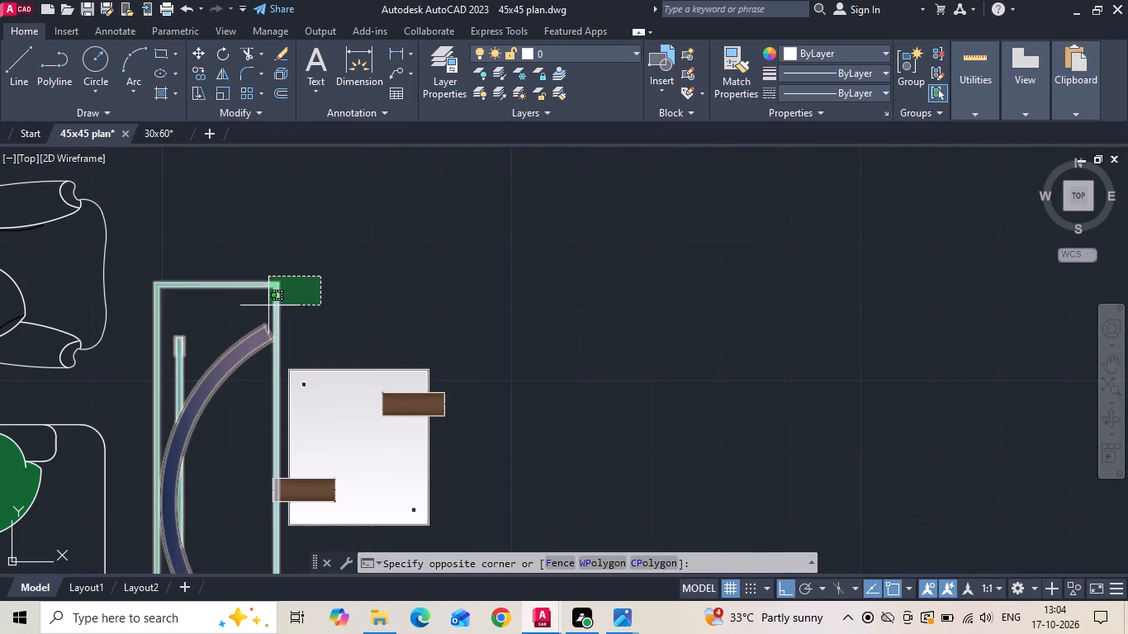
pyautogui.click(267, 306)
pyautogui.rightClick(266, 306)
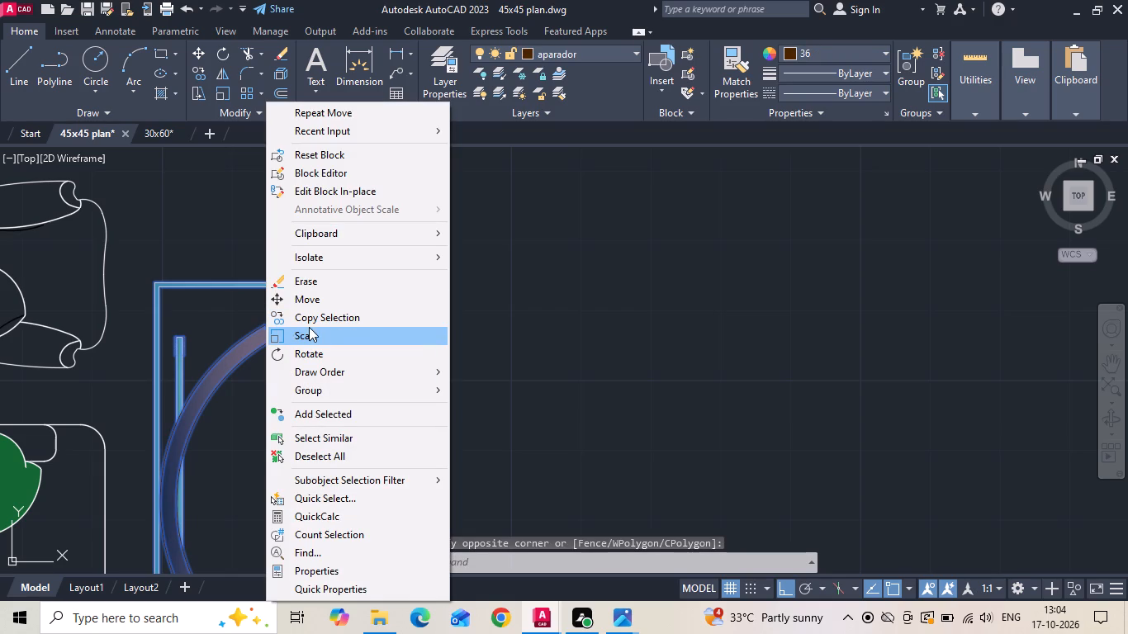
pyautogui.click(312, 348)
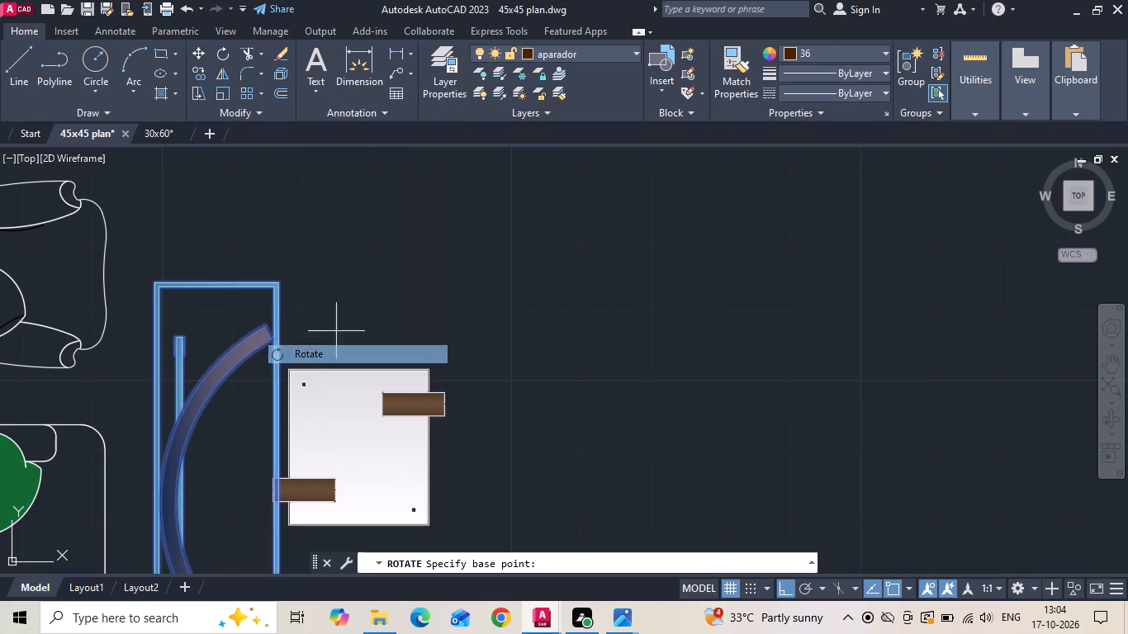
pyautogui.moveTo(497, 285); pyautogui.dragTo(496, 295)
pyautogui.scroll(-3, 416, 347)
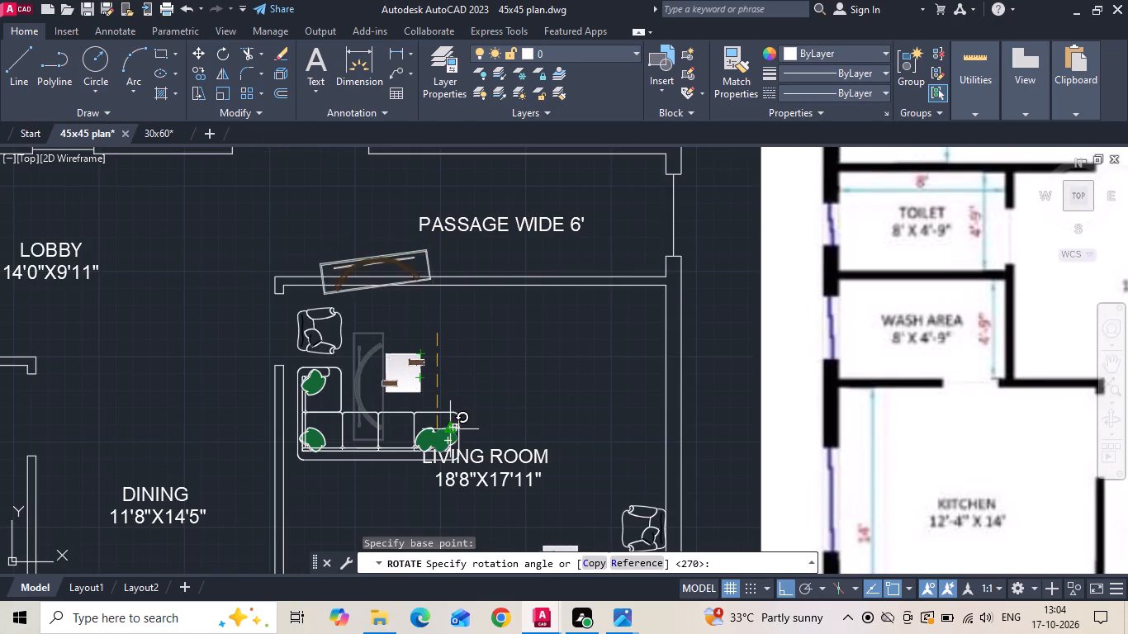
pyautogui.click(434, 518)
# Move the TV unit by its back edge's midpoint onto the inner face of the wall between passage and living room.
pyautogui.scroll(1, 401, 268)
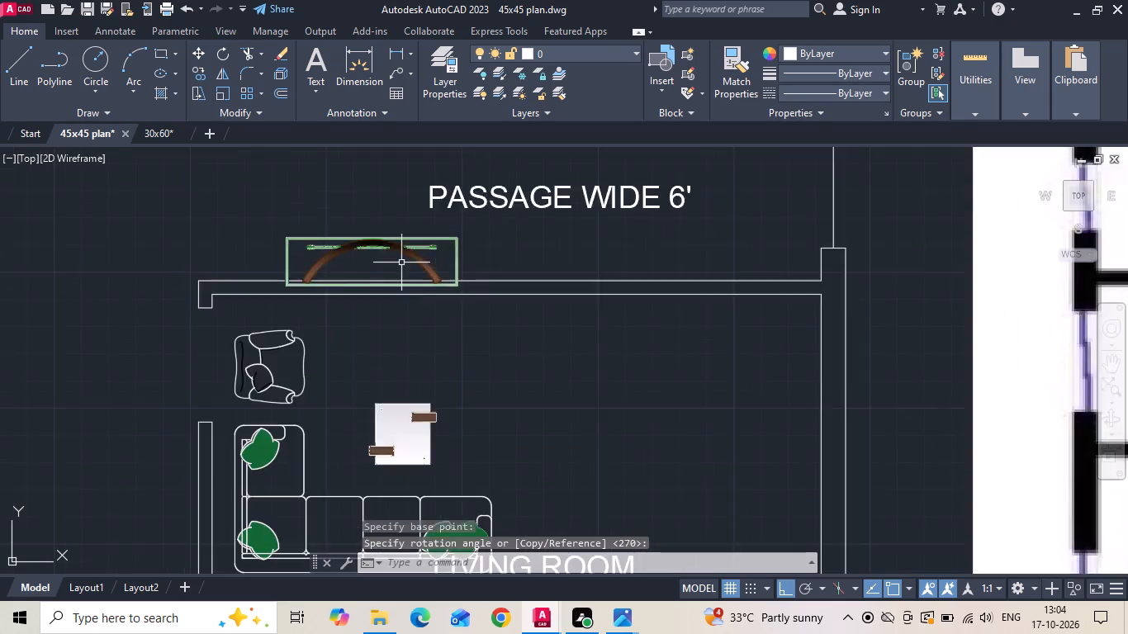
pyautogui.scroll(2, 401, 261)
pyautogui.moveTo(383, 189); pyautogui.dragTo(377, 206)
pyautogui.click(317, 241)
pyautogui.rightClick(315, 241)
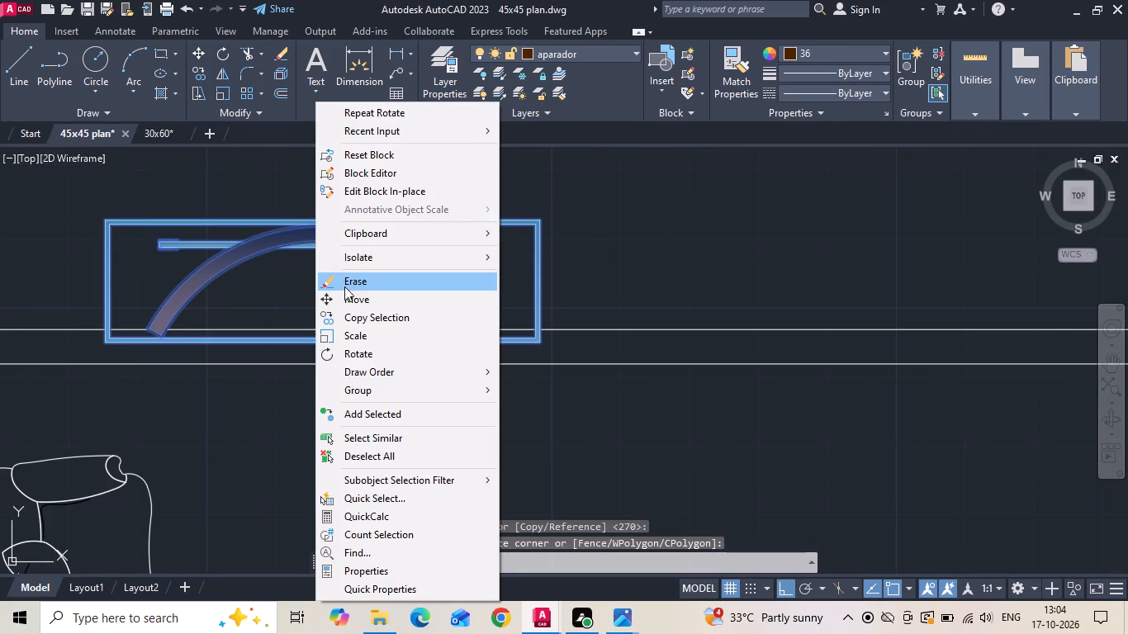
pyautogui.click(347, 296)
pyautogui.click(320, 215)
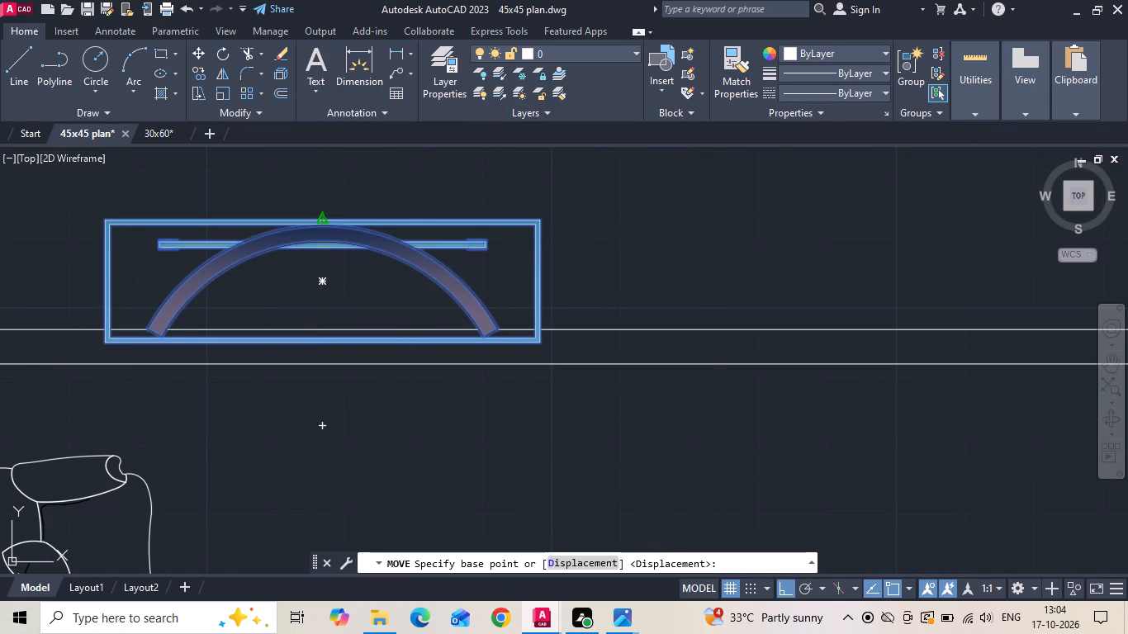
pyautogui.scroll(-2, 319, 218)
pyautogui.click(478, 282)
# Move the L-shaped sofa near the dining room to the front wall, beside the main entrance opening.
pyautogui.scroll(-2, 480, 291)
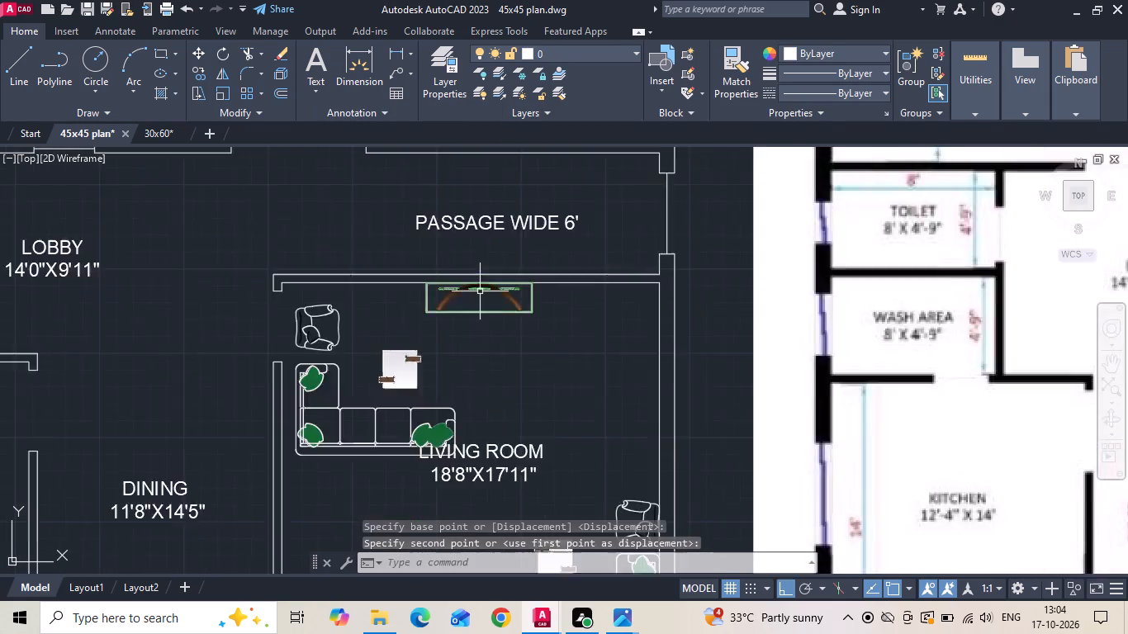
pyautogui.moveTo(457, 334); pyautogui.dragTo(462, 239, button='middle')
pyautogui.scroll(1, 458, 297)
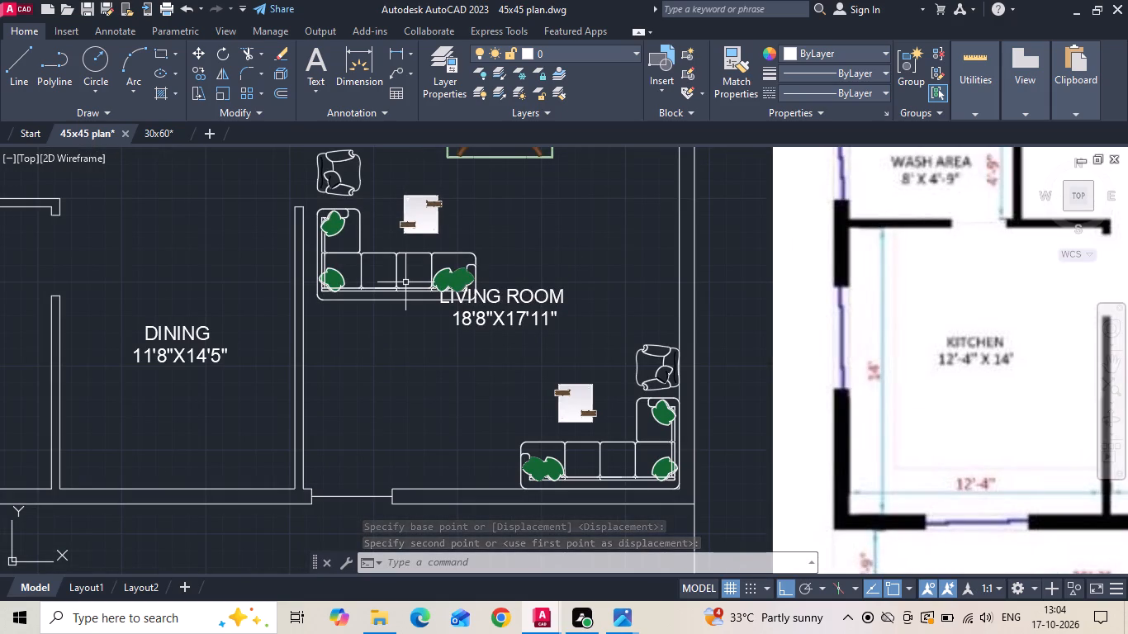
pyautogui.click(405, 282)
pyautogui.click(382, 326)
pyautogui.rightClick(380, 326)
pyautogui.click(420, 306)
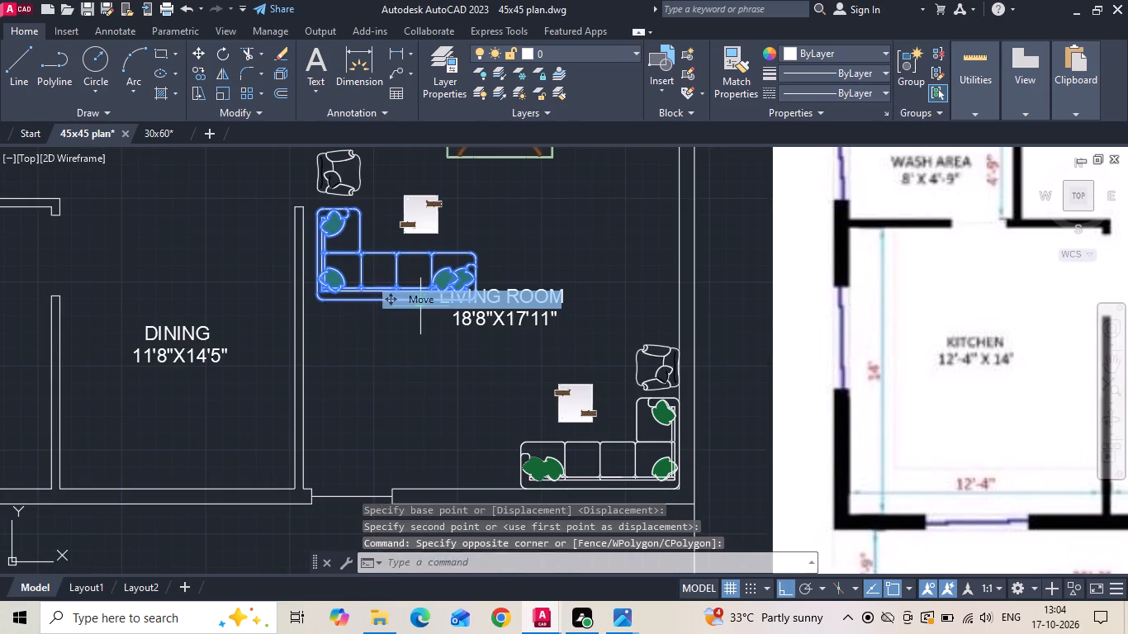
pyautogui.scroll(3, 344, 286)
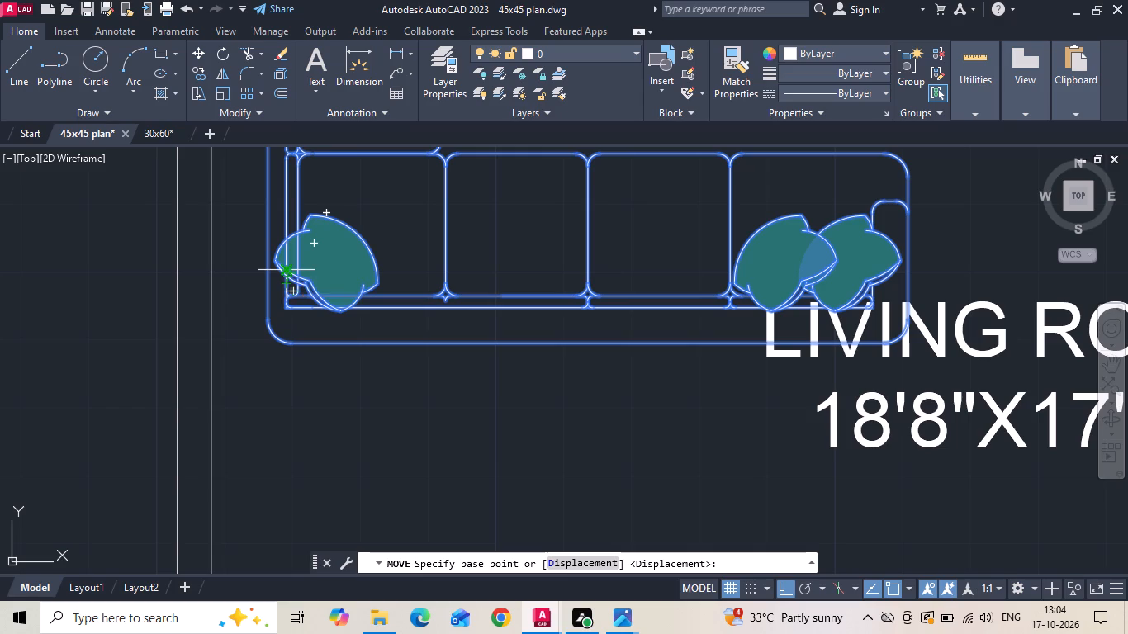
pyautogui.click(287, 343)
pyautogui.scroll(-1, 329, 296)
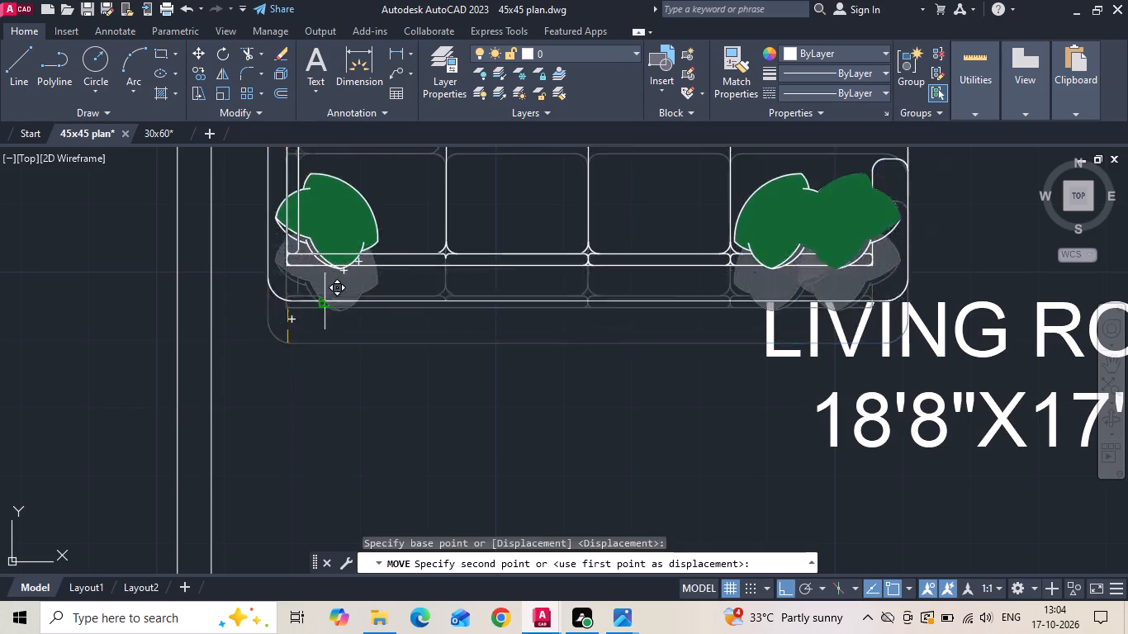
pyautogui.scroll(-3, 335, 291)
pyautogui.scroll(3, 395, 409)
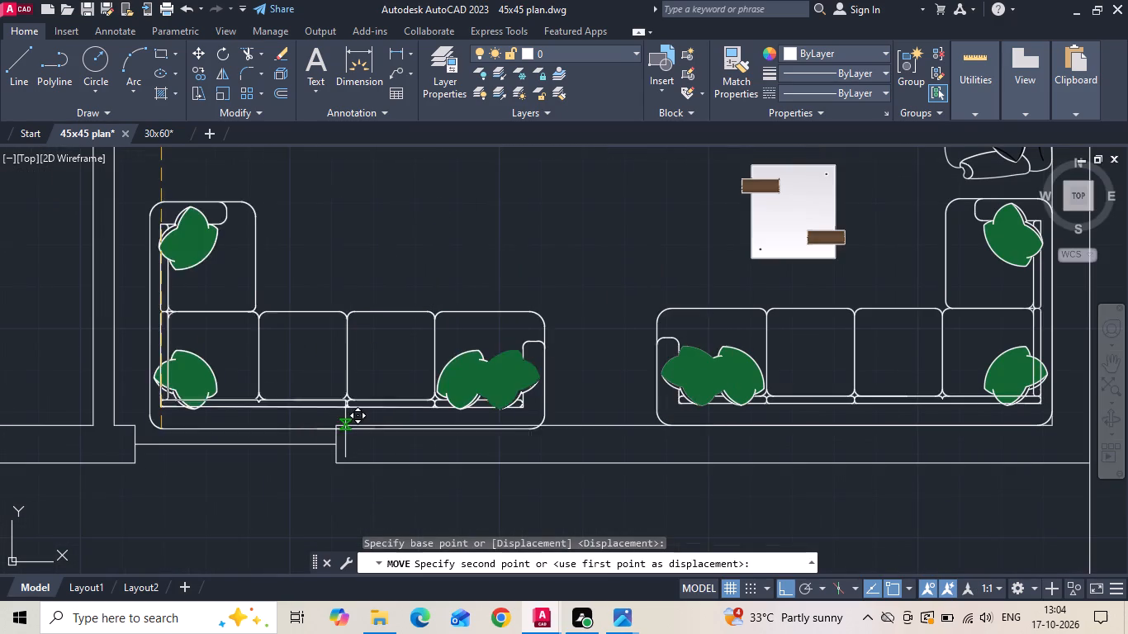
pyautogui.click(339, 424)
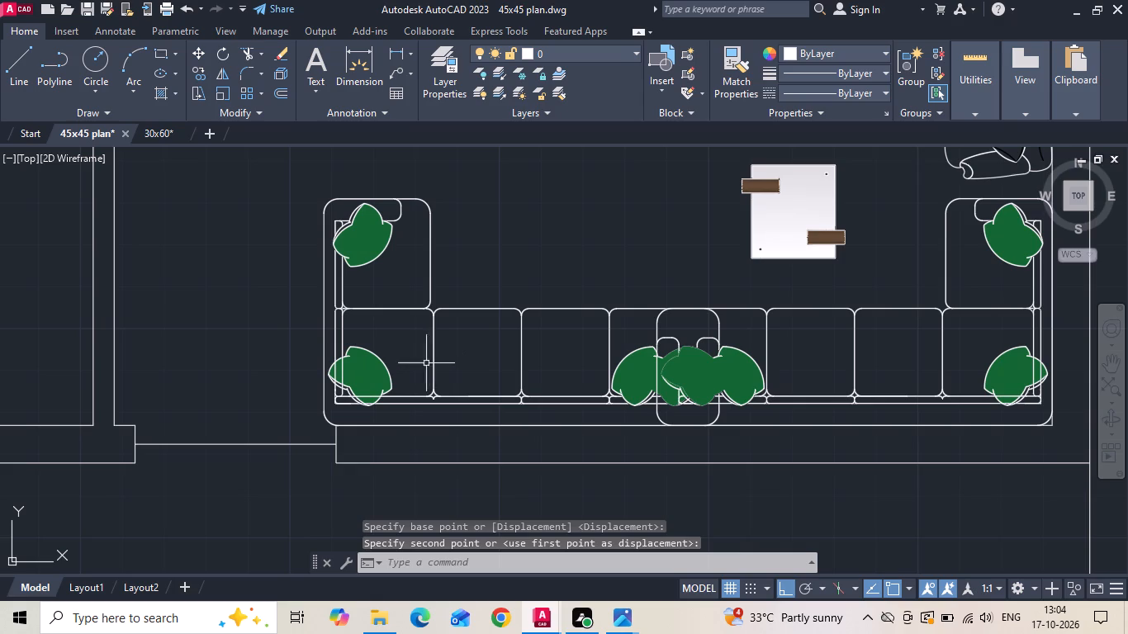
# Rotate the L-shaped sofa in the living room's outer front corner 90° clockwise.
pyautogui.scroll(-2, 410, 387)
pyautogui.scroll(1, 639, 376)
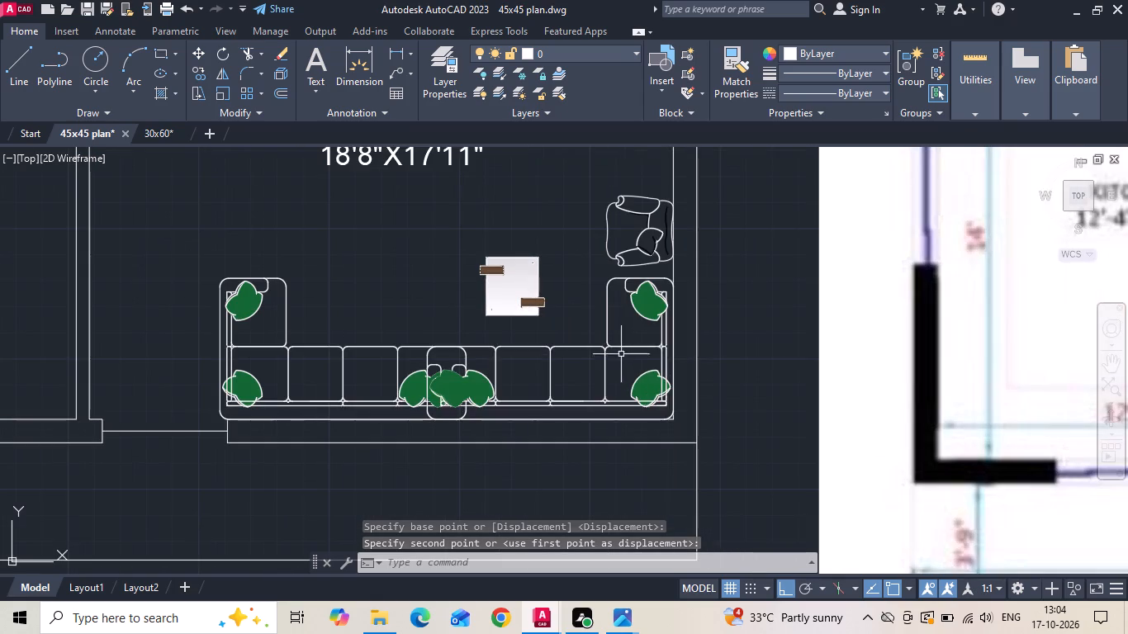
pyautogui.click(618, 346)
pyautogui.rightClick(604, 324)
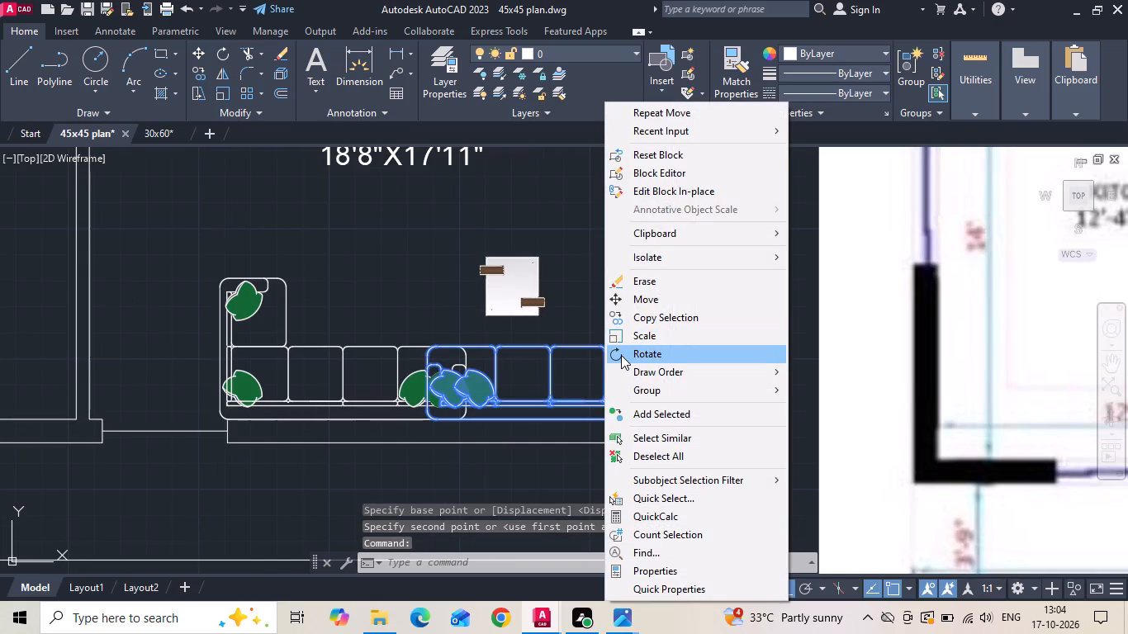
pyautogui.click(621, 355)
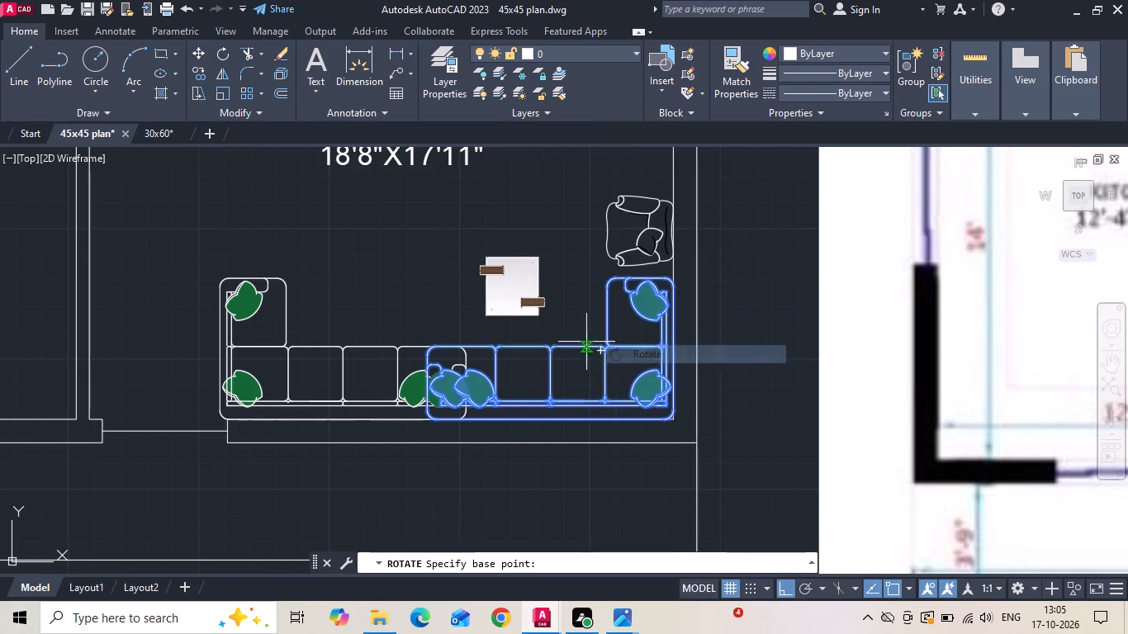
pyautogui.click(576, 319)
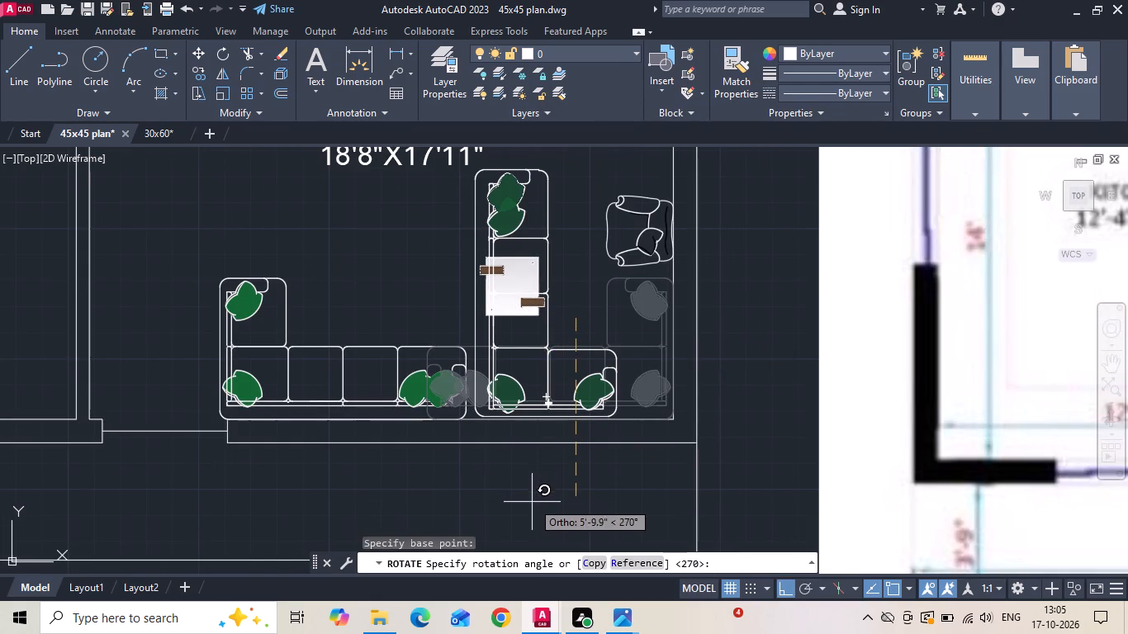
pyautogui.click(532, 503)
# Mirror the L-shaped sofa in the living room's outer front corner across a vertical line, erasing the source.
pyautogui.click(555, 362)
pyautogui.click(546, 355)
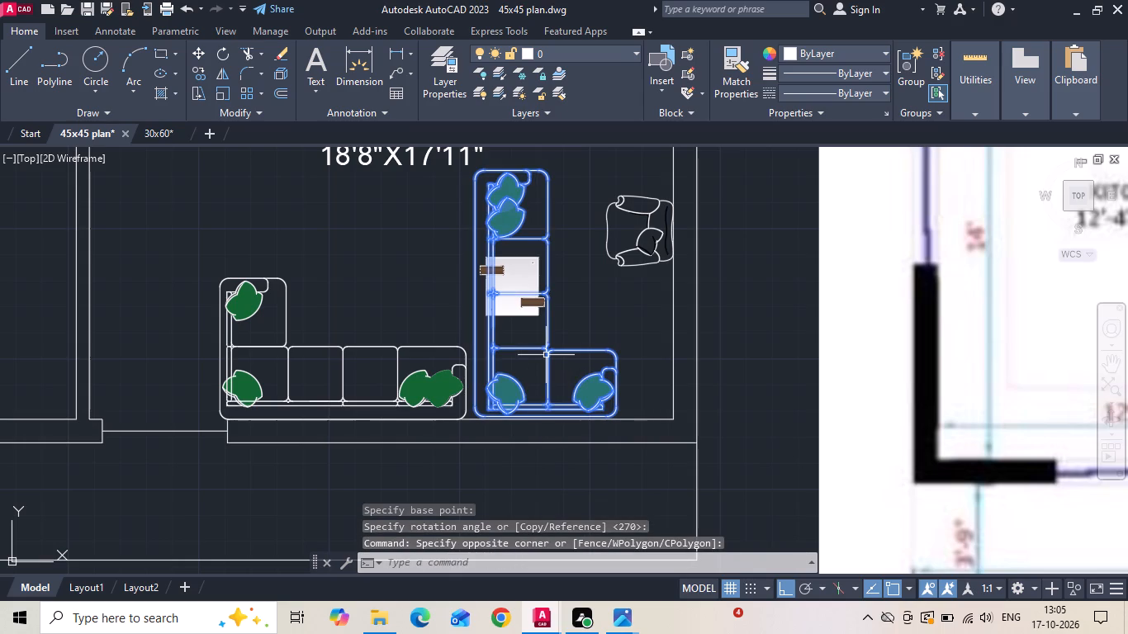
pyautogui.write('MI')
pyautogui.press('space')
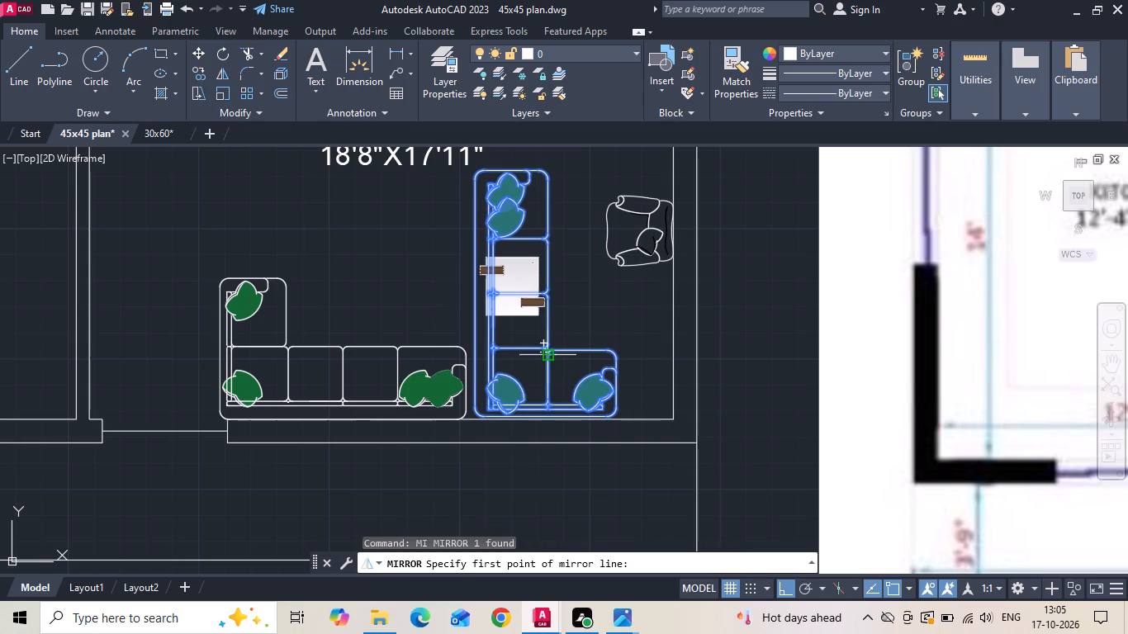
pyautogui.click(562, 298)
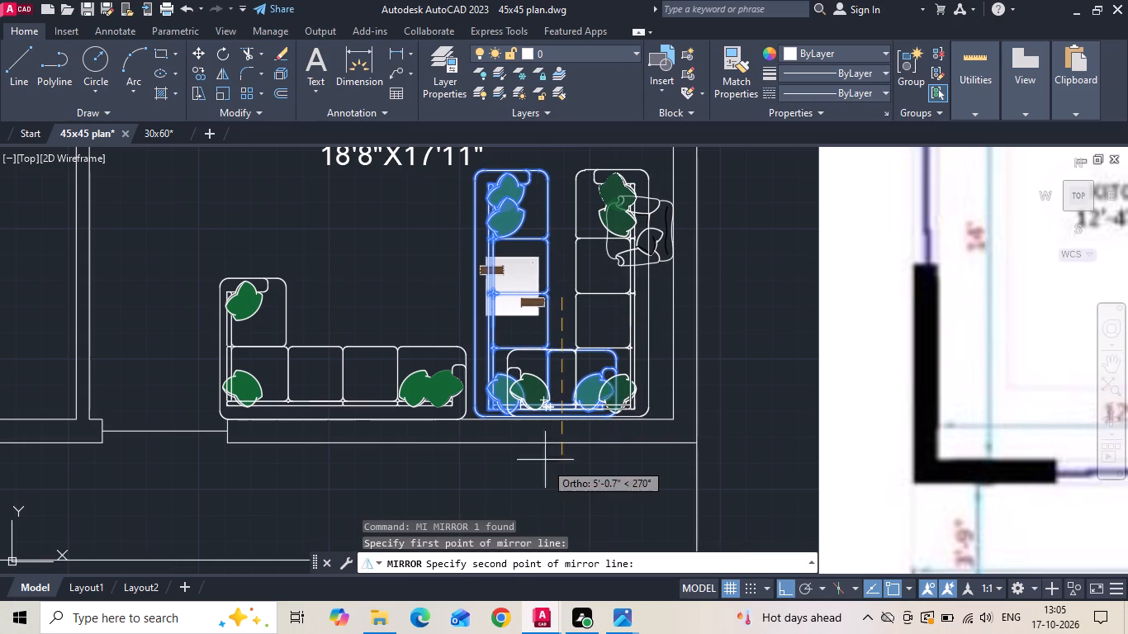
pyautogui.click(554, 513)
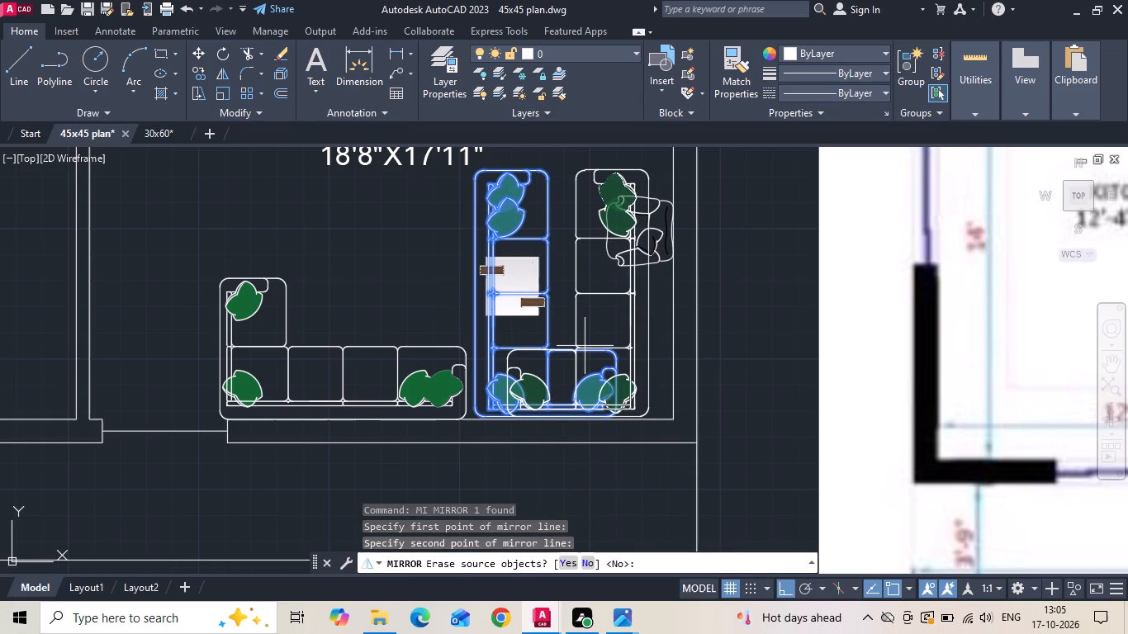
pyautogui.write('YB')
pyautogui.press('BackSpace')
pyautogui.press('space')
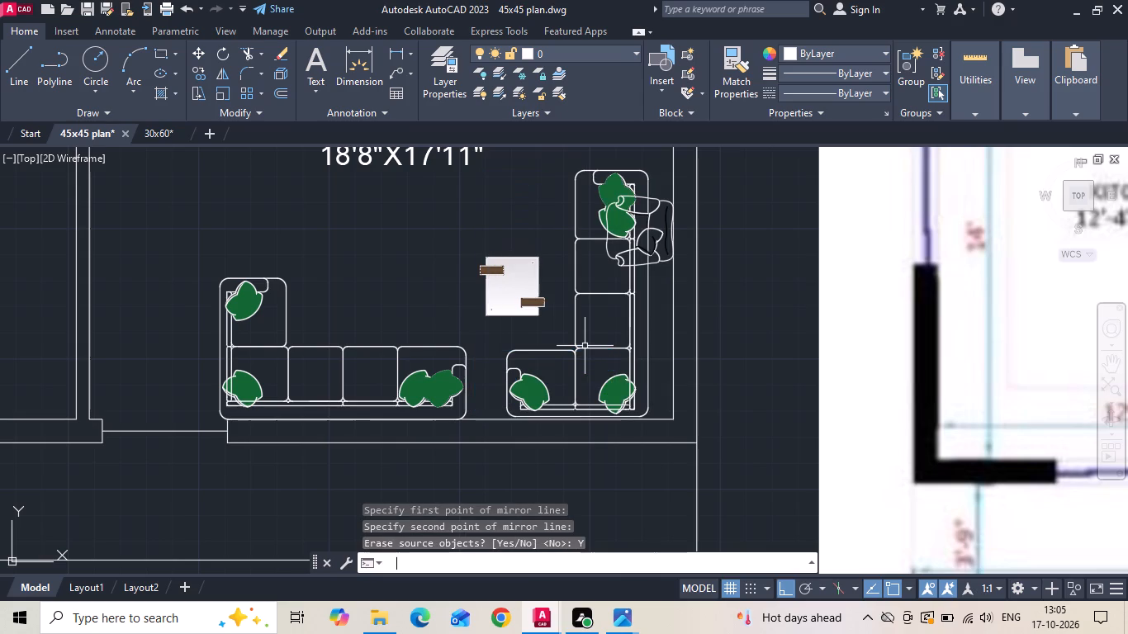
# Move the mirrored L-shaped sofa horizontally until its back meets the inner face of the outer side wall.
pyautogui.scroll(2, 574, 334)
pyautogui.click(573, 351)
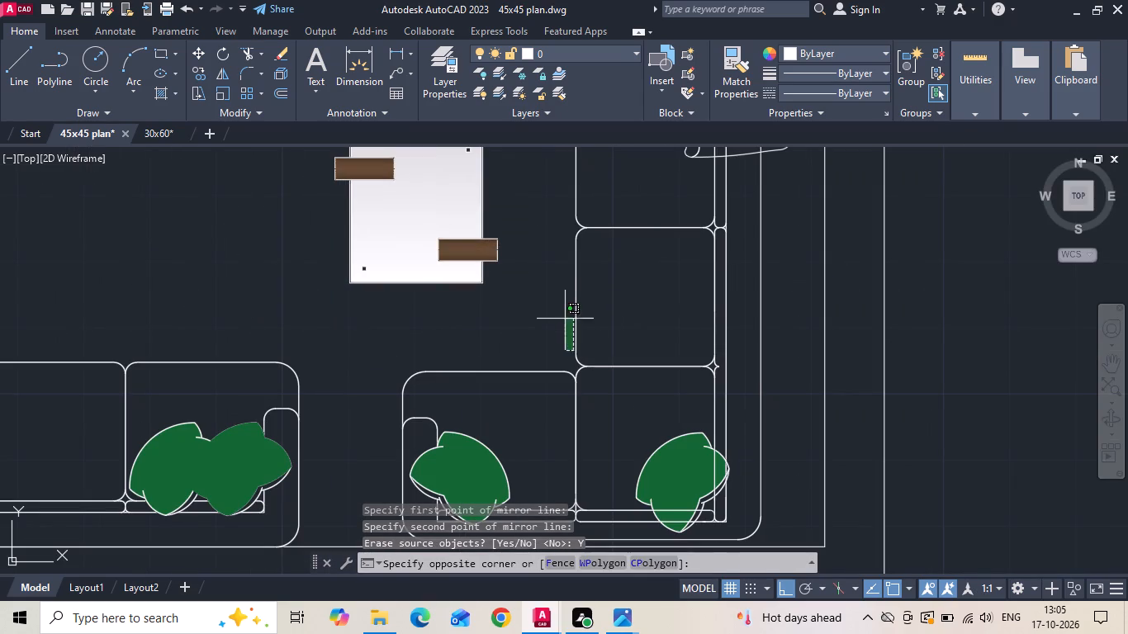
pyautogui.click(558, 296)
pyautogui.click(575, 258)
pyautogui.rightClick(575, 257)
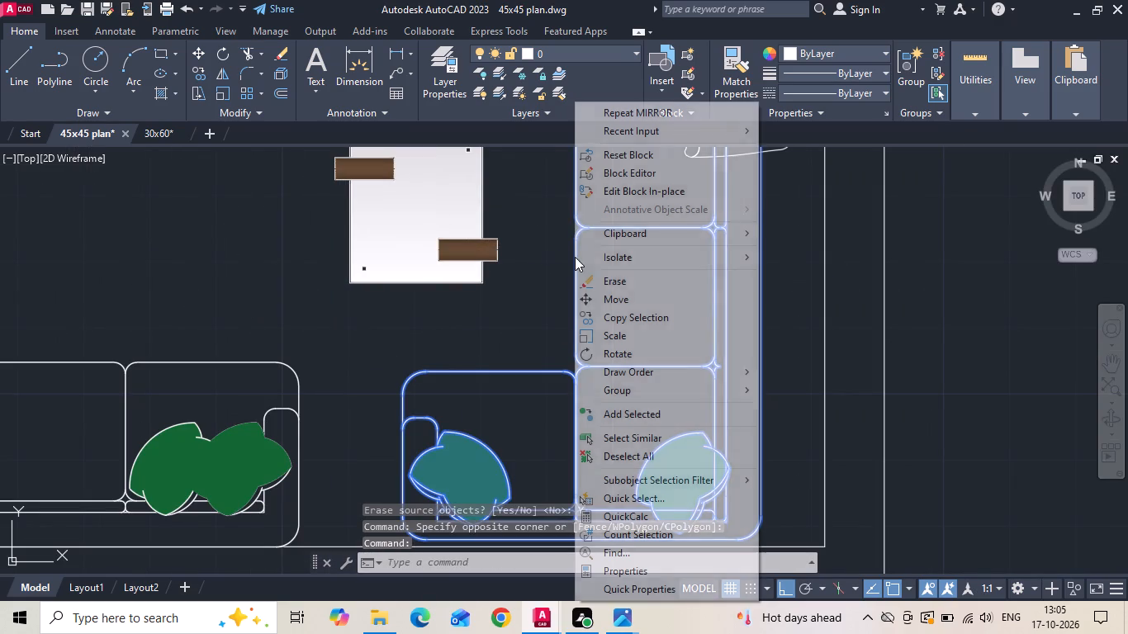
pyautogui.click(600, 299)
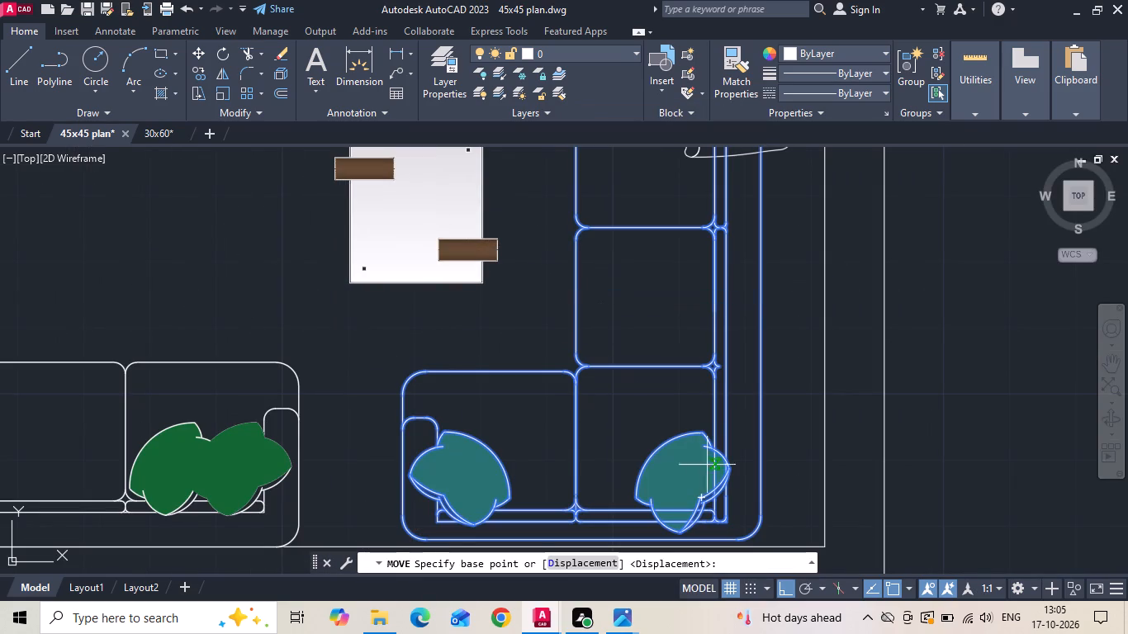
pyautogui.scroll(-2, 694, 320)
pyautogui.scroll(2, 736, 405)
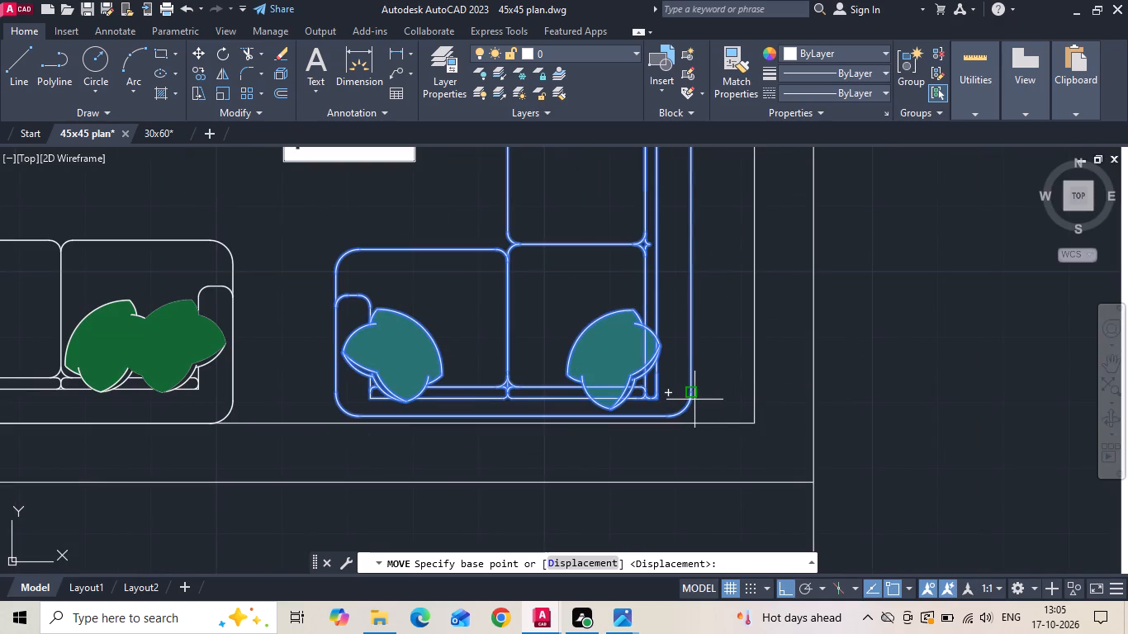
pyautogui.click(693, 395)
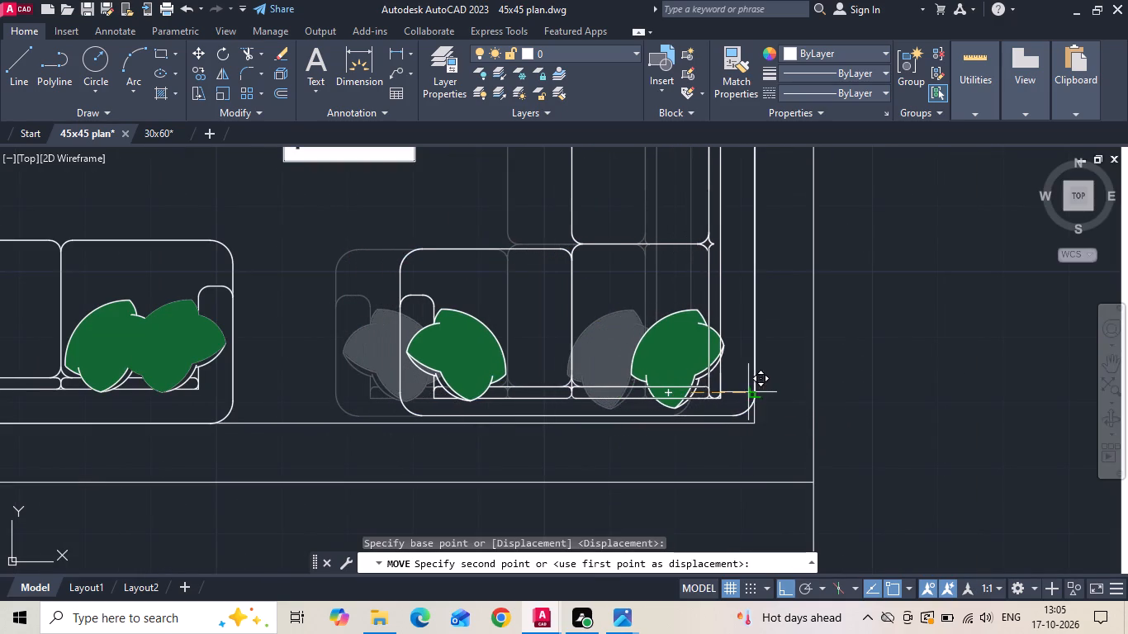
pyautogui.click(753, 393)
# Move the corner L-shaped sofa down onto the inner face of the front wall.
pyautogui.click(660, 365)
pyautogui.rightClick(613, 291)
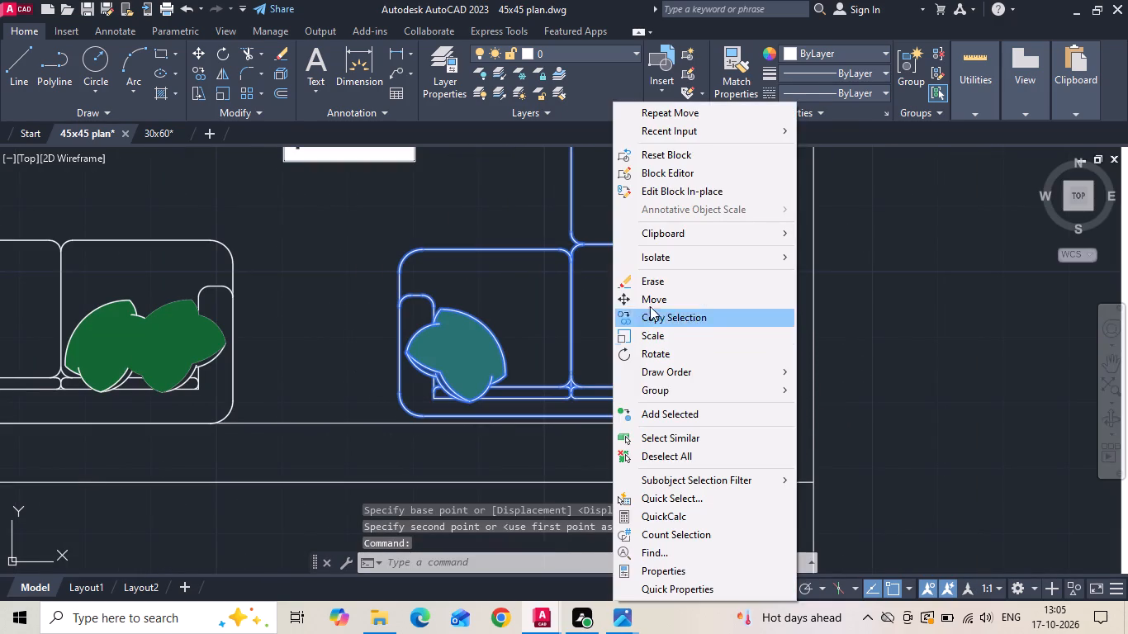
pyautogui.click(650, 305)
pyautogui.scroll(2, 704, 422)
pyautogui.click(774, 407)
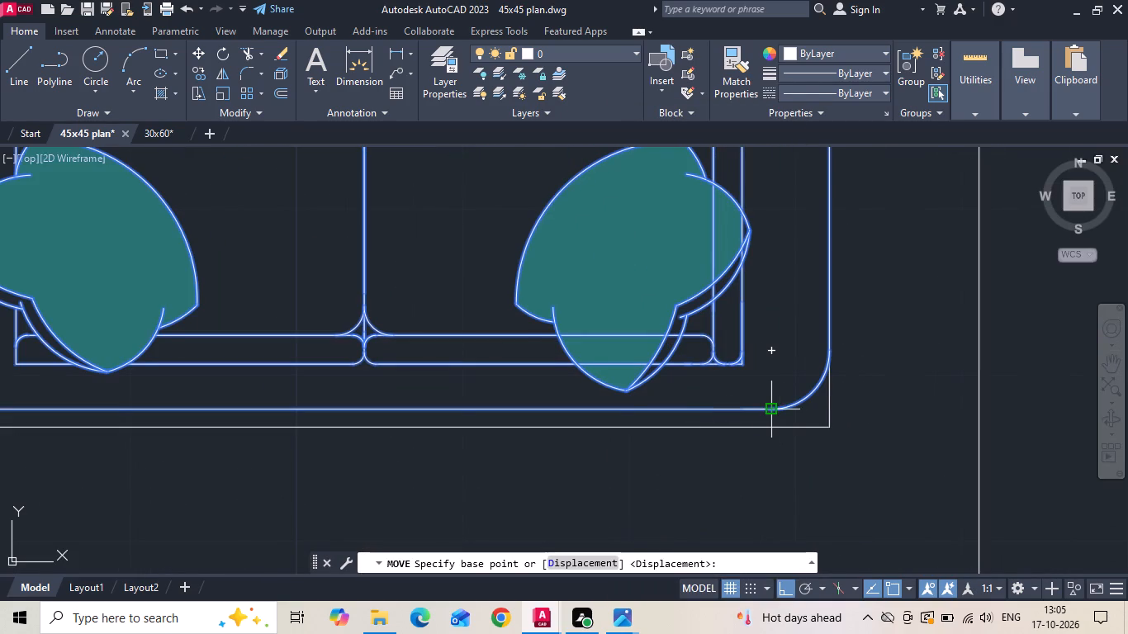
pyautogui.click(771, 429)
# Move the L-shaped sofa near the main entrance along the front wall until it meets the corner sofa.
pyautogui.scroll(-3, 789, 420)
pyautogui.click(484, 357)
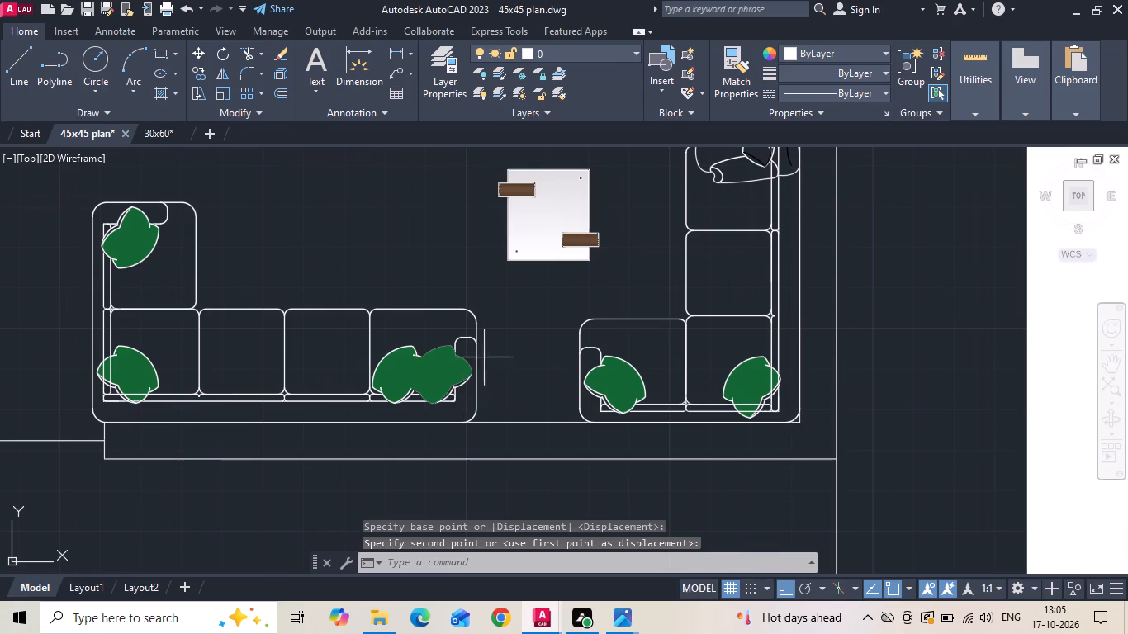
pyautogui.click(413, 330)
pyautogui.rightClick(410, 329)
pyautogui.click(435, 291)
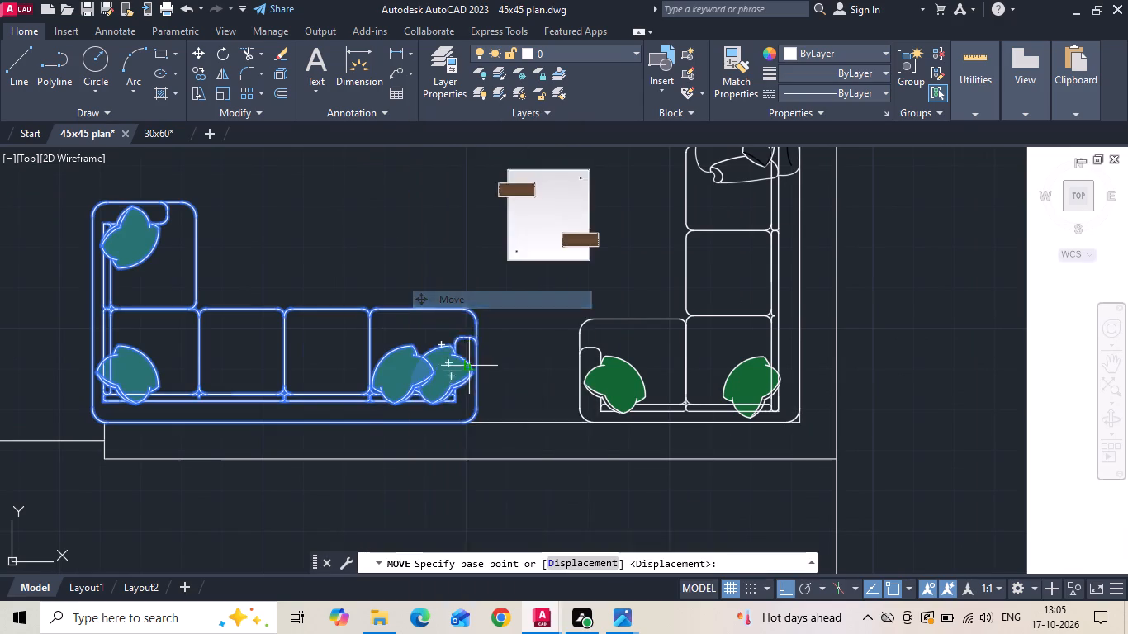
pyautogui.scroll(2, 469, 371)
pyautogui.click(488, 469)
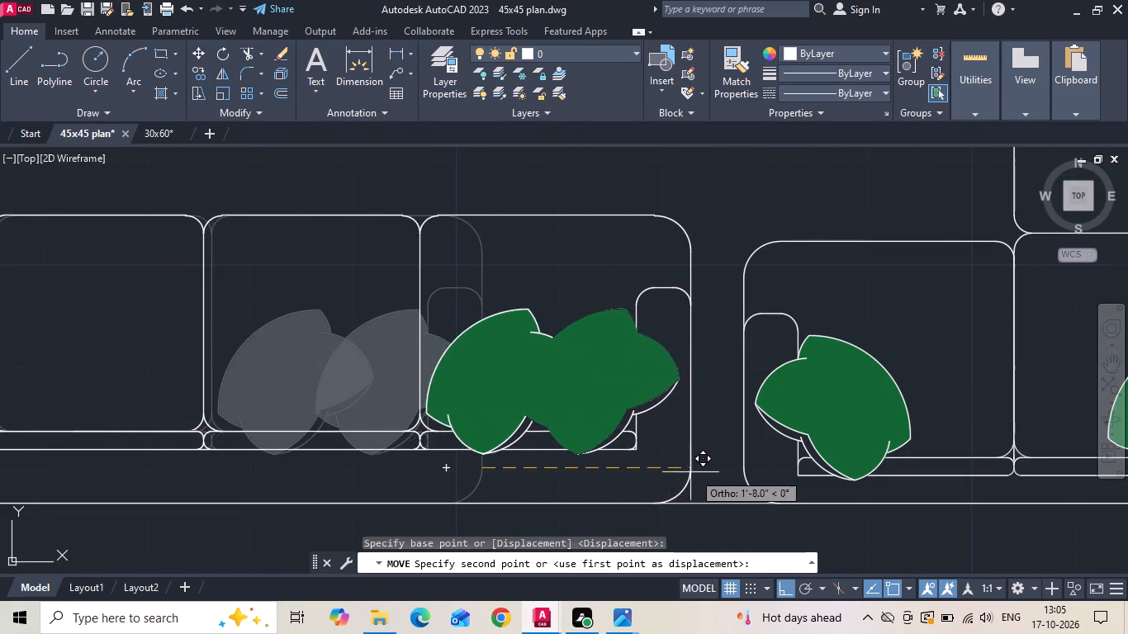
pyautogui.click(739, 463)
pyautogui.scroll(-2, 632, 414)
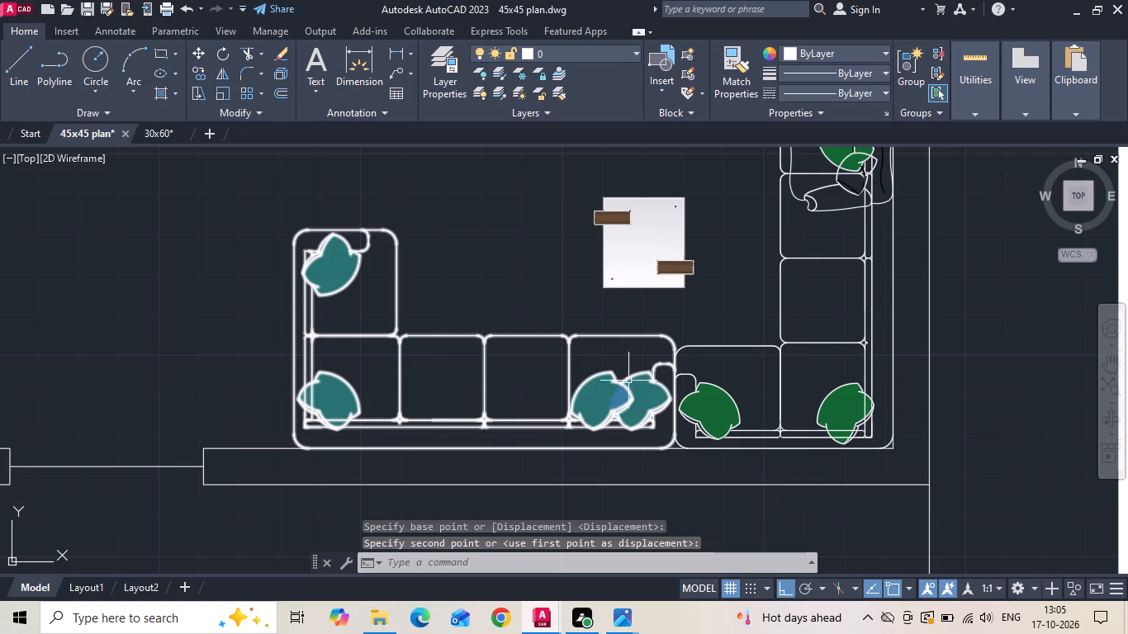
pyautogui.click(753, 346)
pyautogui.scroll(-1, 607, 508)
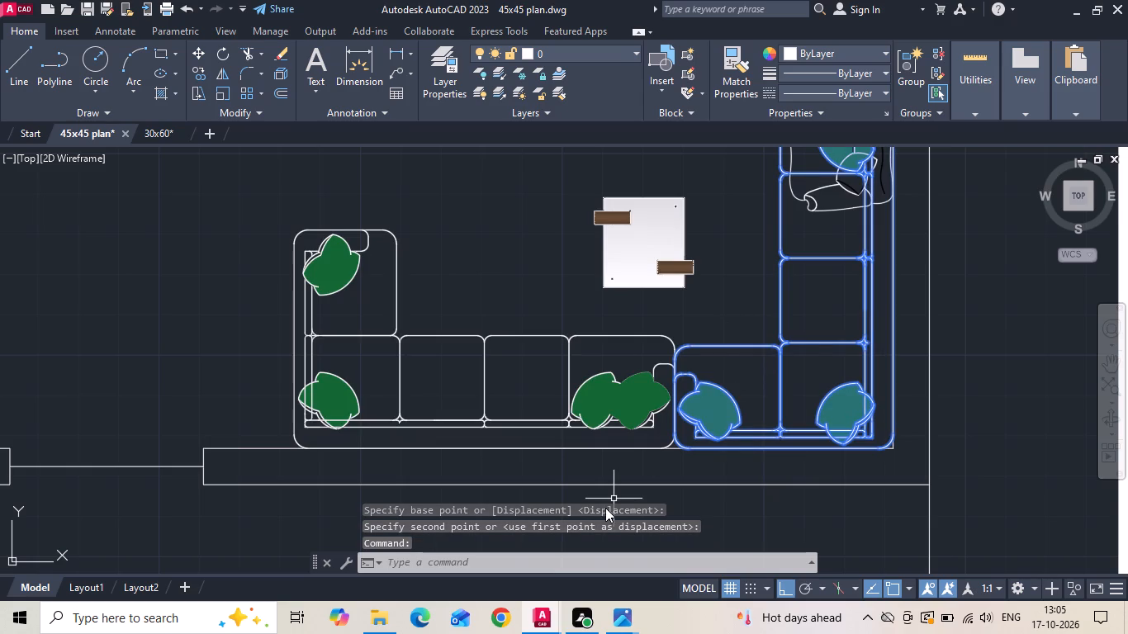
pyautogui.press('Escape')
# Move the armchair overlapping the corner sofa straight up along the outer side wall, clear of the sofa's end.
pyautogui.scroll(-1, 514, 460)
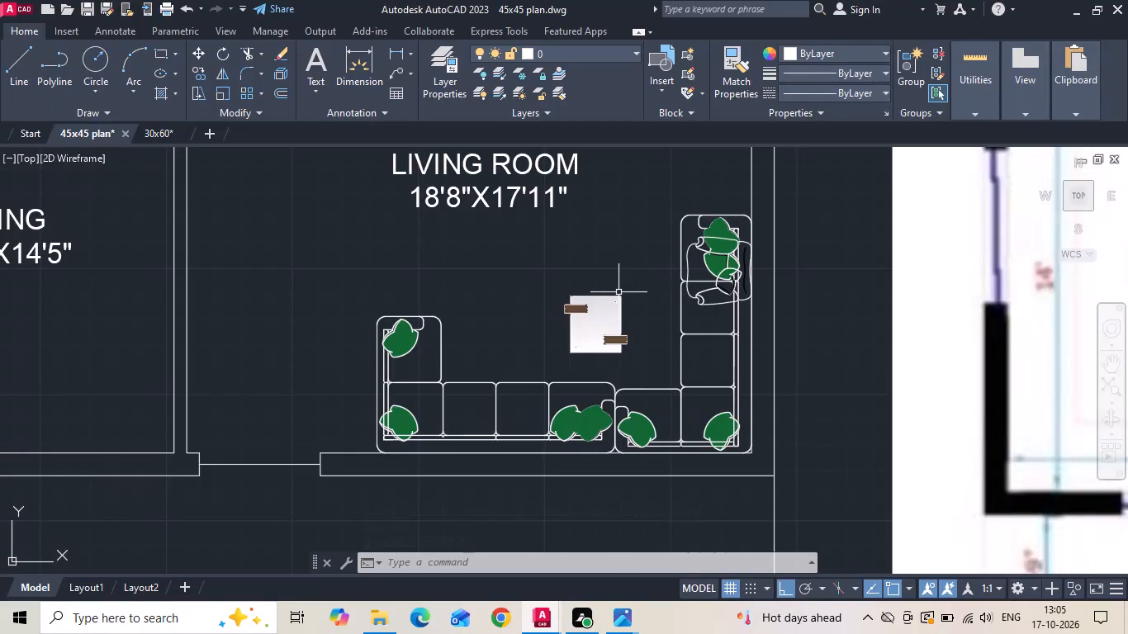
pyautogui.click(687, 245)
pyautogui.rightClick(687, 245)
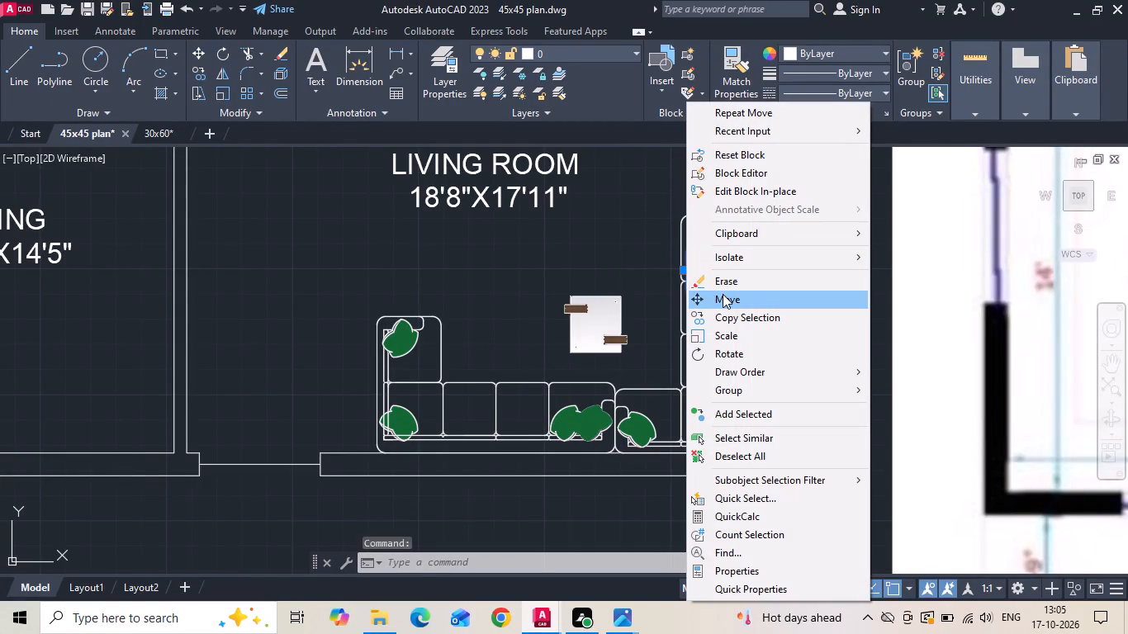
pyautogui.click(723, 294)
pyautogui.moveTo(809, 296); pyautogui.dragTo(809, 403, button='middle')
pyautogui.moveTo(834, 300); pyautogui.dragTo(834, 291)
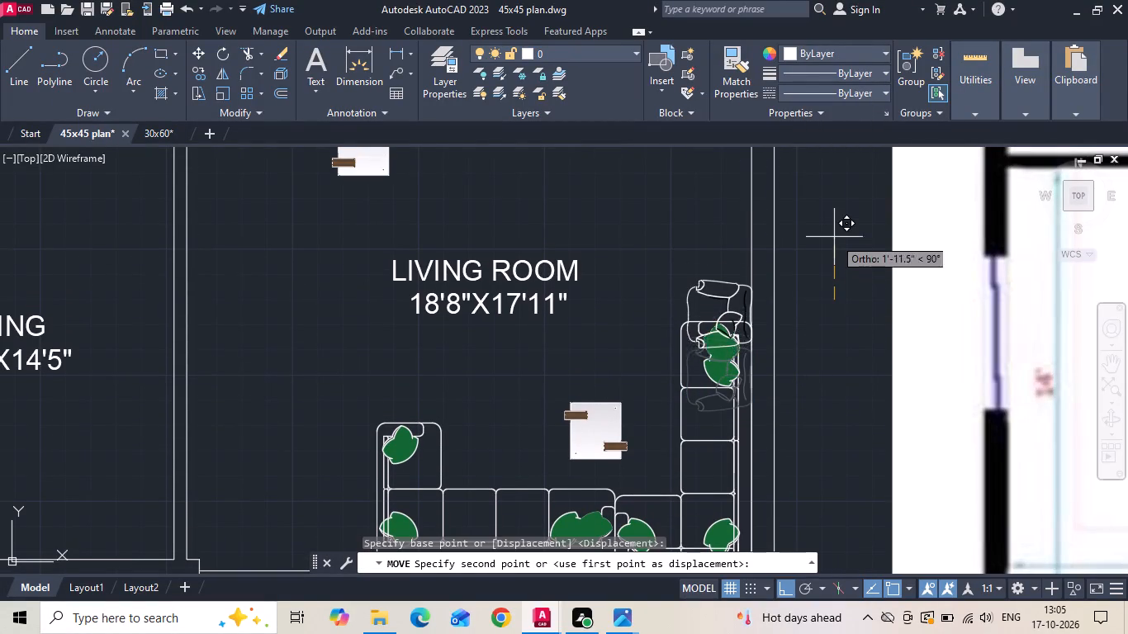
pyautogui.click(834, 196)
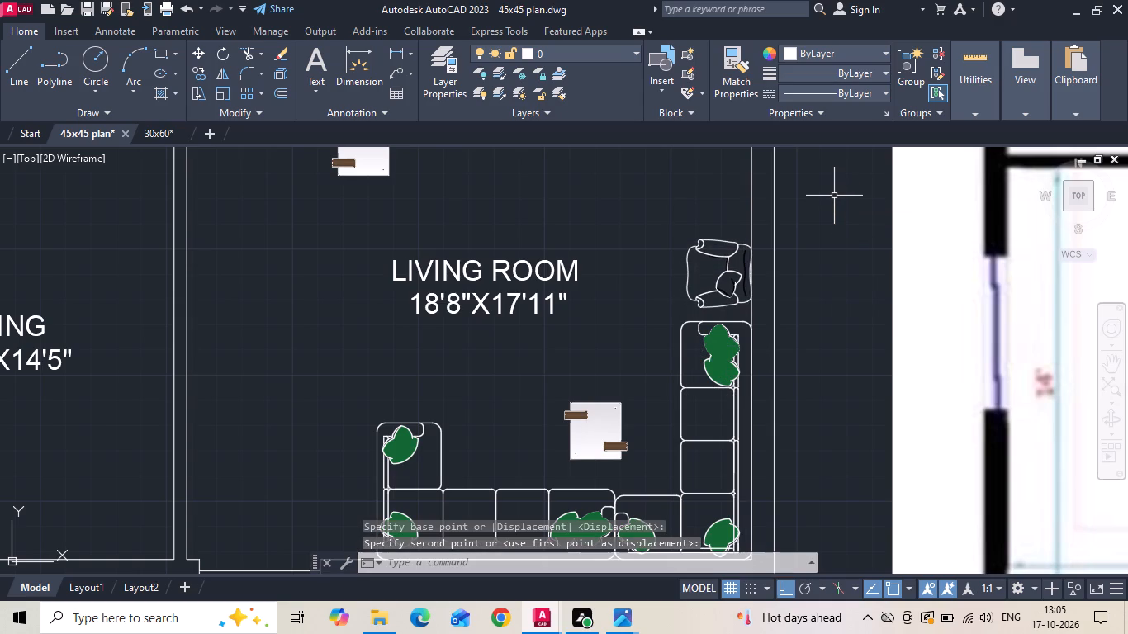
# Move the coffee table between the two sofas horizontally toward the dining room side.
pyautogui.scroll(-1, 608, 358)
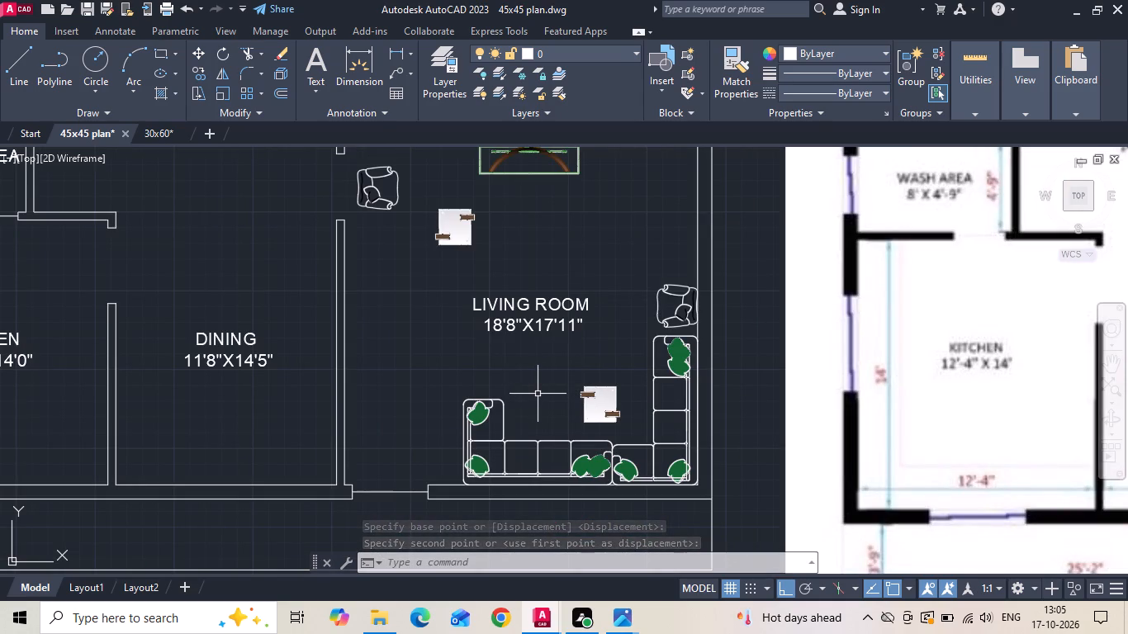
pyautogui.scroll(2, 619, 403)
pyautogui.moveTo(628, 352); pyautogui.dragTo(617, 376)
pyautogui.click(525, 423)
pyautogui.rightClick(521, 419)
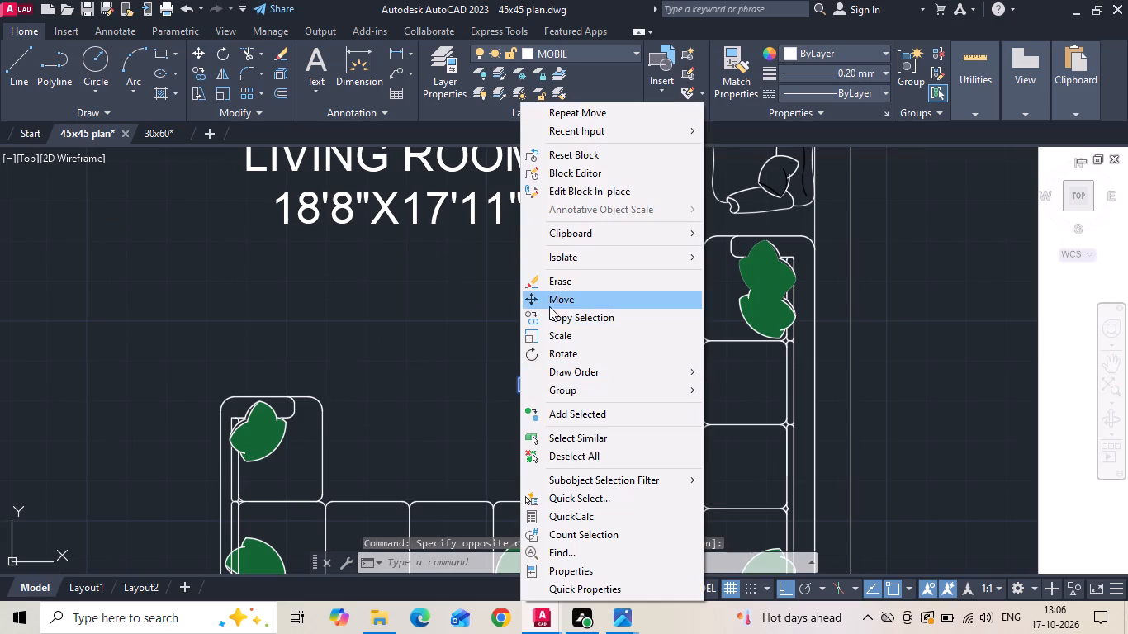
pyautogui.click(549, 306)
pyautogui.moveTo(582, 291); pyautogui.dragTo(574, 284)
pyautogui.click(528, 273)
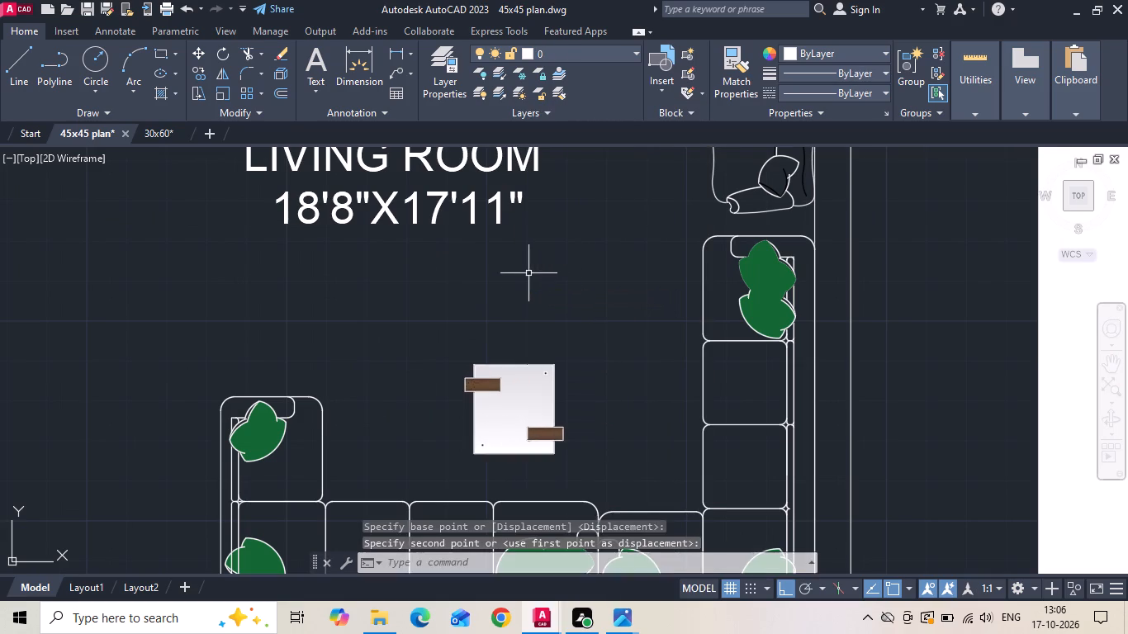
# Delete the extra coffee table near the TV unit.
pyautogui.scroll(-2, 582, 376)
pyautogui.moveTo(470, 268); pyautogui.dragTo(475, 393, button='middle')
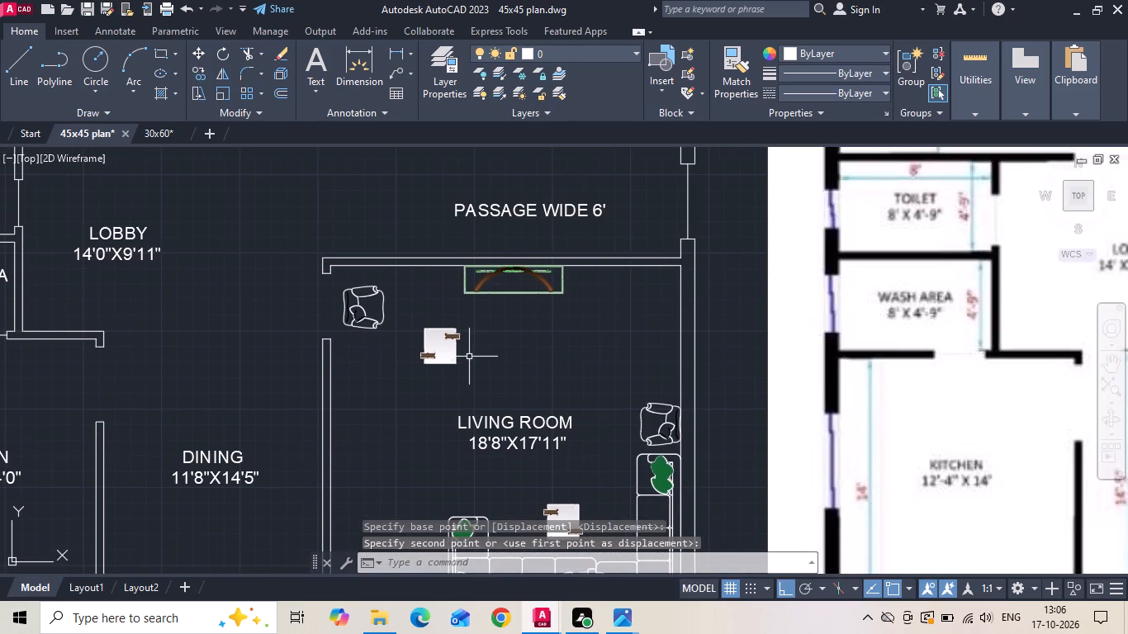
pyautogui.scroll(2, 469, 357)
pyautogui.click(443, 396)
pyautogui.click(377, 305)
pyautogui.press('Delete')
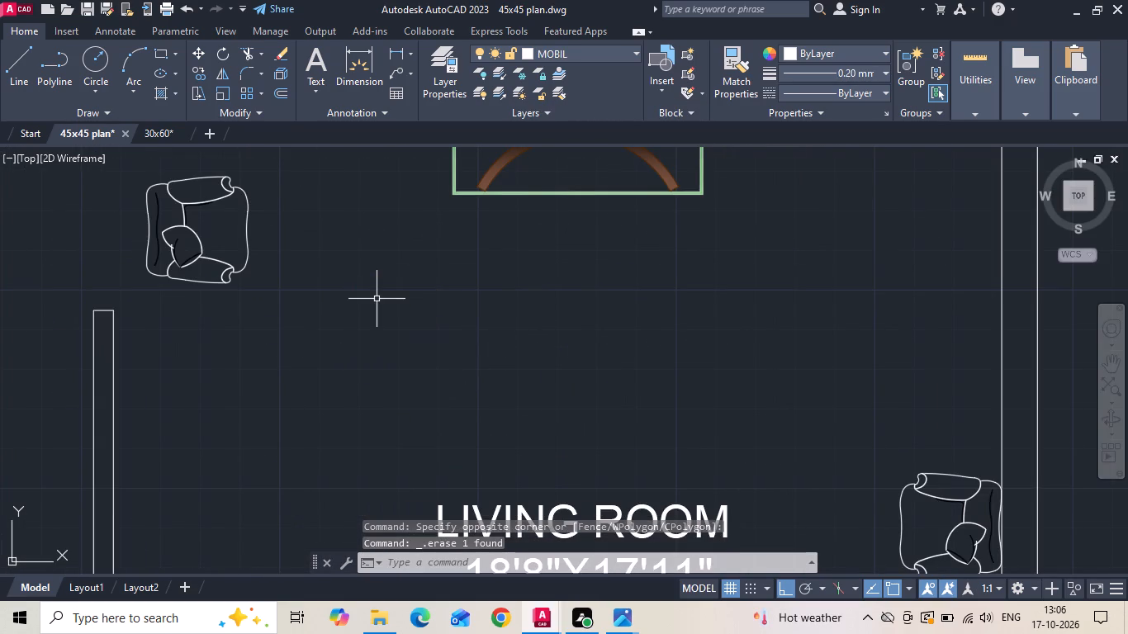
# Mirror the armchair near the dining-side opening across a vertical line, keeping the source armchair.
pyautogui.scroll(-2, 377, 299)
pyautogui.click(300, 258)
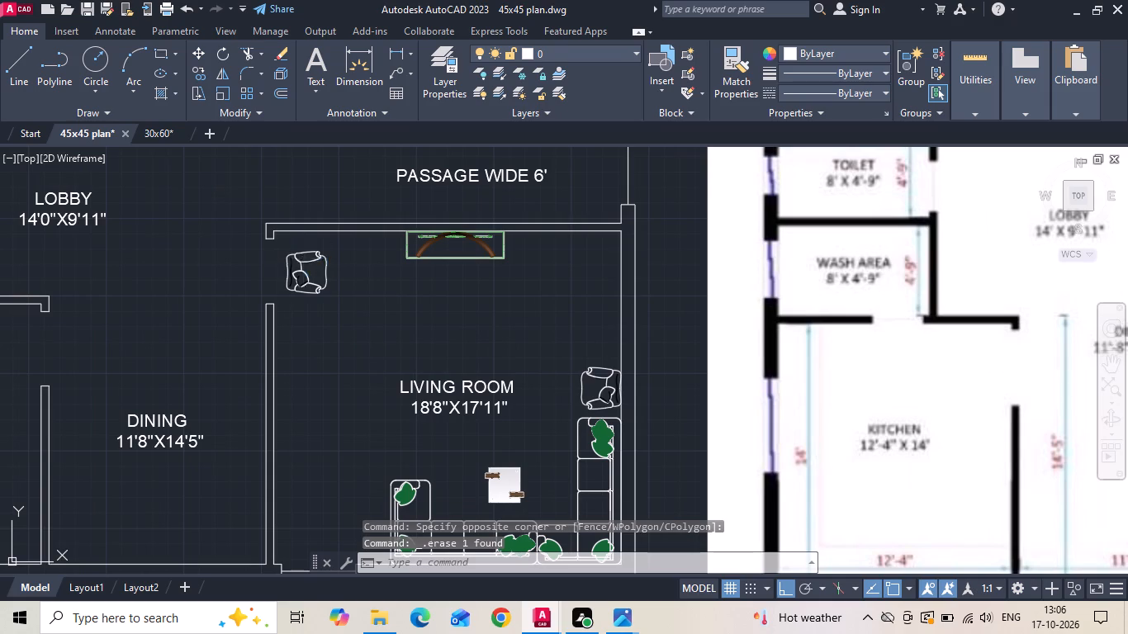
pyautogui.press('m')
pyautogui.write('I')
pyautogui.press('space')
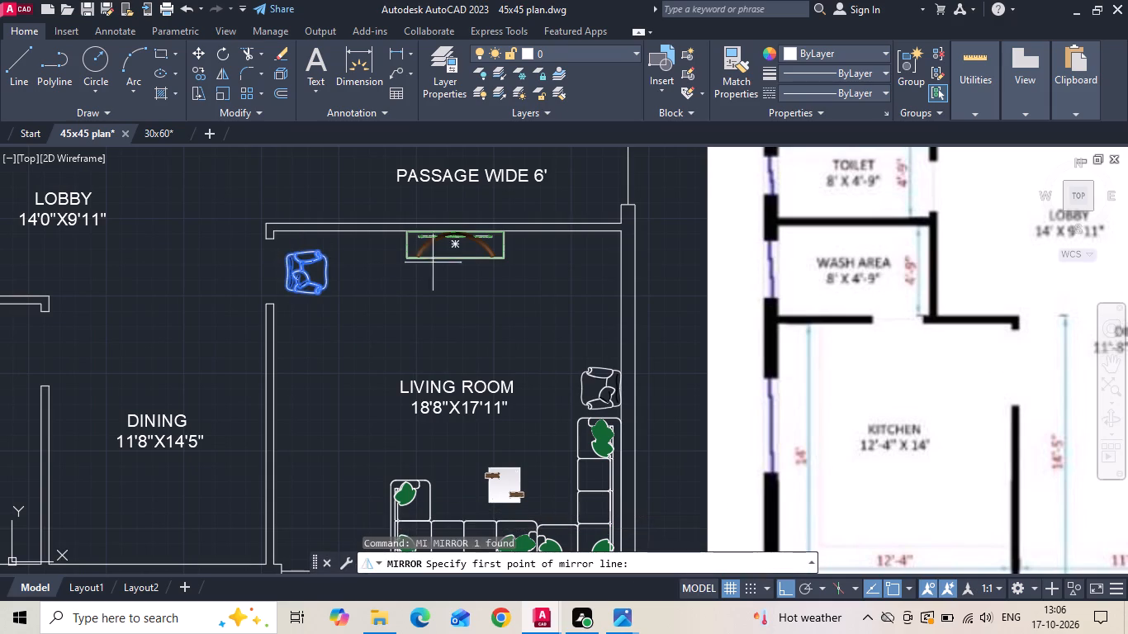
pyautogui.click(528, 297)
pyautogui.click(523, 332)
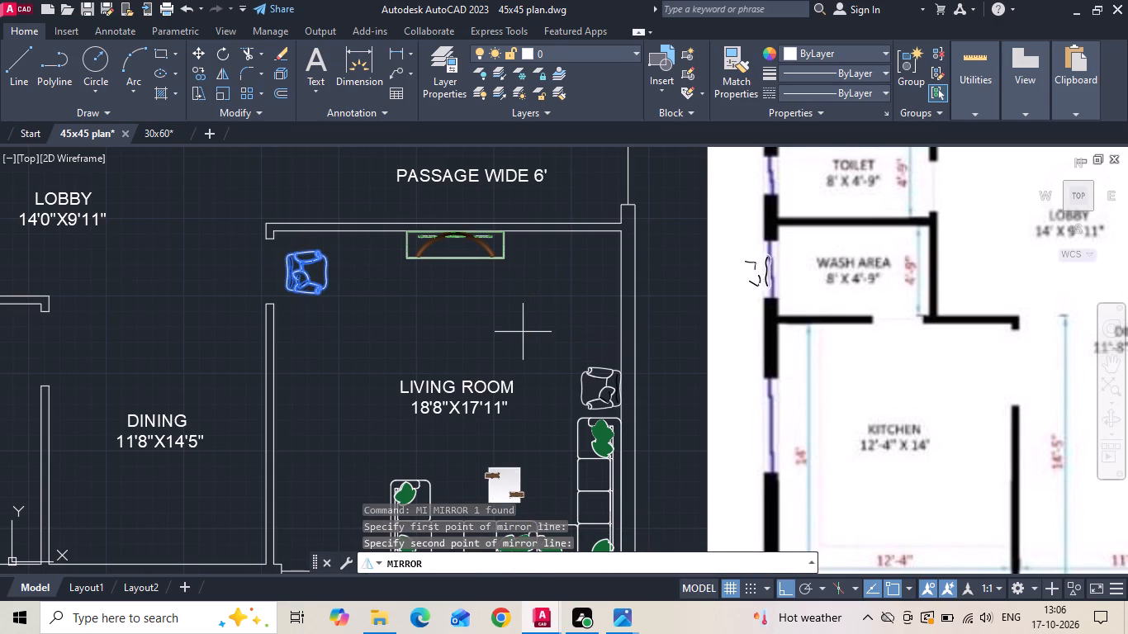
pyautogui.press('n')
pyautogui.press('space')
# Move the mirrored armchair by its back's midpoint to the outer side wall, just above the existing armchair.
pyautogui.click(756, 263)
pyautogui.rightClick(757, 263)
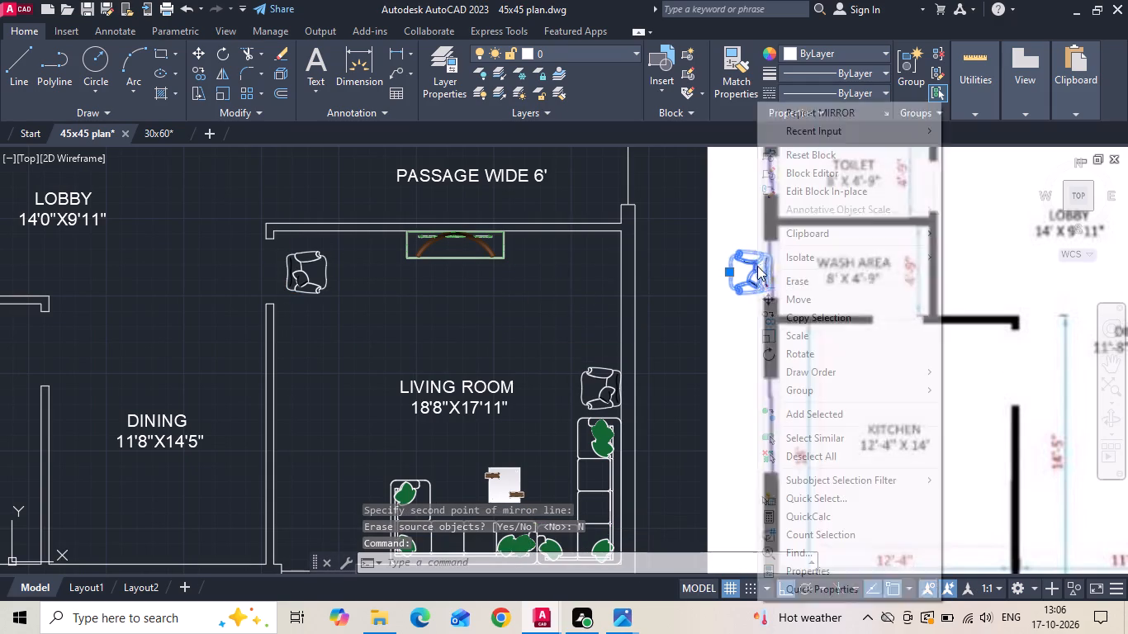
pyautogui.click(780, 305)
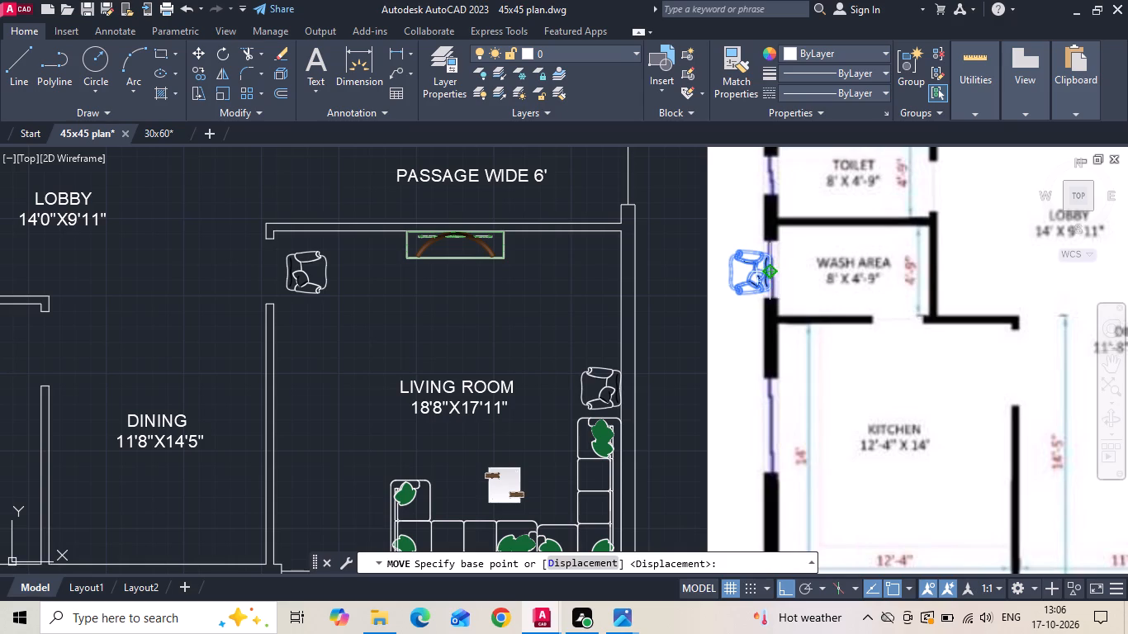
pyautogui.click(772, 271)
pyautogui.click(623, 344)
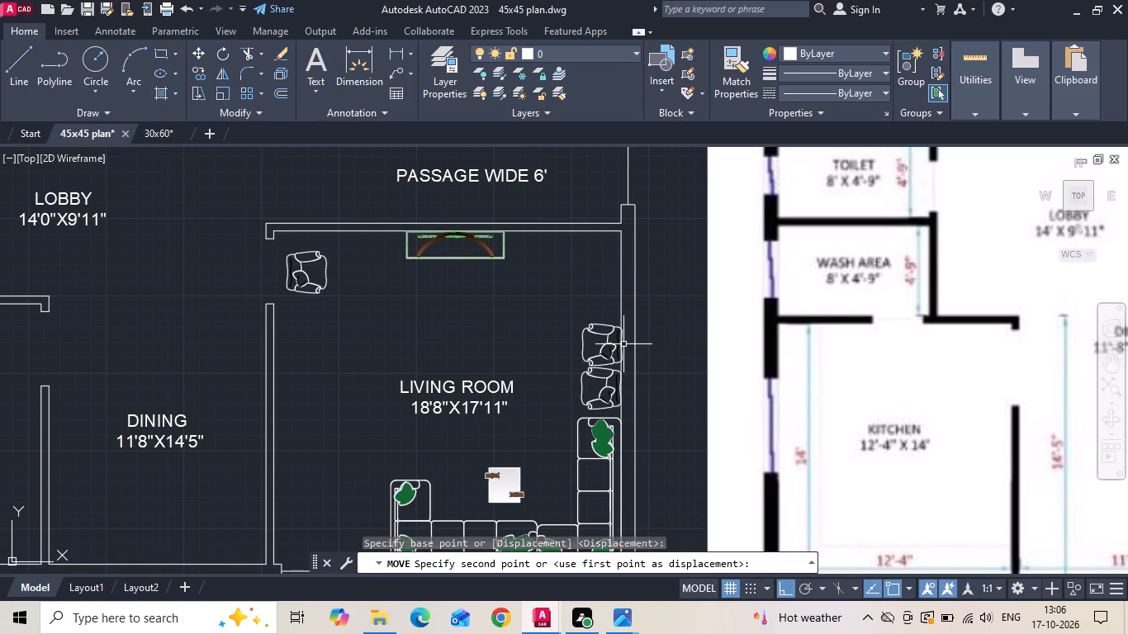
# Delete the original armchair beside the dining-side opening of the living room.
pyautogui.moveTo(348, 282); pyautogui.dragTo(319, 277)
pyautogui.click(292, 260)
pyautogui.press('Delete')
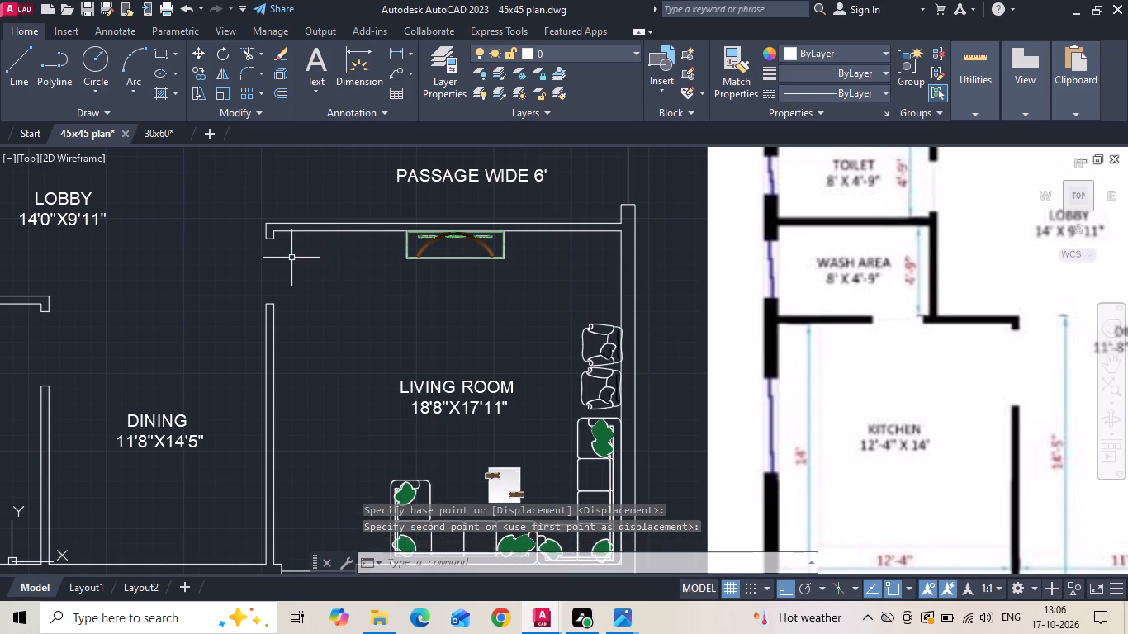
# Move the upper armchair horizontally, slightly off the living room's outer side wall.
pyautogui.scroll(2, 628, 381)
pyautogui.scroll(2, 590, 317)
pyautogui.click(538, 280)
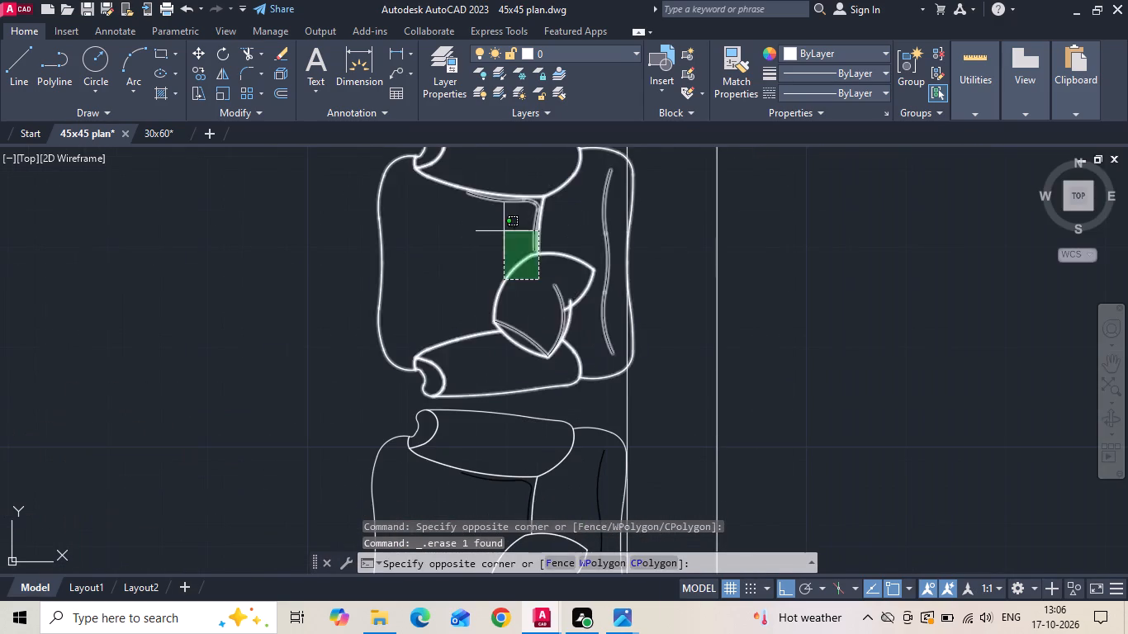
pyautogui.click(503, 230)
pyautogui.rightClick(503, 230)
pyautogui.click(547, 294)
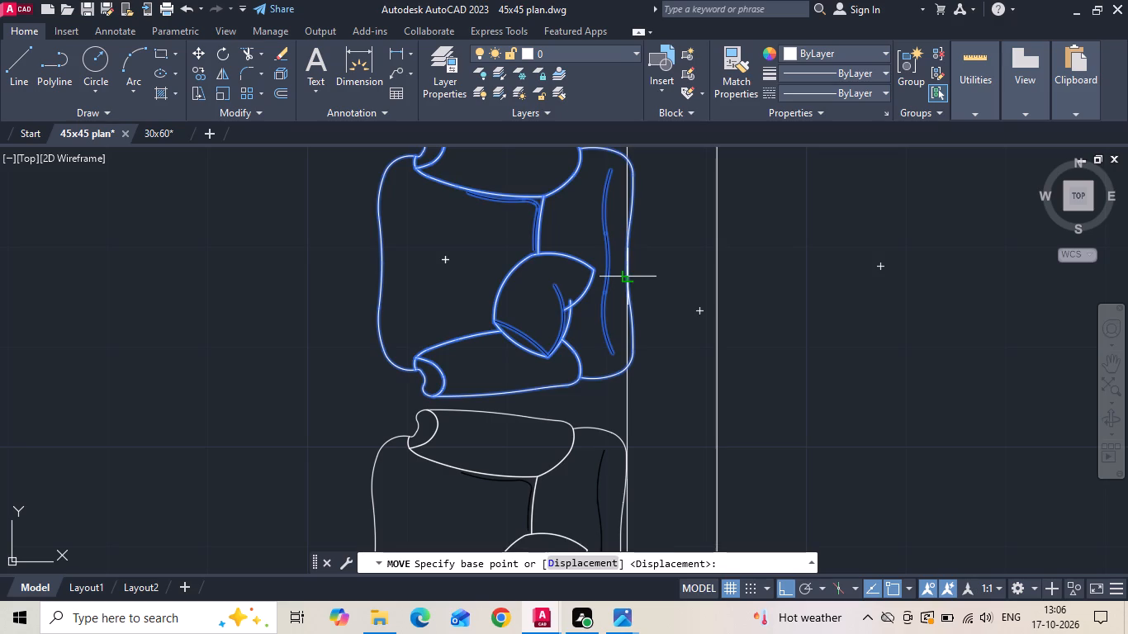
pyautogui.click(626, 271)
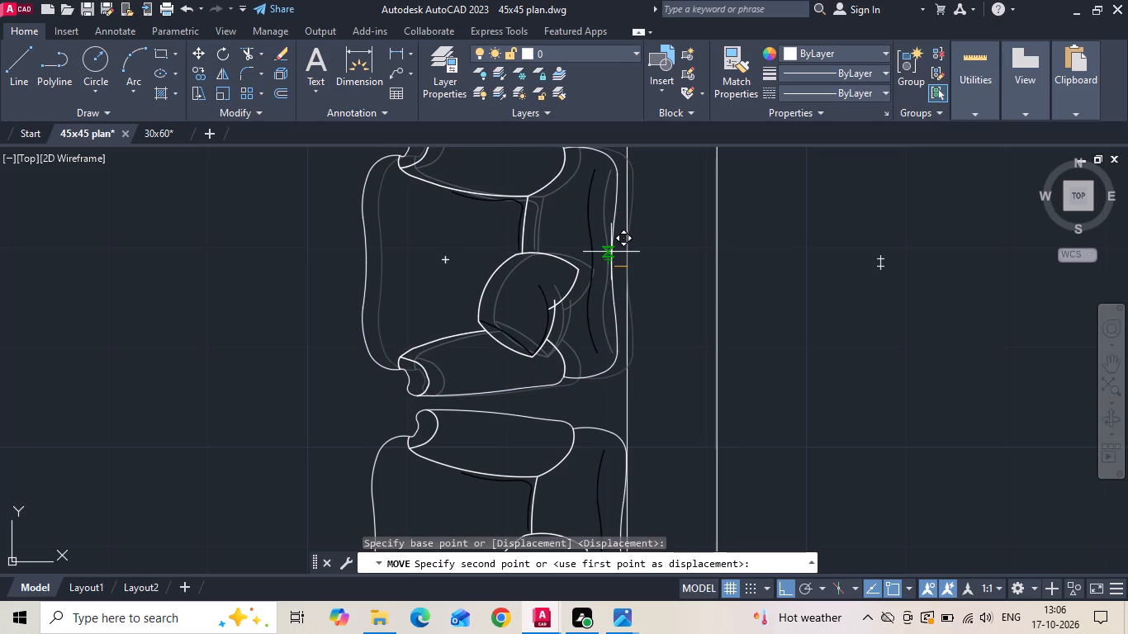
pyautogui.click(611, 252)
# Move the lower armchair horizontally off the outer side wall, roughly in line with the upper armchair.
pyautogui.scroll(-2, 568, 198)
pyautogui.moveTo(576, 302); pyautogui.dragTo(565, 318)
pyautogui.click(531, 341)
pyautogui.rightClick(531, 341)
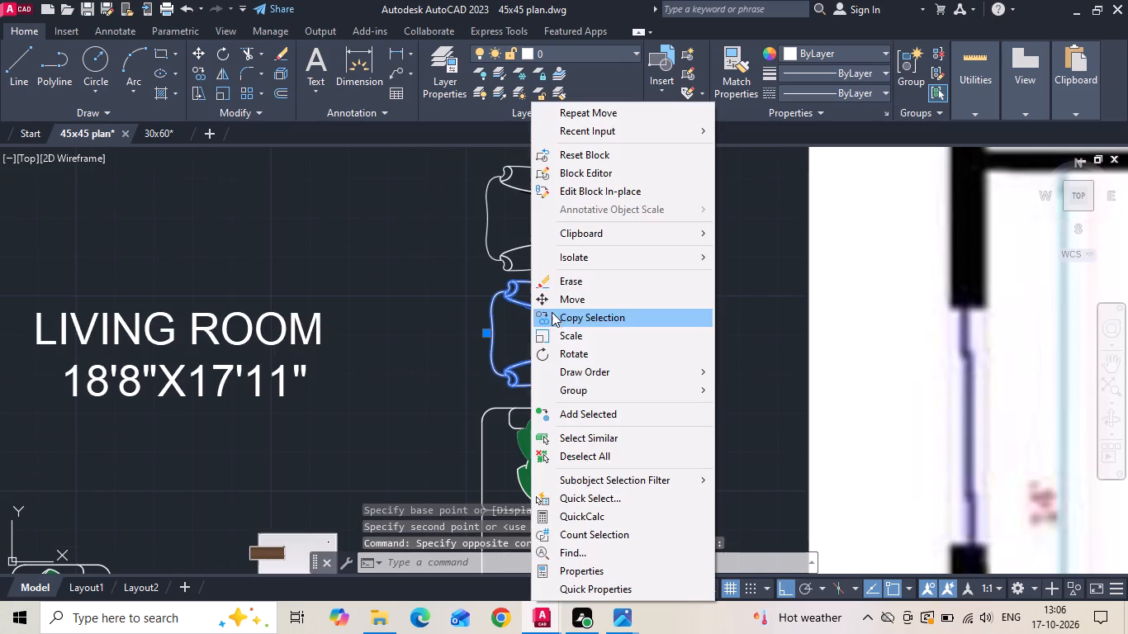
pyautogui.click(568, 293)
pyautogui.scroll(1, 699, 358)
pyautogui.click(712, 355)
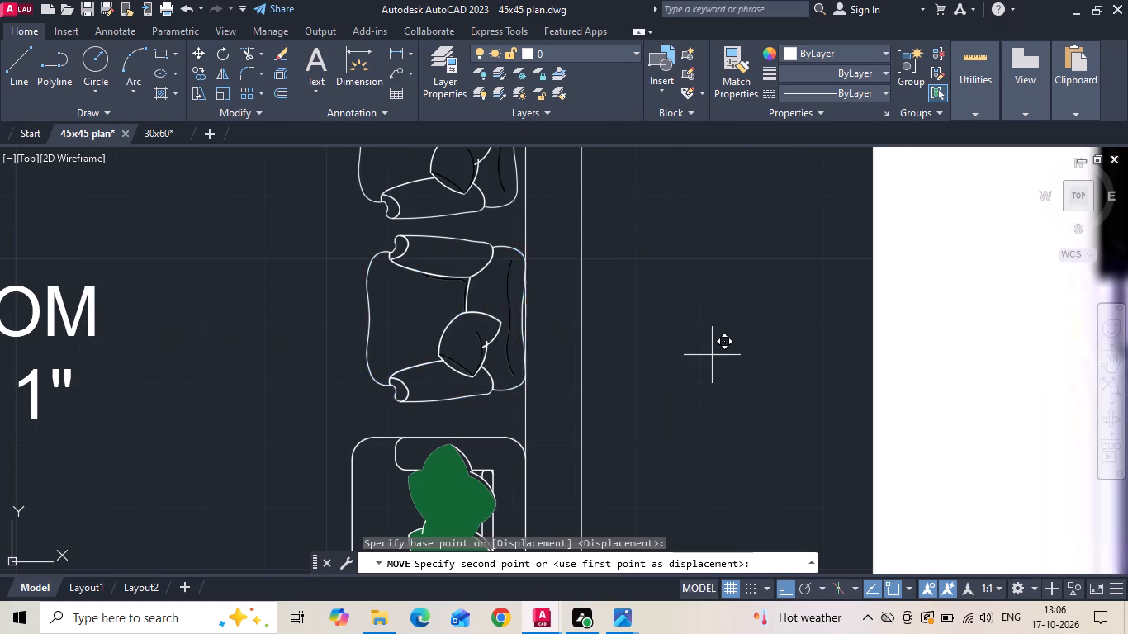
pyautogui.click(704, 355)
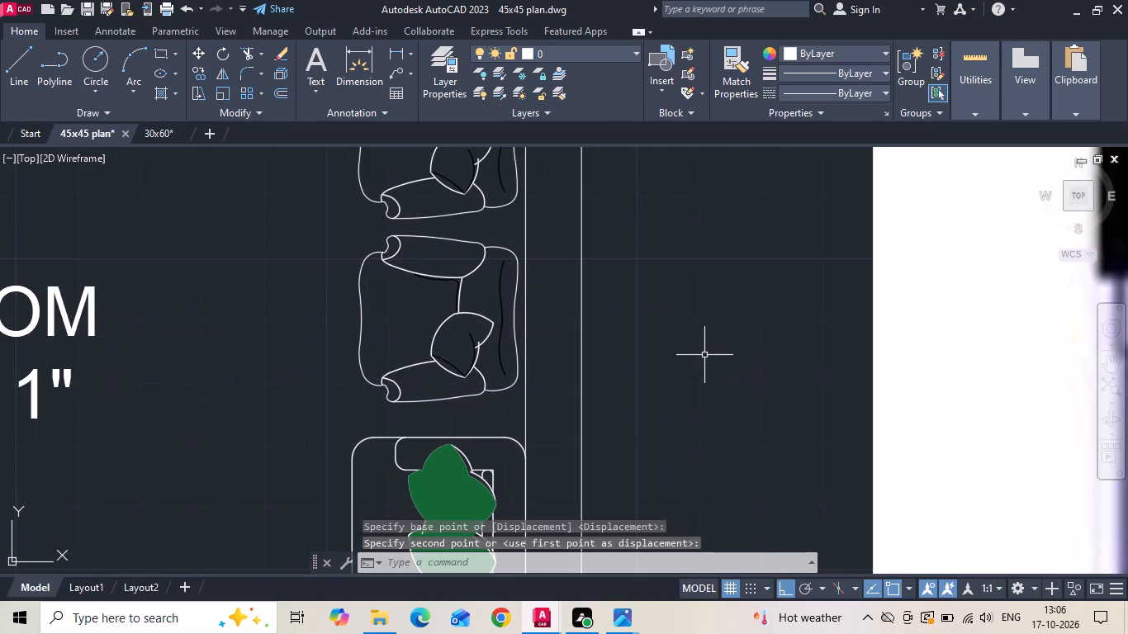
# Save the 45x45 plan drawing.
pyautogui.hotkey('ctrl', 's')
pyautogui.hotkey('ctrl', 's')
pyautogui.scroll(-2, 610, 400)
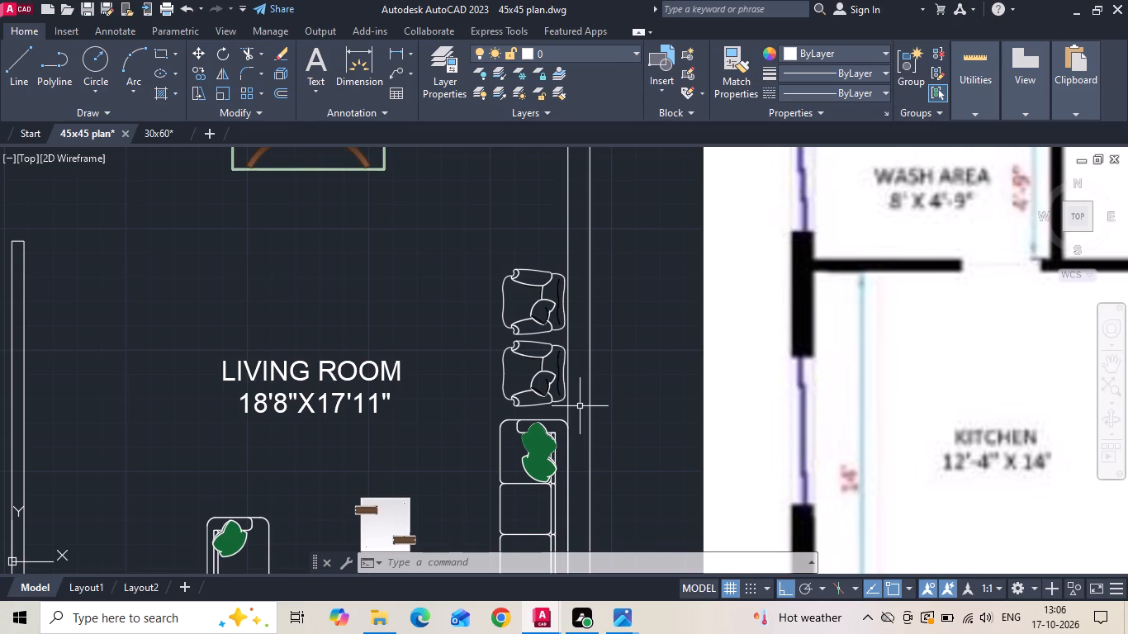
pyautogui.scroll(-2, 572, 356)
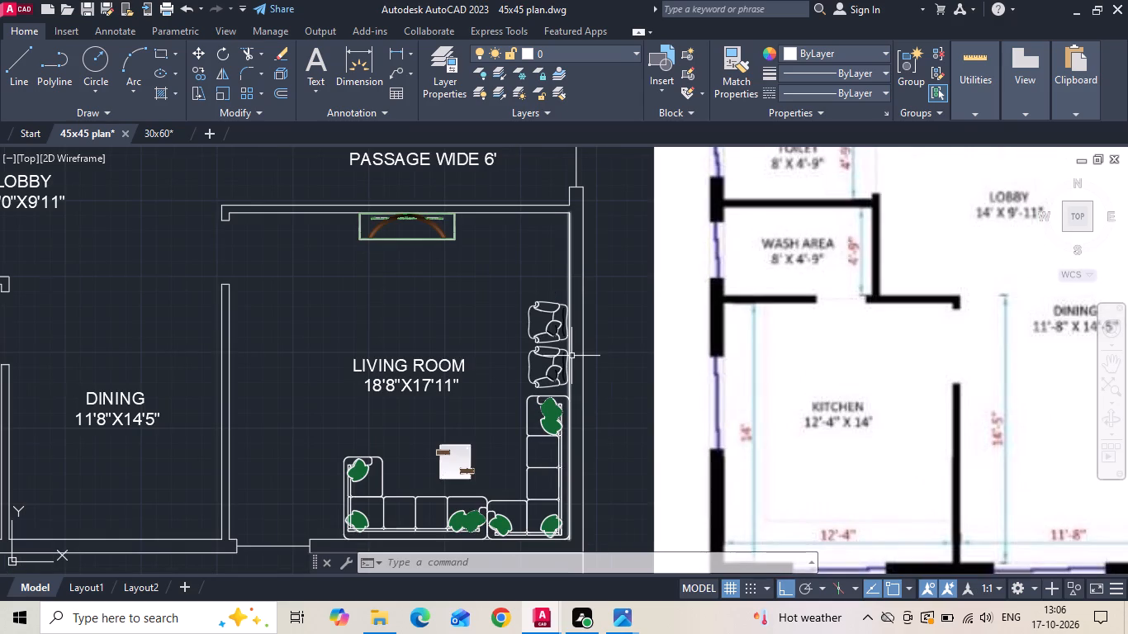
pyautogui.hotkey('ctrl', 's')
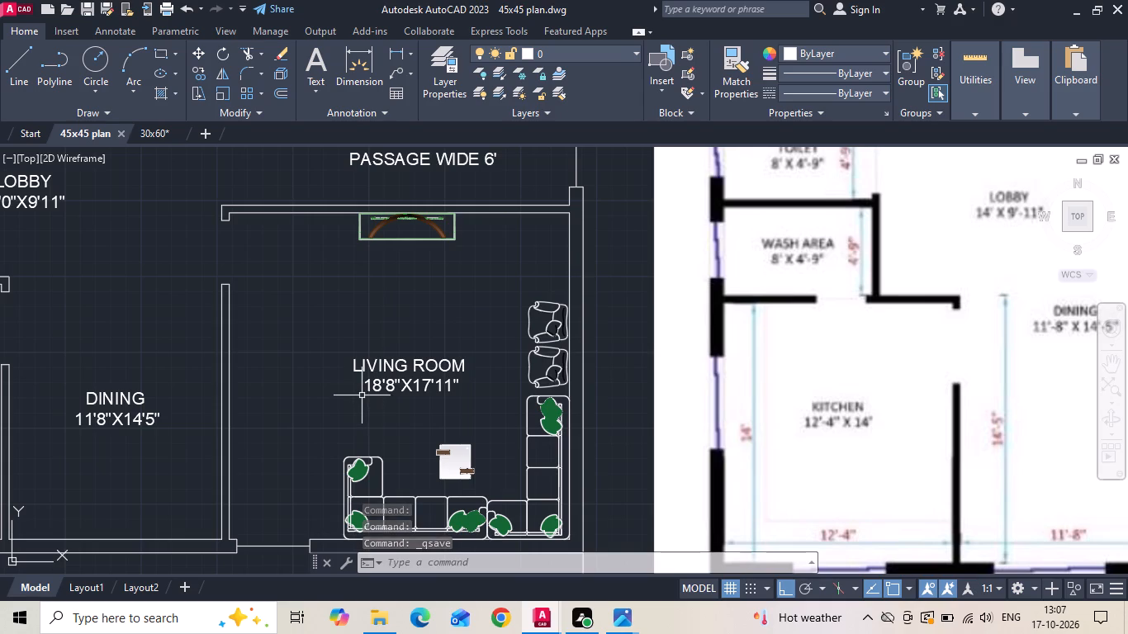
# Move the L-shaped sofa nearest the entrance about 5.8" horizontally away from the adjoining corner sofa.
pyautogui.moveTo(361, 386); pyautogui.dragTo(377, 313, button='middle')
pyautogui.scroll(2, 405, 430)
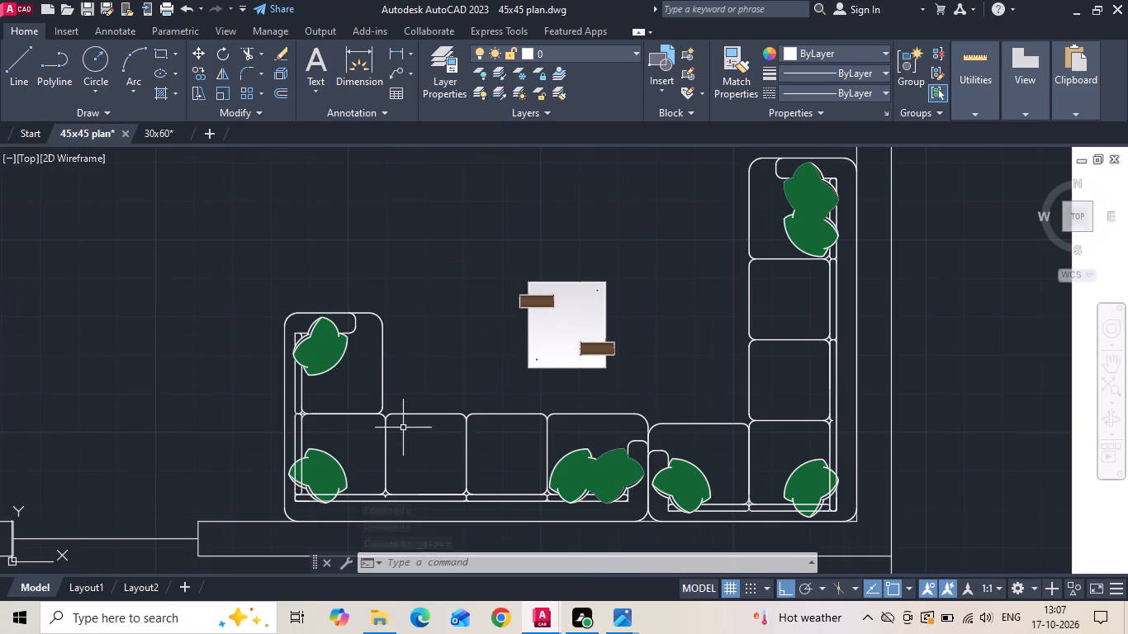
pyautogui.click(402, 427)
pyautogui.click(382, 369)
pyautogui.rightClick(382, 367)
pyautogui.click(427, 299)
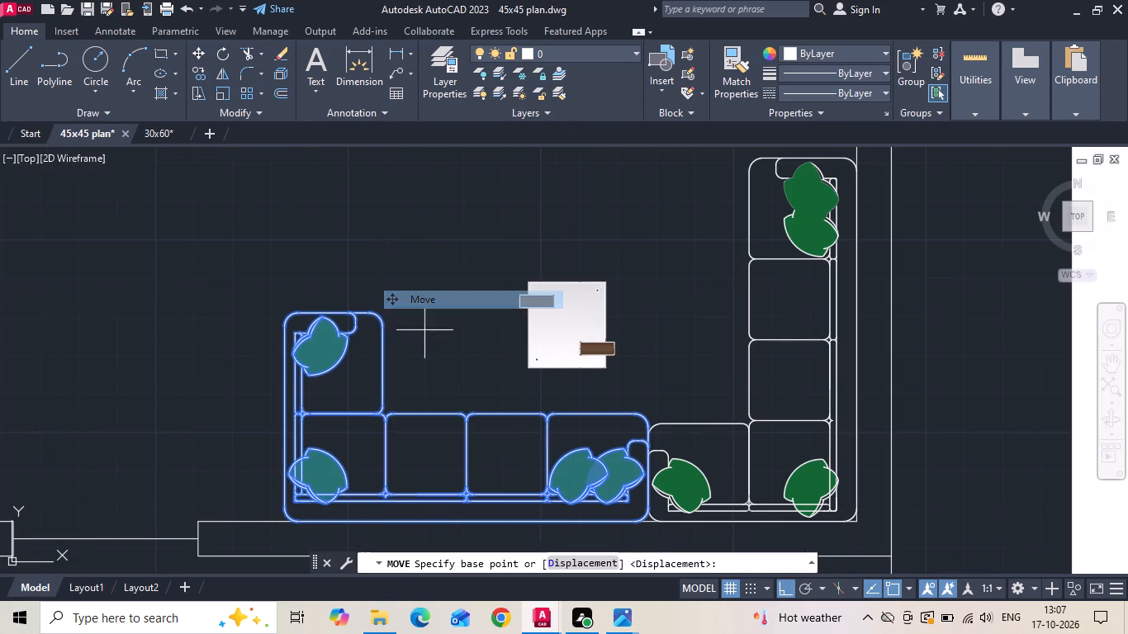
pyautogui.click(426, 367)
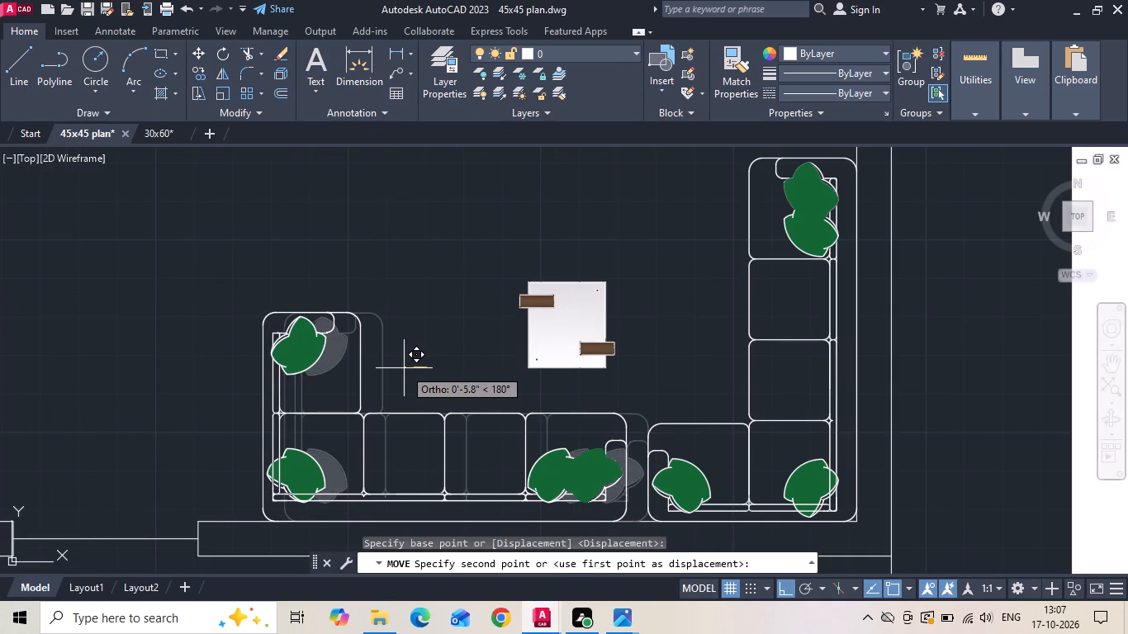
pyautogui.click(404, 368)
# Save the 45x45 plan with the updated living room furniture layout.
pyautogui.hotkey('ctrl', 's')
pyautogui.hotkey('ctrl', 's')
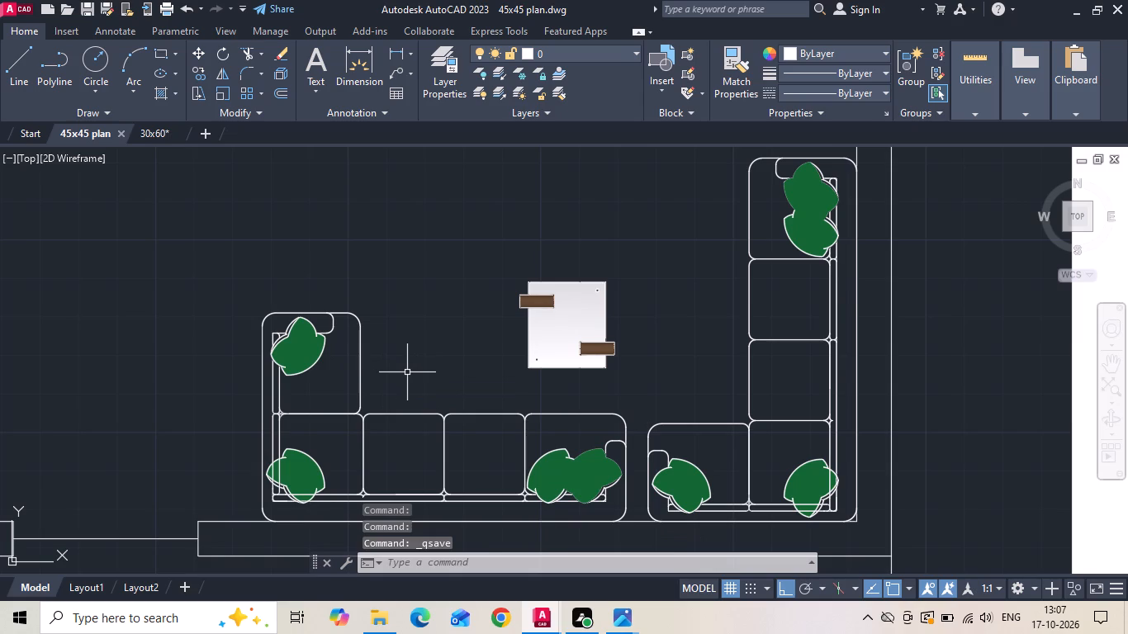
pyautogui.scroll(-1, 594, 473)
pyautogui.scroll(-1, 538, 430)
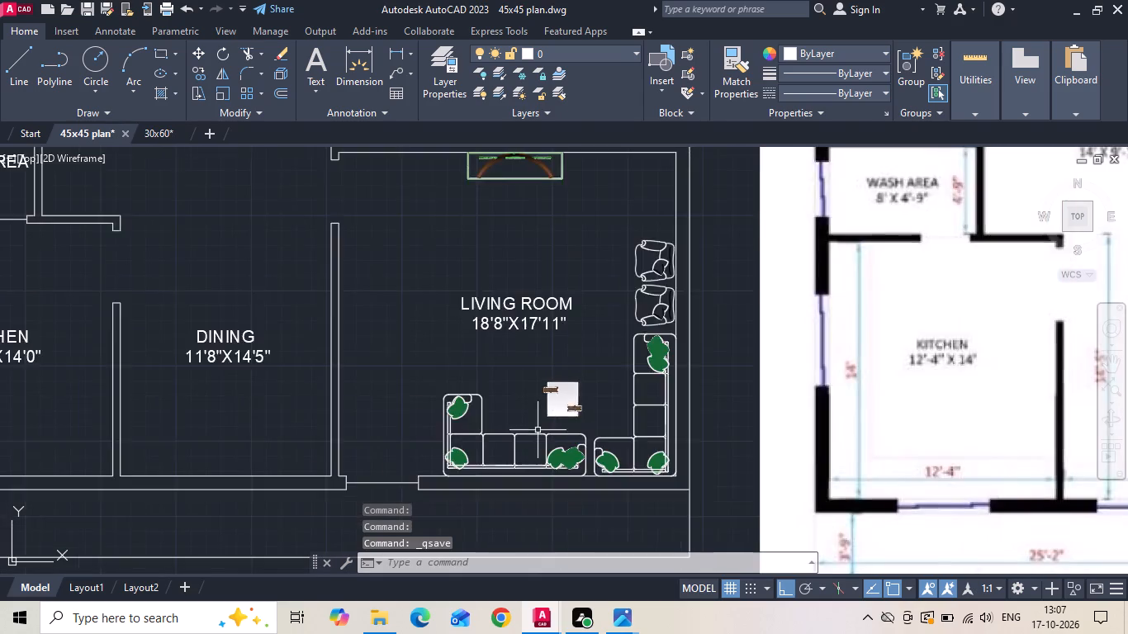
pyautogui.scroll(-1, 538, 430)
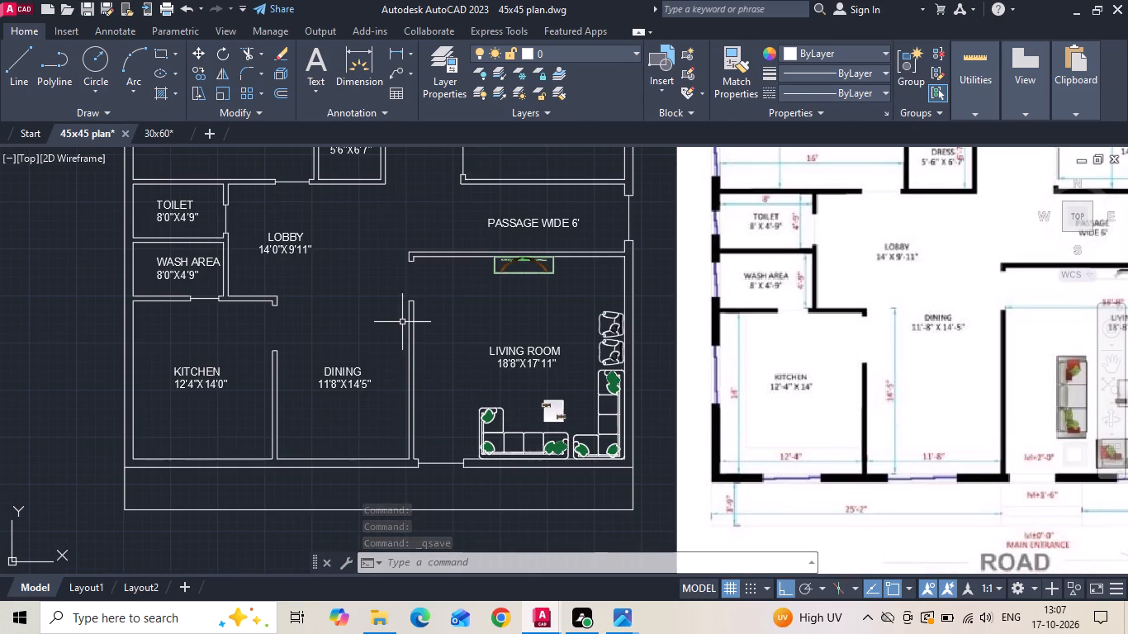
pyautogui.moveTo(400, 330); pyautogui.dragTo(408, 455, button='middle')
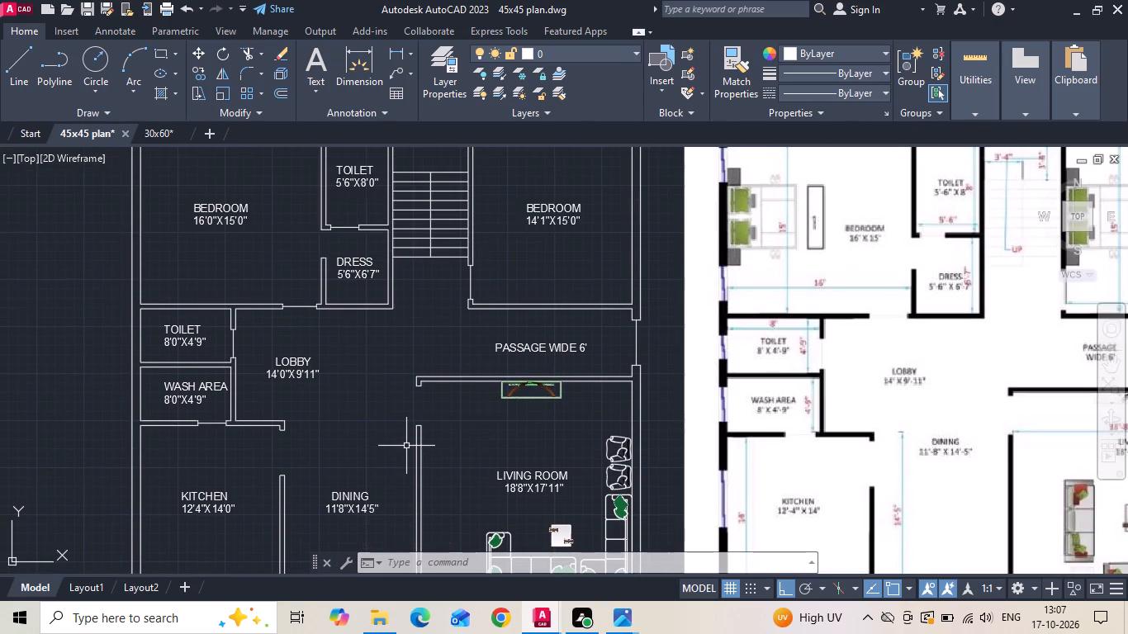
pyautogui.hotkey('ctrl', 's')
pyautogui.hotkey('ctrl', 's')
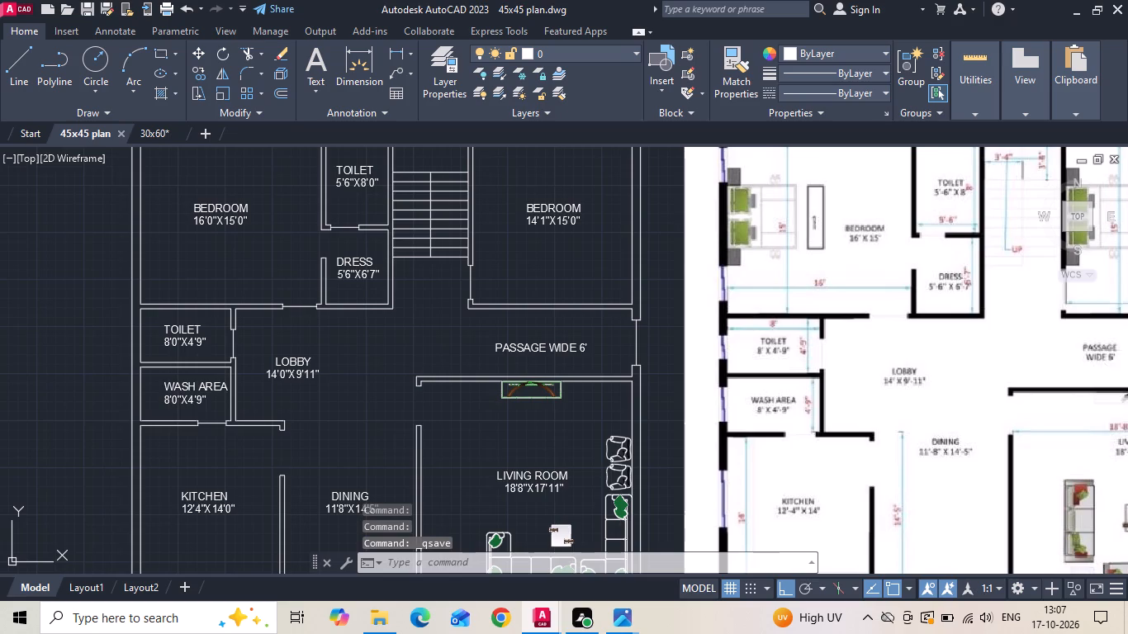
pyautogui.scroll(-1, 400, 417)
pyautogui.hotkey('ctrl', 's')
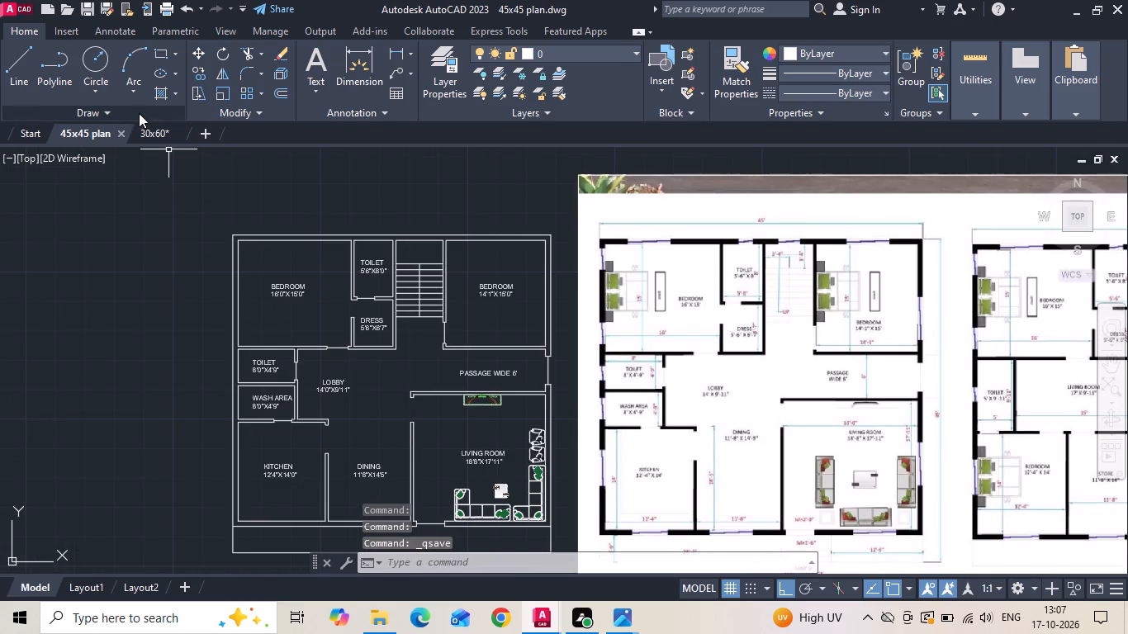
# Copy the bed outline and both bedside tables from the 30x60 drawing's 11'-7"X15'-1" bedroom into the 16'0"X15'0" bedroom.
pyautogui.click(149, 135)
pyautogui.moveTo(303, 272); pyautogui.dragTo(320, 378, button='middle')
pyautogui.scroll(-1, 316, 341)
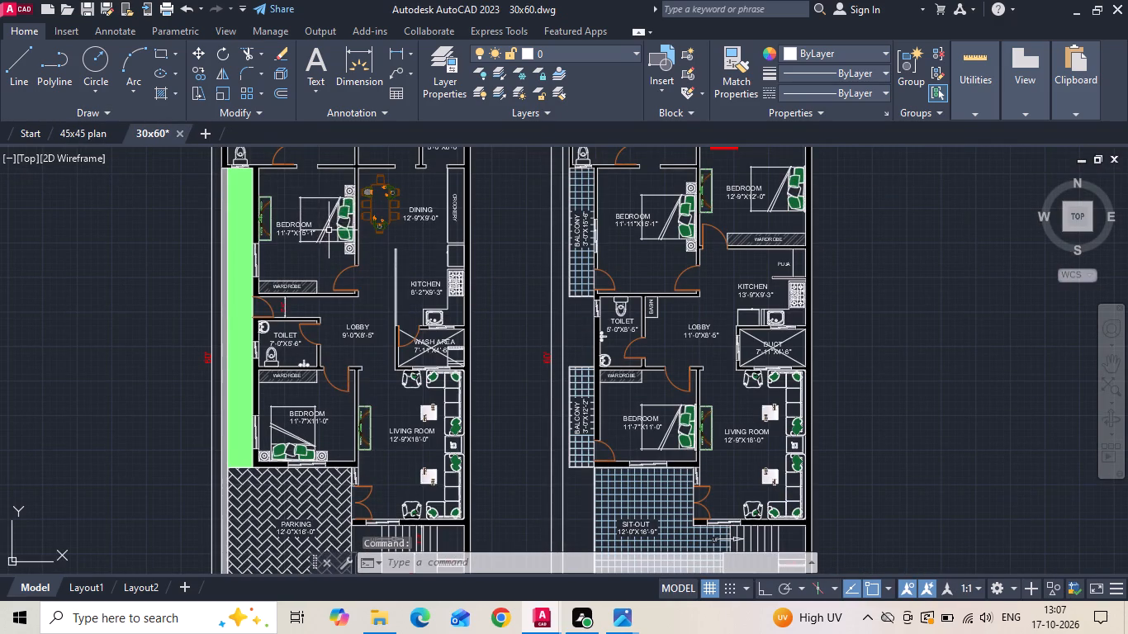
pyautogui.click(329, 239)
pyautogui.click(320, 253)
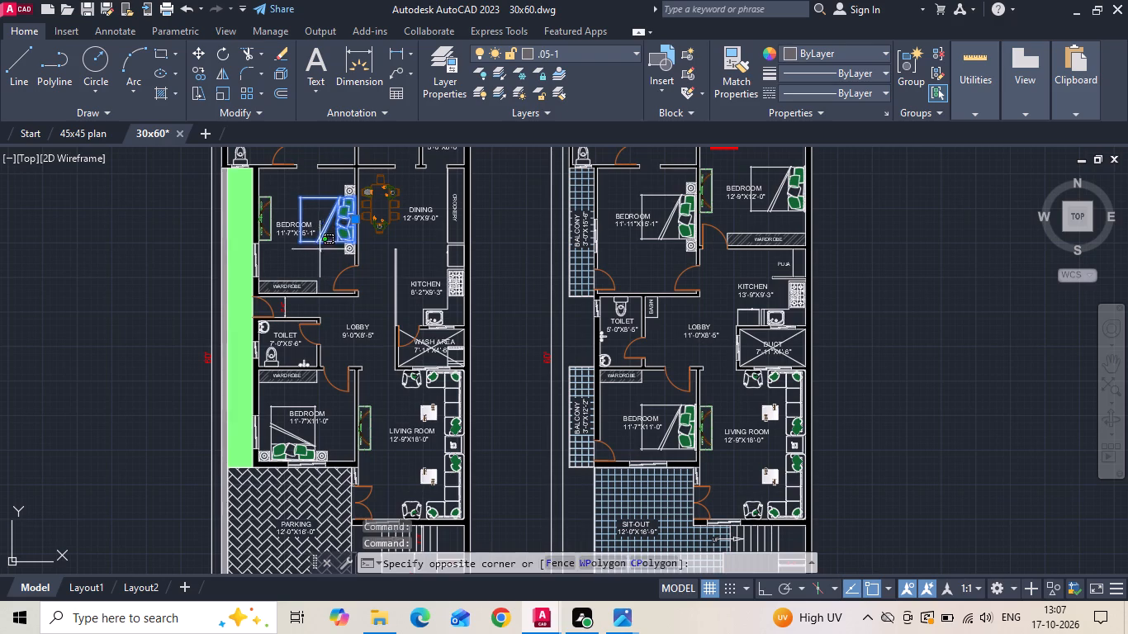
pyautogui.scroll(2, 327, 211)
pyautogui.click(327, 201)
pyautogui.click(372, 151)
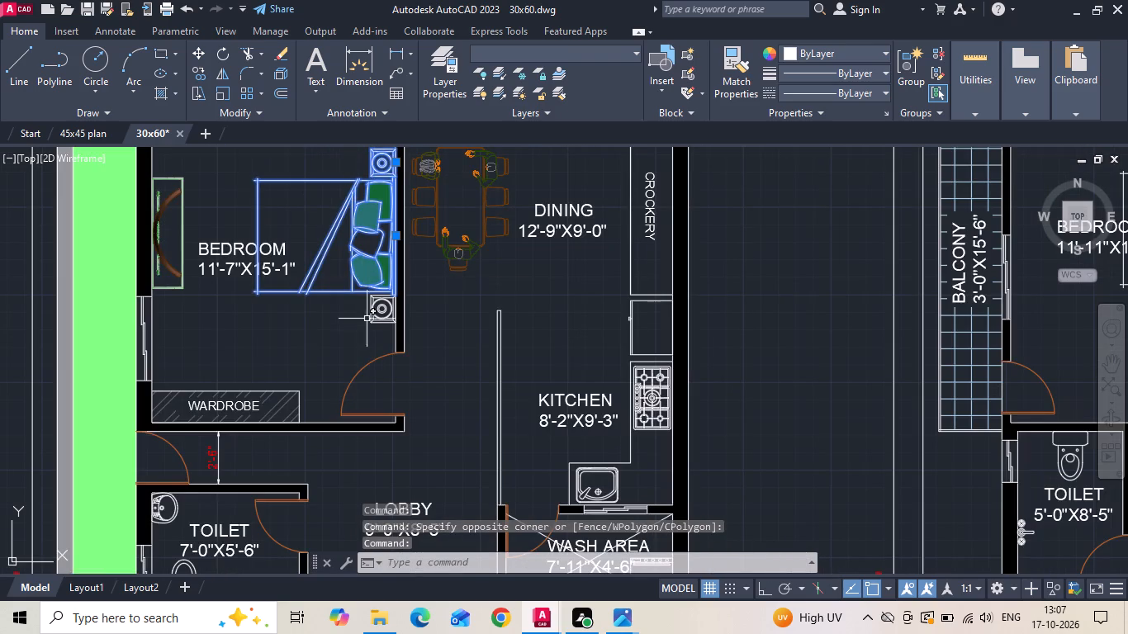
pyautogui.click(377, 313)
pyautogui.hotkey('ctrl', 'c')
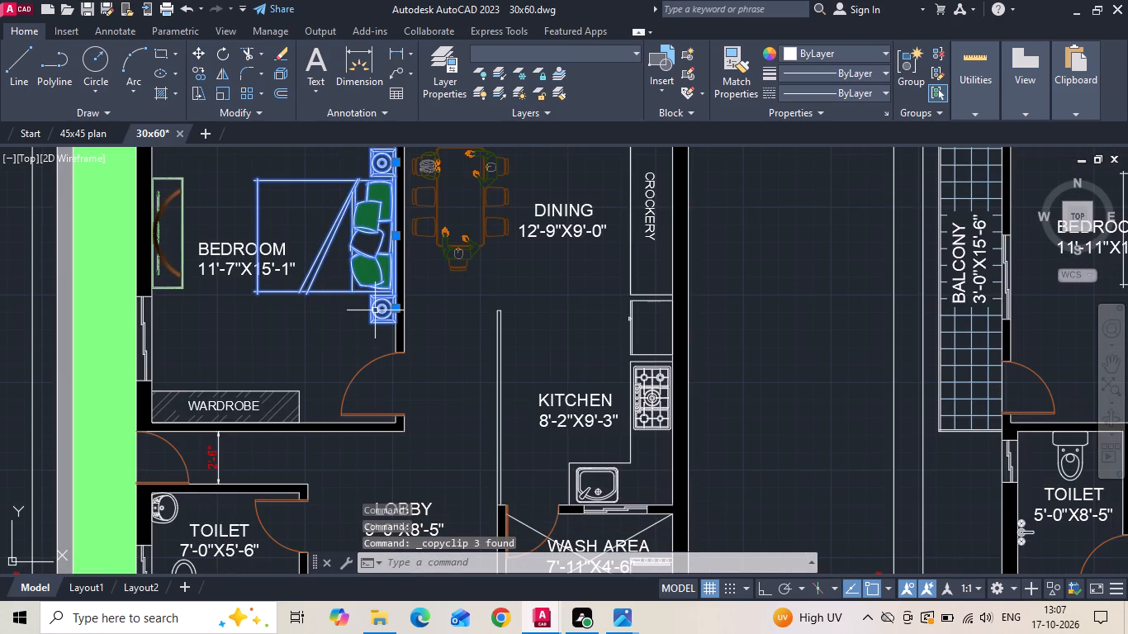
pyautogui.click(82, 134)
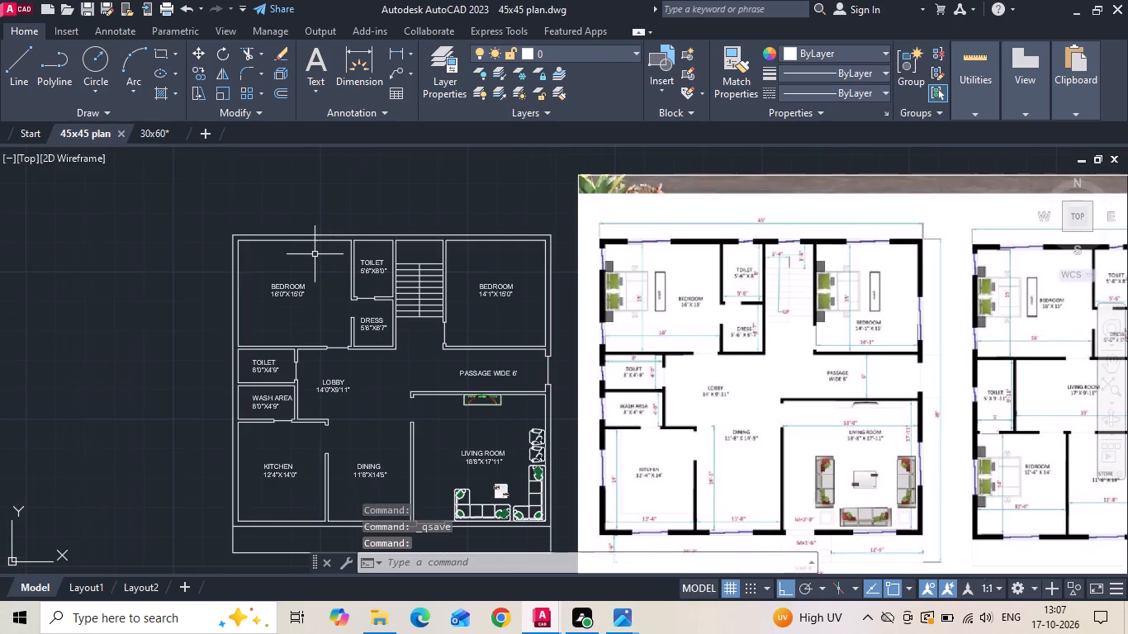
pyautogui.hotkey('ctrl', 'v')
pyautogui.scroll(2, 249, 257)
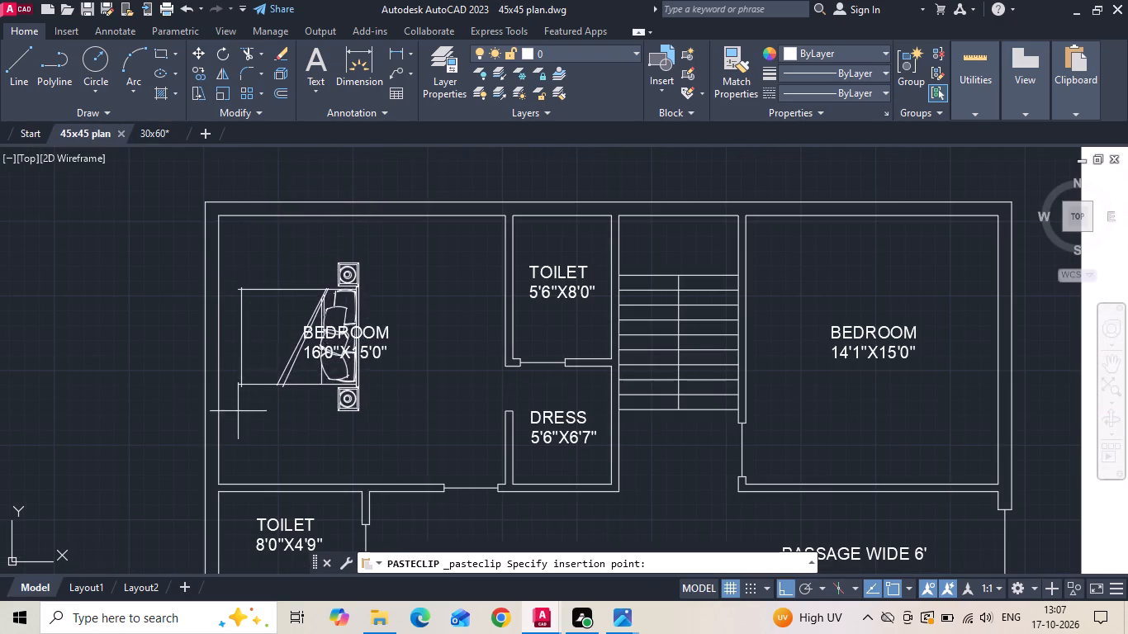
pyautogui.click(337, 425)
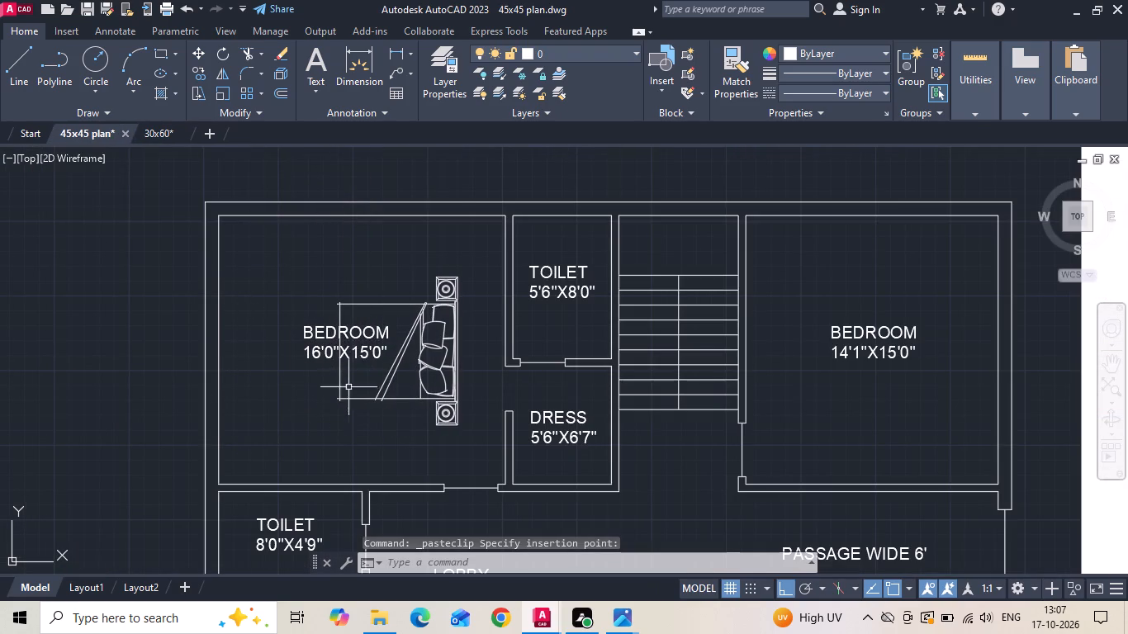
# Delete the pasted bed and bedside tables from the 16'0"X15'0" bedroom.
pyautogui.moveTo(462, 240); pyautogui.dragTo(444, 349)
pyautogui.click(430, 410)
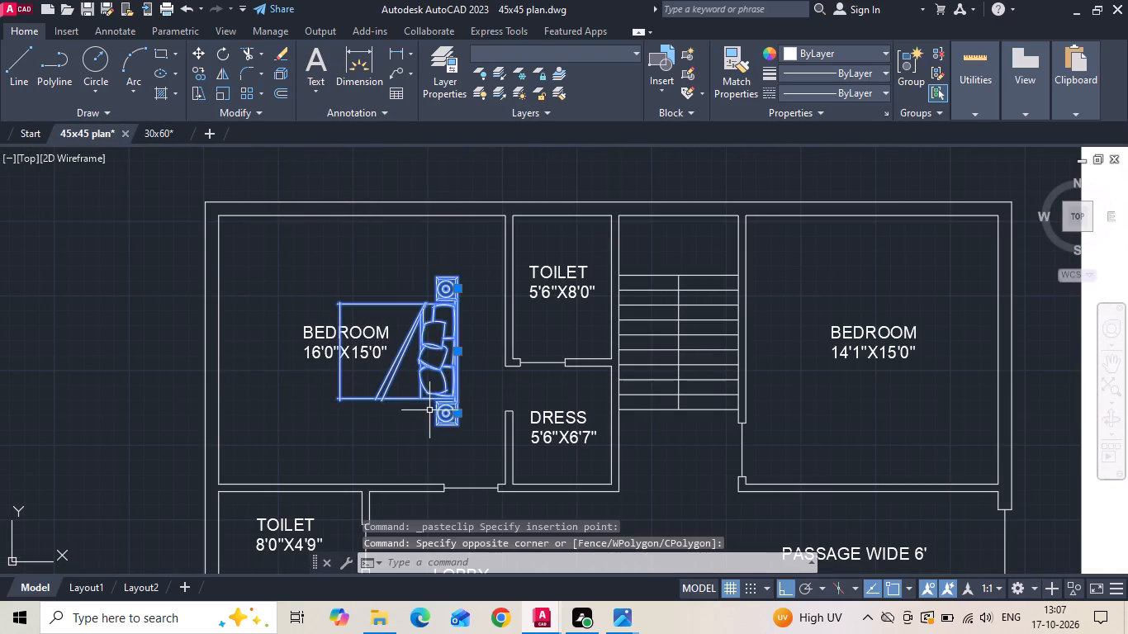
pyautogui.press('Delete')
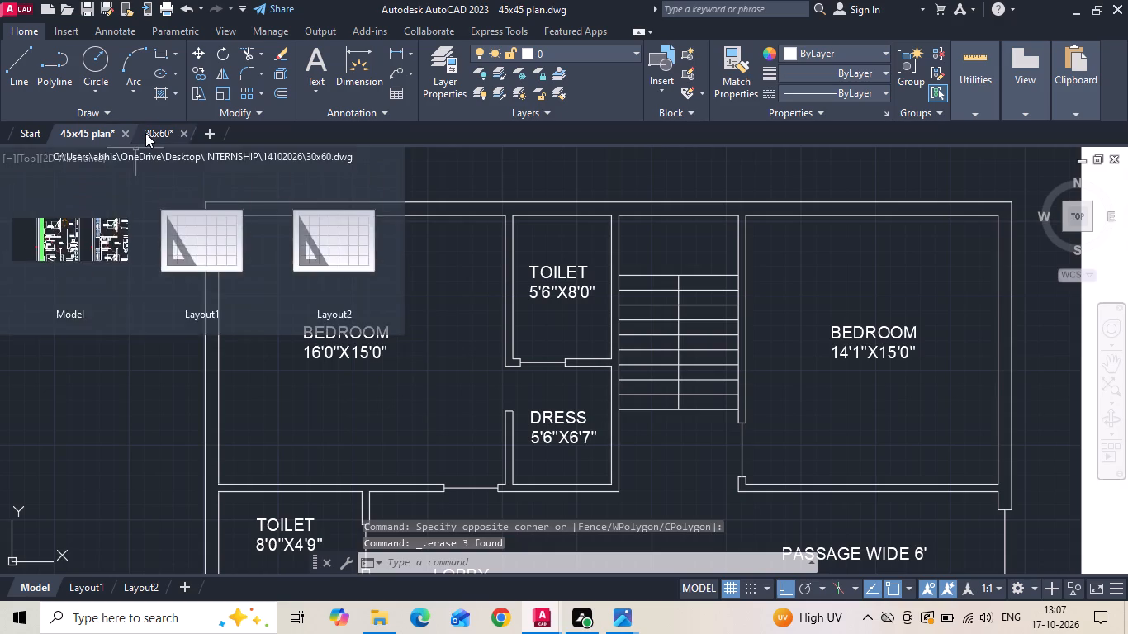
# Copy the complete bed set, including green pillow fills and both bedside tables, from the 30x60 drawing into the 16'0"X15'0" bedroom.
pyautogui.click(146, 132)
pyautogui.scroll(1, 325, 267)
pyautogui.moveTo(325, 271); pyautogui.dragTo(336, 330, button='middle')
pyautogui.scroll(-1, 338, 344)
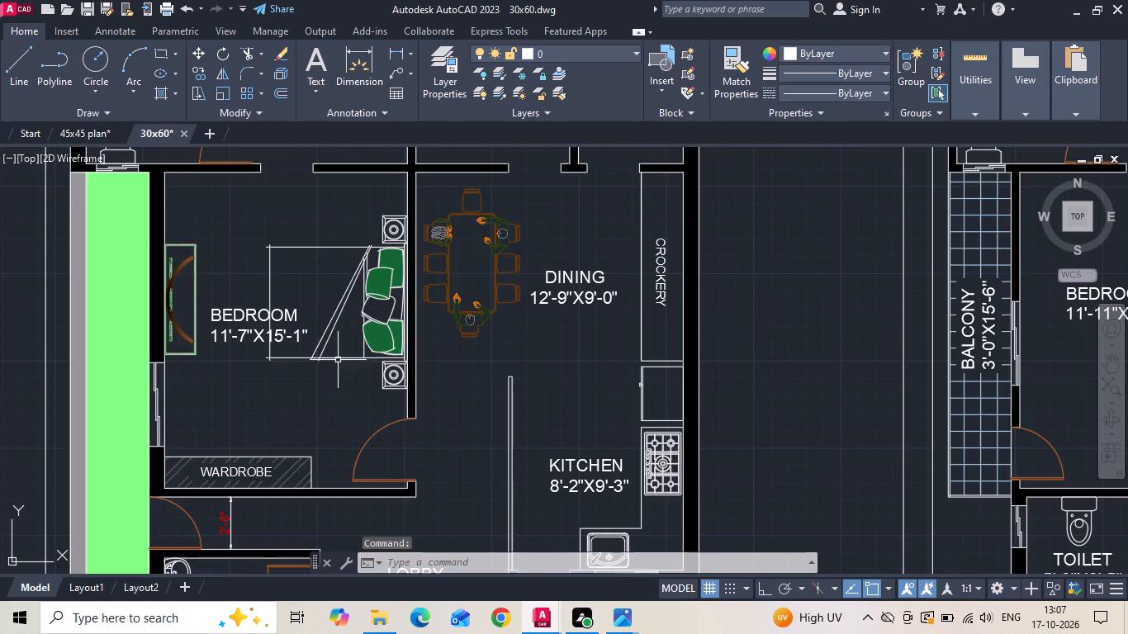
pyautogui.moveTo(397, 201); pyautogui.dragTo(396, 219)
pyautogui.click(363, 398)
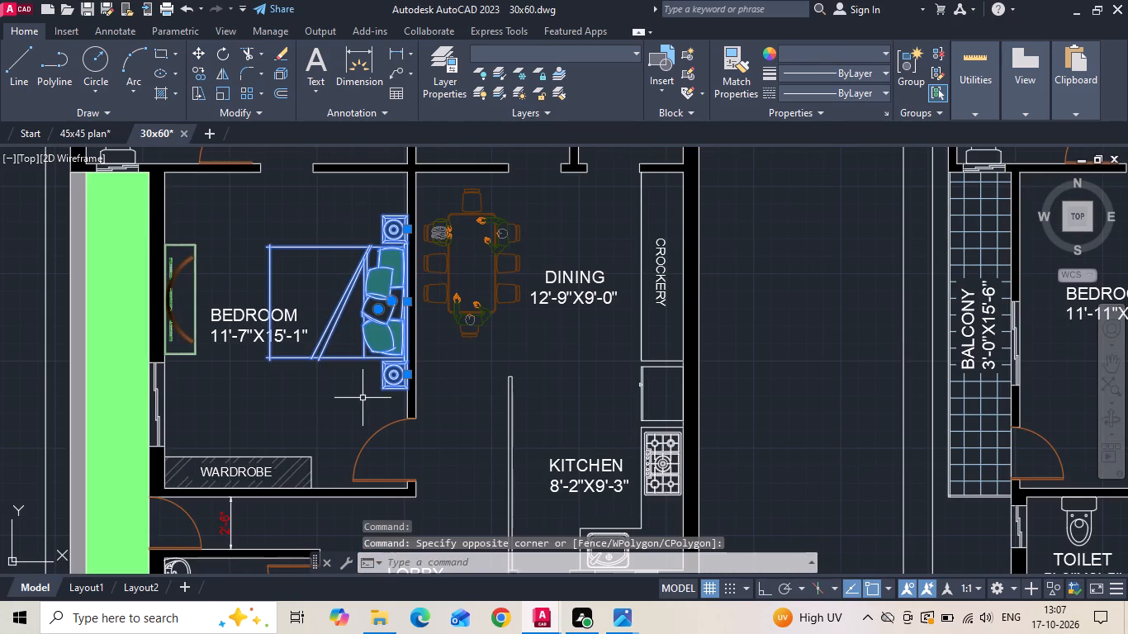
pyautogui.hotkey('ctrl', 'c')
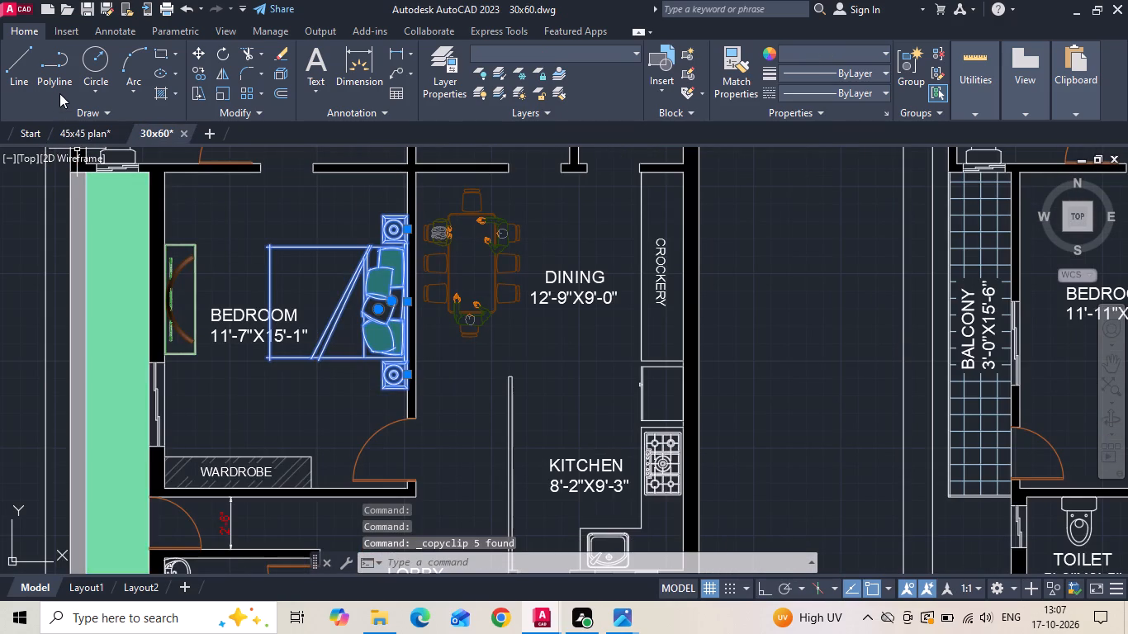
pyautogui.click(72, 134)
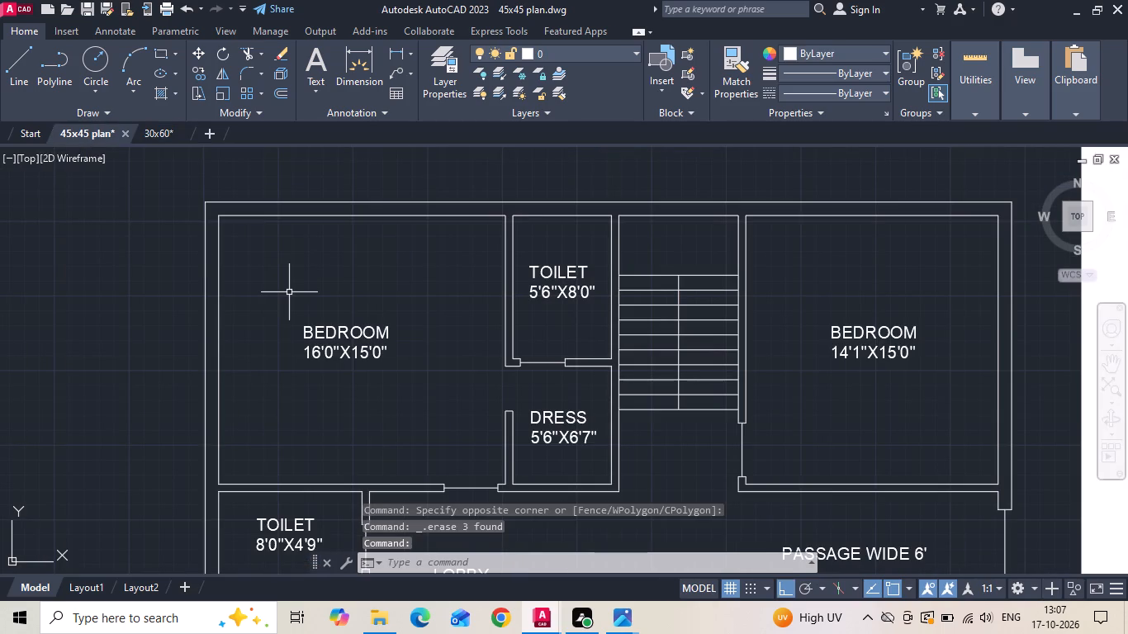
pyautogui.hotkey('ctrl', 'v')
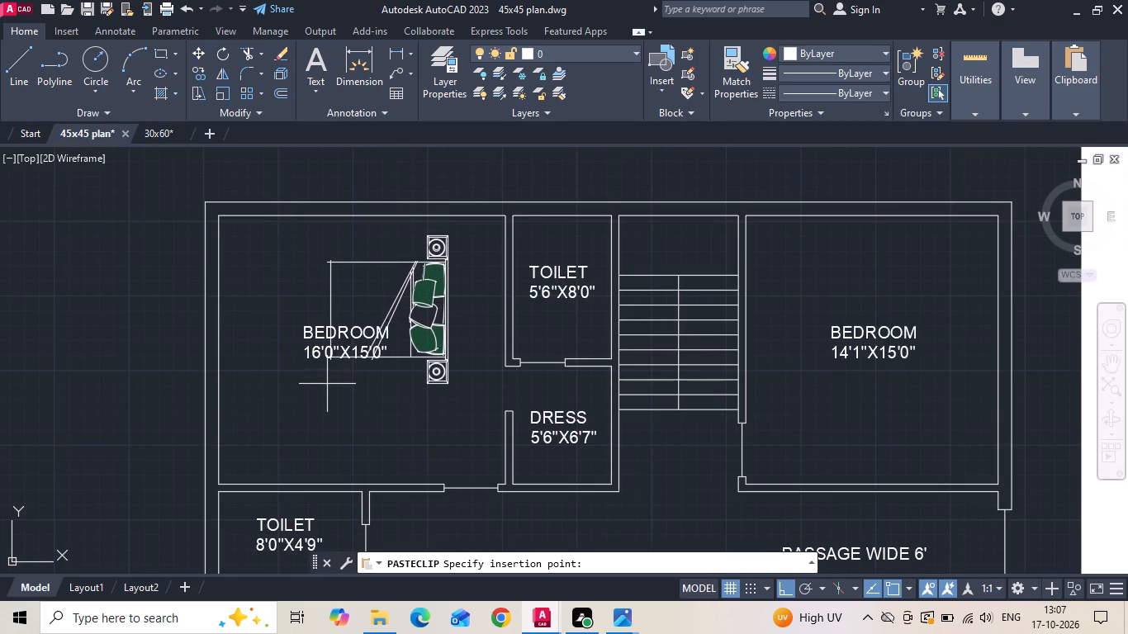
pyautogui.moveTo(327, 381); pyautogui.dragTo(327, 373, button='middle')
pyautogui.scroll(-1, 330, 380)
pyautogui.scroll(1, 356, 391)
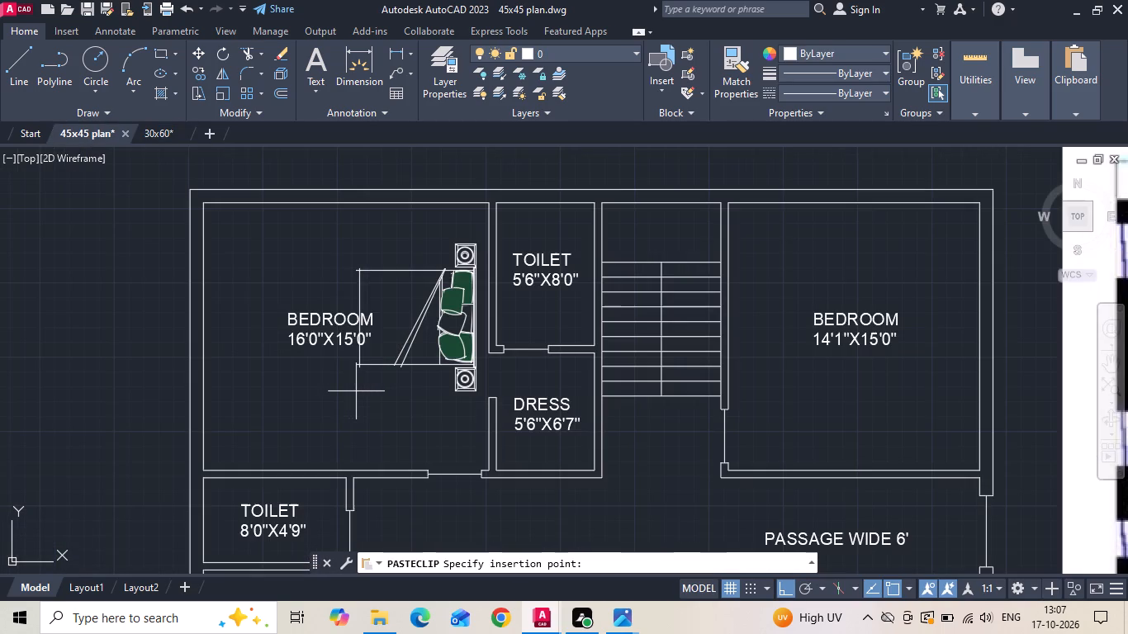
pyautogui.click(346, 393)
pyautogui.press('Escape')
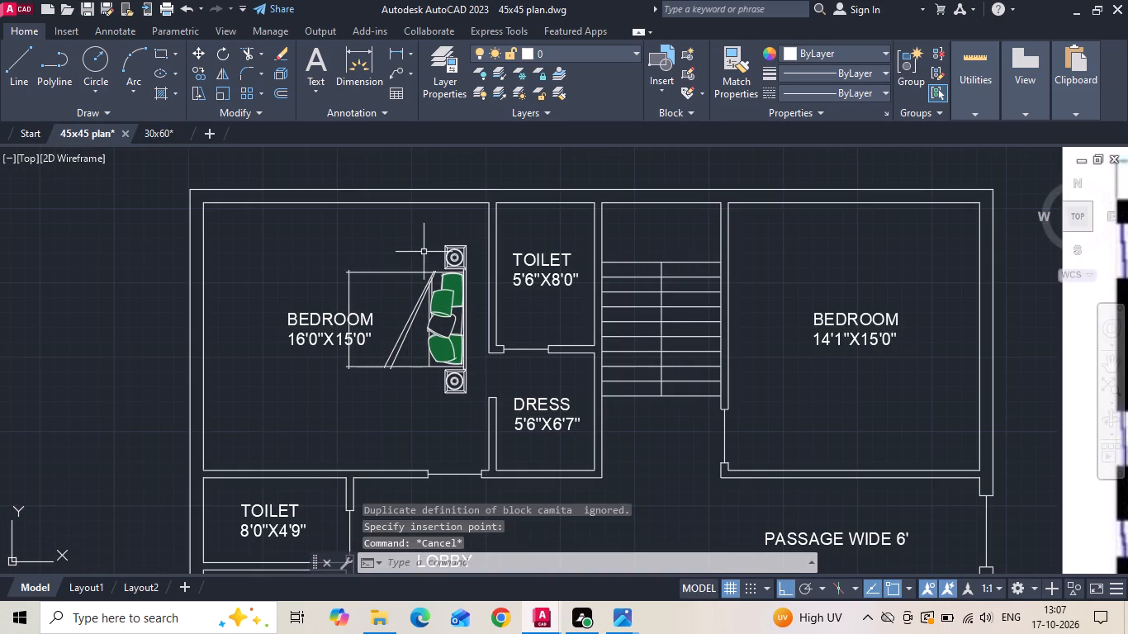
# Mirror the complete bed set in the 16'0"X15'0" bedroom about a vertical line, erasing the source objects.
pyautogui.moveTo(469, 231); pyautogui.dragTo(457, 262)
pyautogui.click(399, 418)
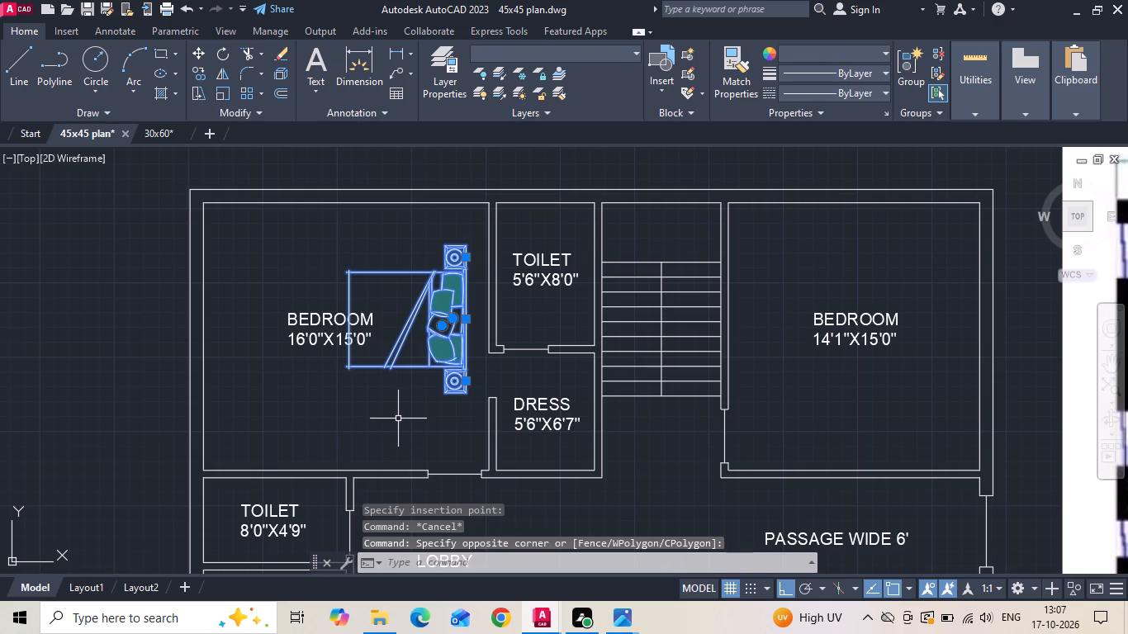
pyautogui.press('m')
pyautogui.press('i')
pyautogui.press('space')
pyautogui.moveTo(384, 308); pyautogui.dragTo(386, 316)
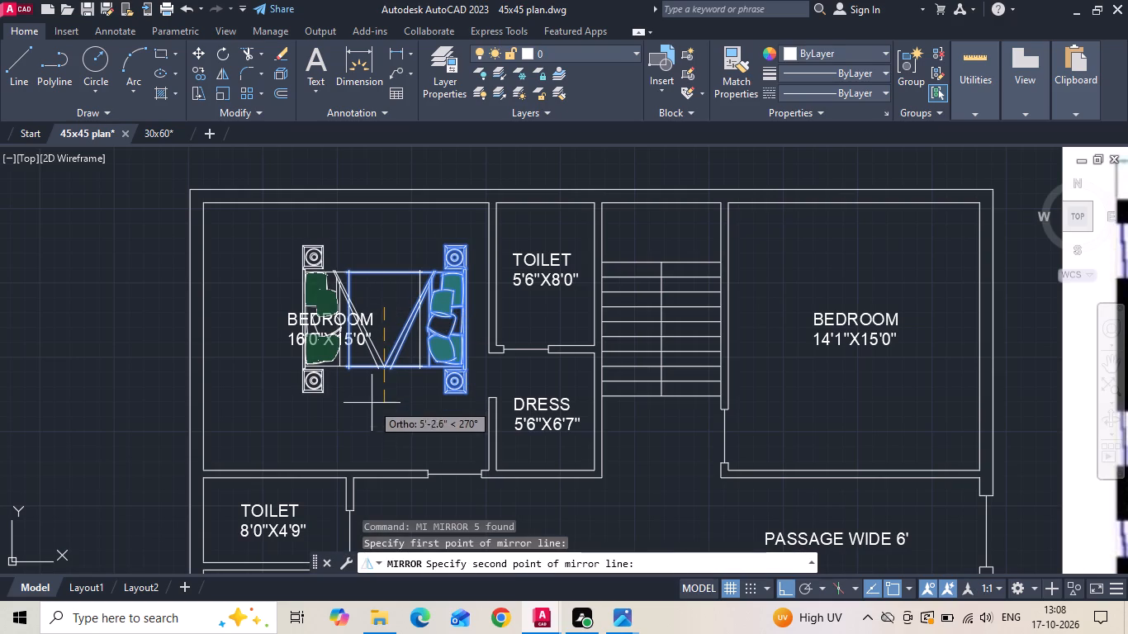
pyautogui.click(371, 427)
pyautogui.write('Y')
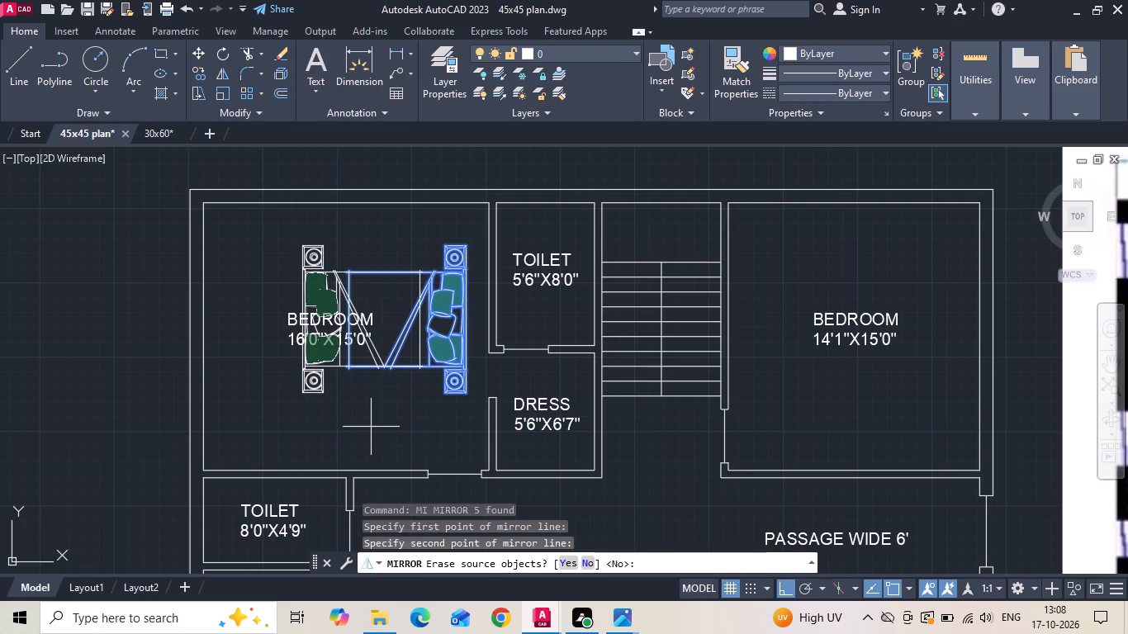
pyautogui.press('space')
pyautogui.scroll(-1, 347, 386)
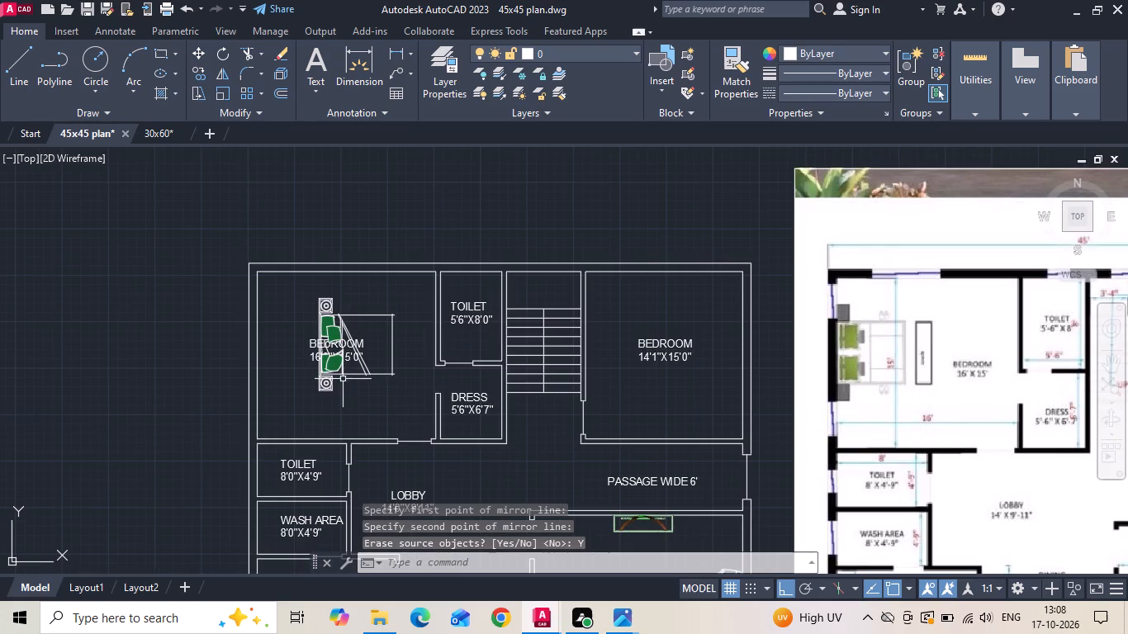
# Move the mirrored bed and both bedside tables horizontally to the 16'0"X15'0" bedroom's outer side wall.
pyautogui.scroll(1, 341, 356)
pyautogui.moveTo(382, 255); pyautogui.dragTo(380, 263)
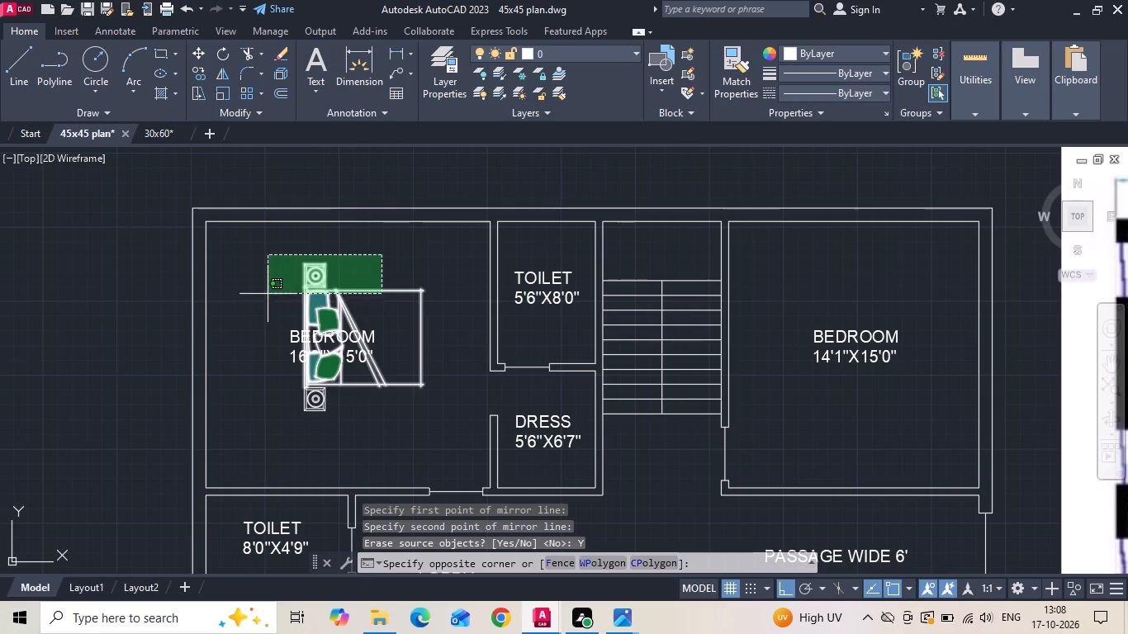
pyautogui.click(262, 303)
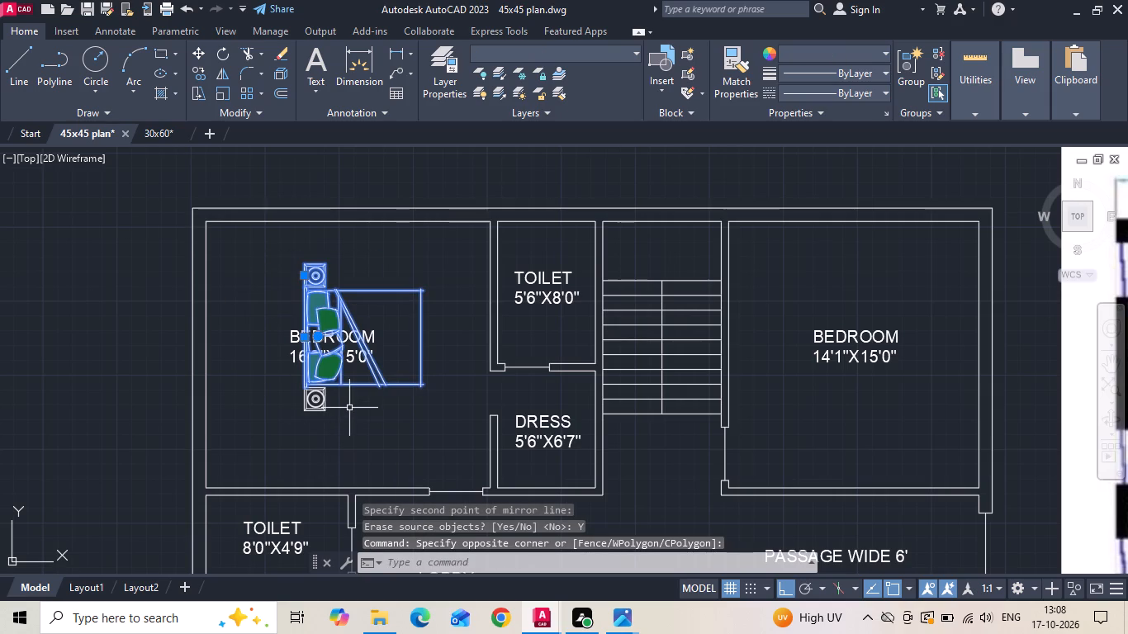
pyautogui.moveTo(347, 402); pyautogui.dragTo(327, 419)
pyautogui.click(279, 430)
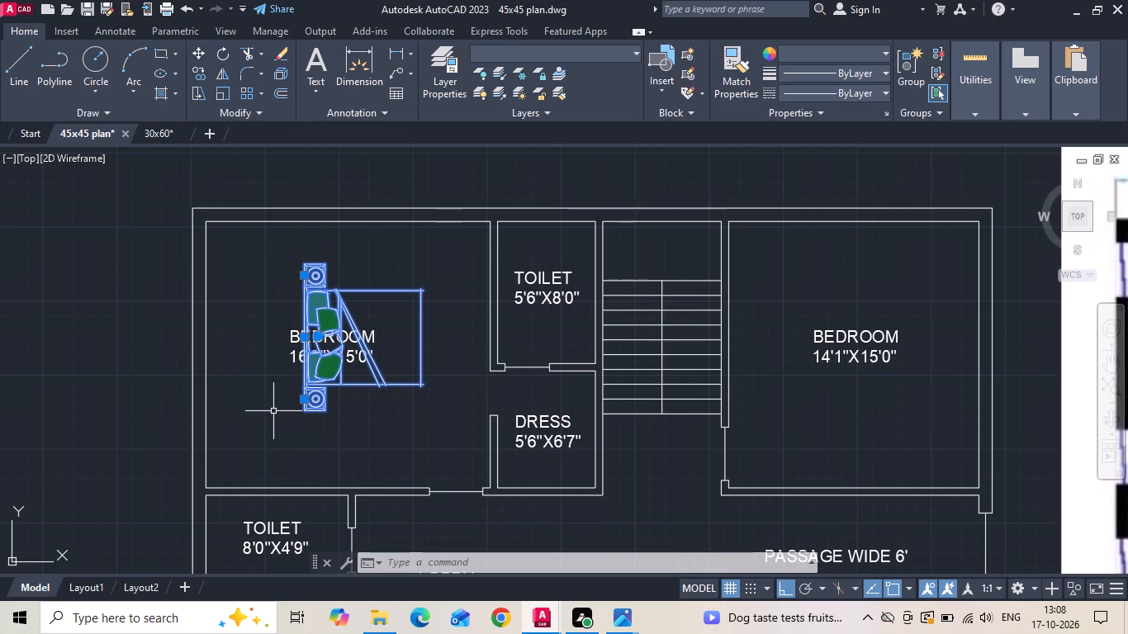
pyautogui.rightClick(234, 344)
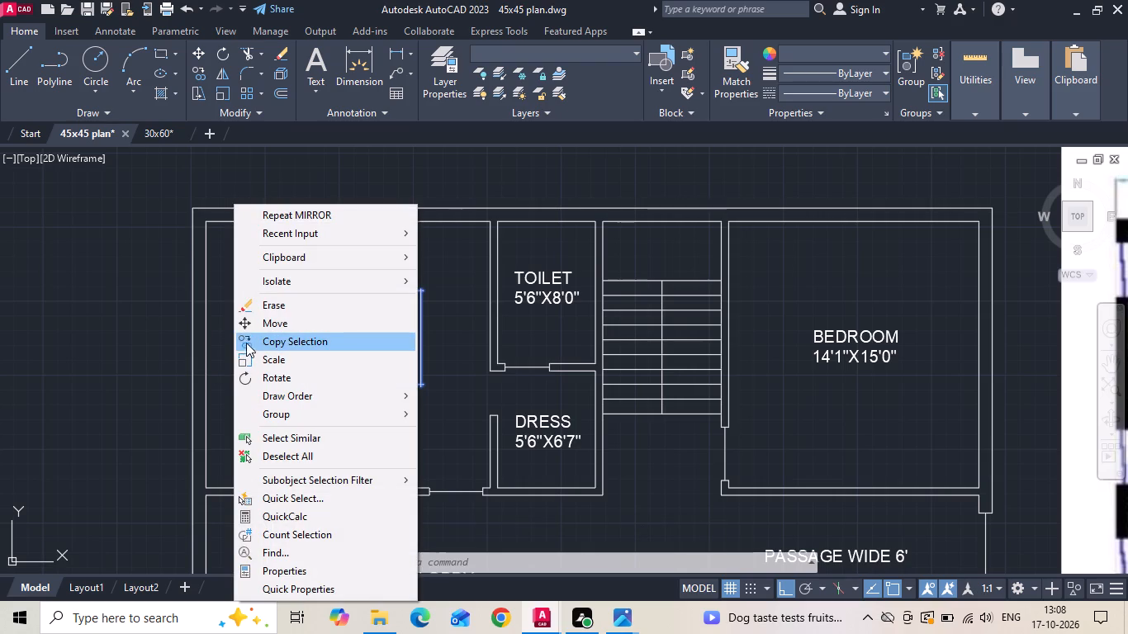
pyautogui.click(249, 328)
pyautogui.scroll(2, 291, 335)
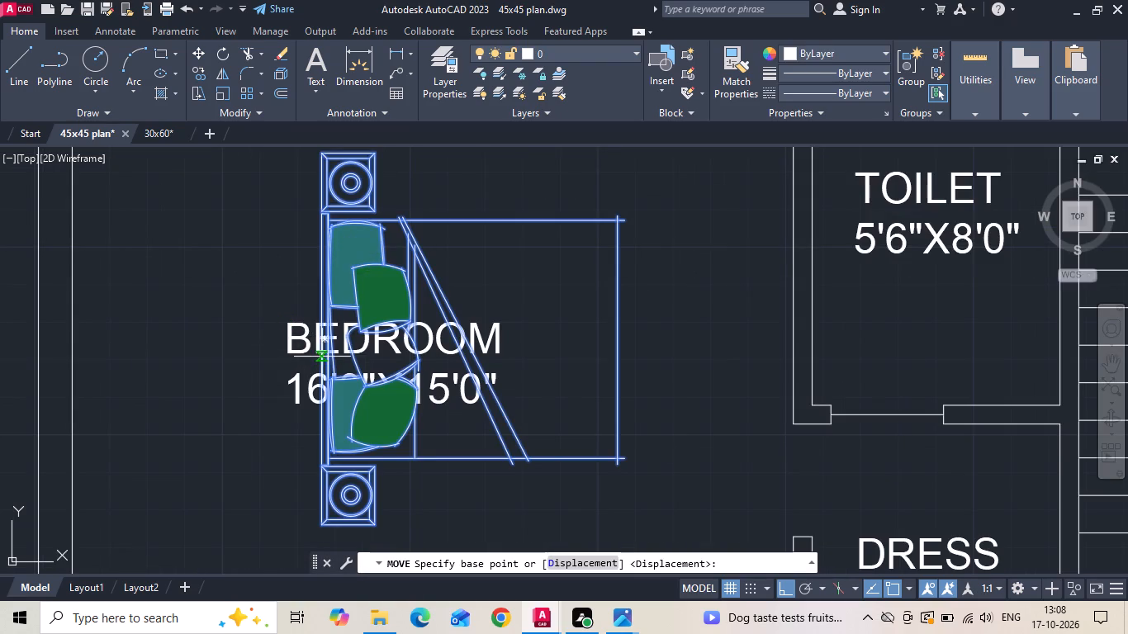
pyautogui.click(325, 342)
pyautogui.scroll(-1, 322, 341)
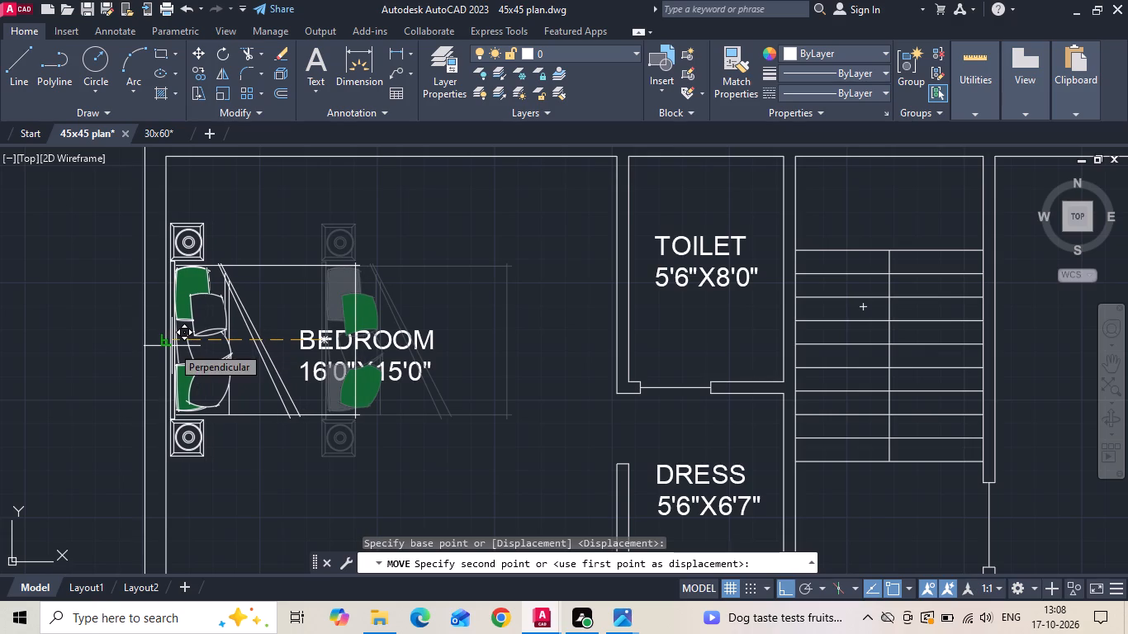
pyautogui.click(172, 346)
# Shift the bed and bedside tables flush against the inner face of the outer side wall, and save the drawing.
pyautogui.scroll(2, 151, 253)
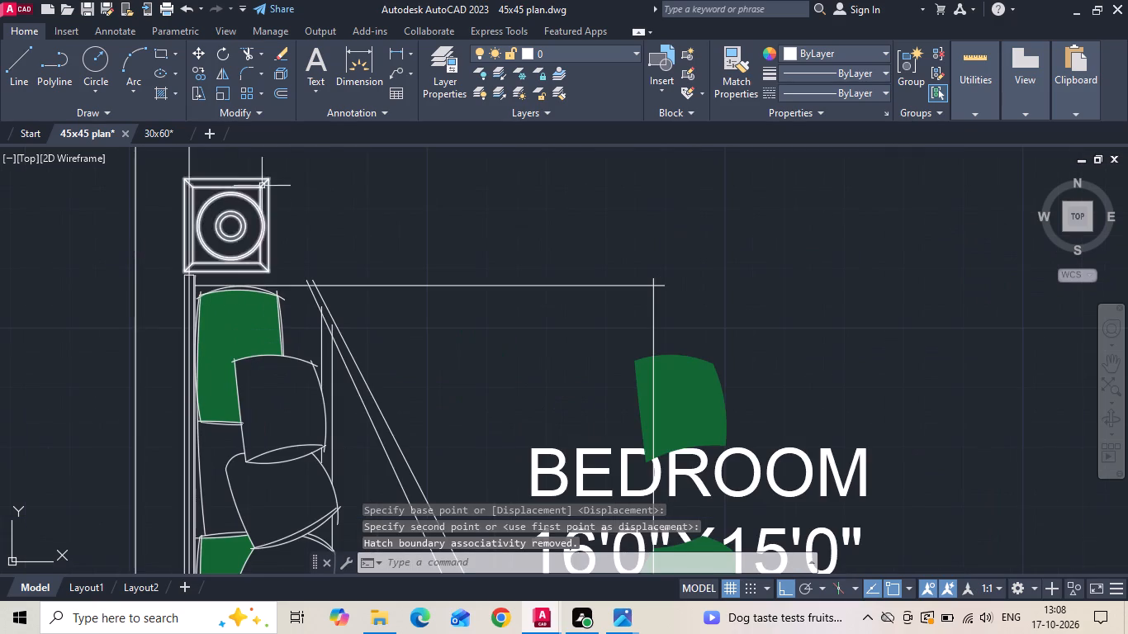
pyautogui.scroll(-2, 336, 161)
pyautogui.moveTo(337, 171); pyautogui.dragTo(327, 241)
pyautogui.click(296, 390)
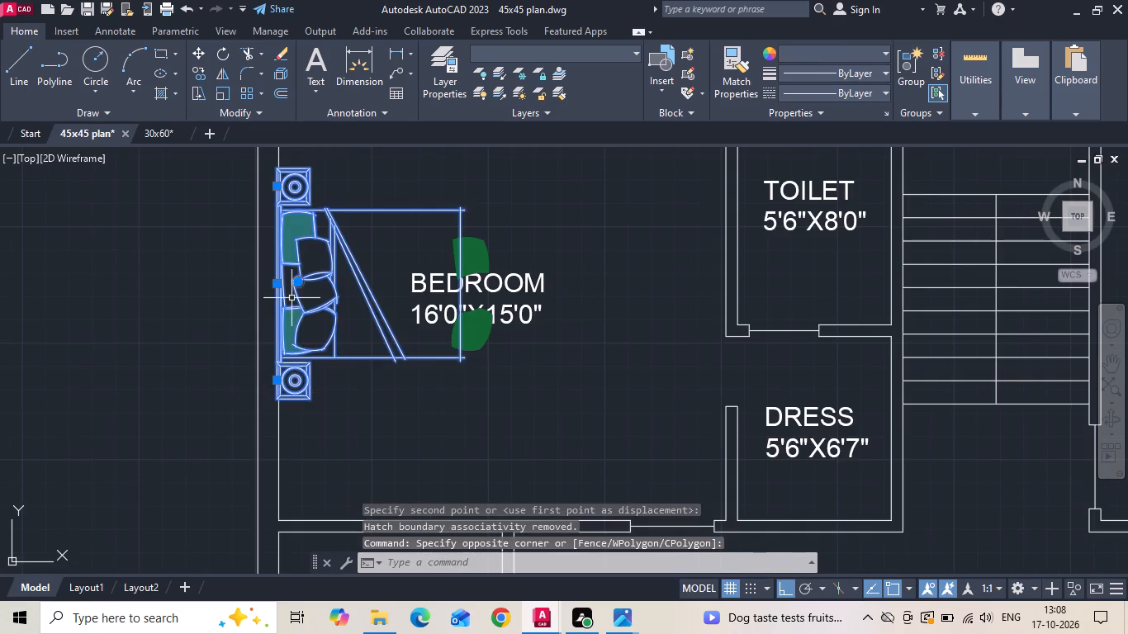
pyautogui.rightClick(291, 297)
pyautogui.click(318, 322)
pyautogui.scroll(5, 263, 270)
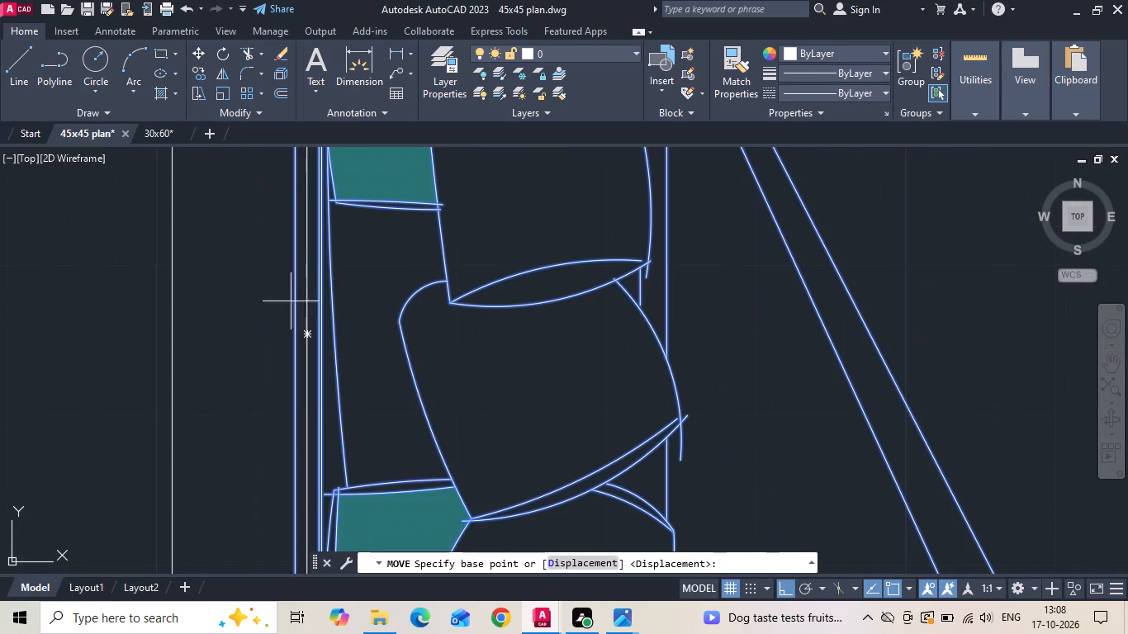
pyautogui.click(295, 334)
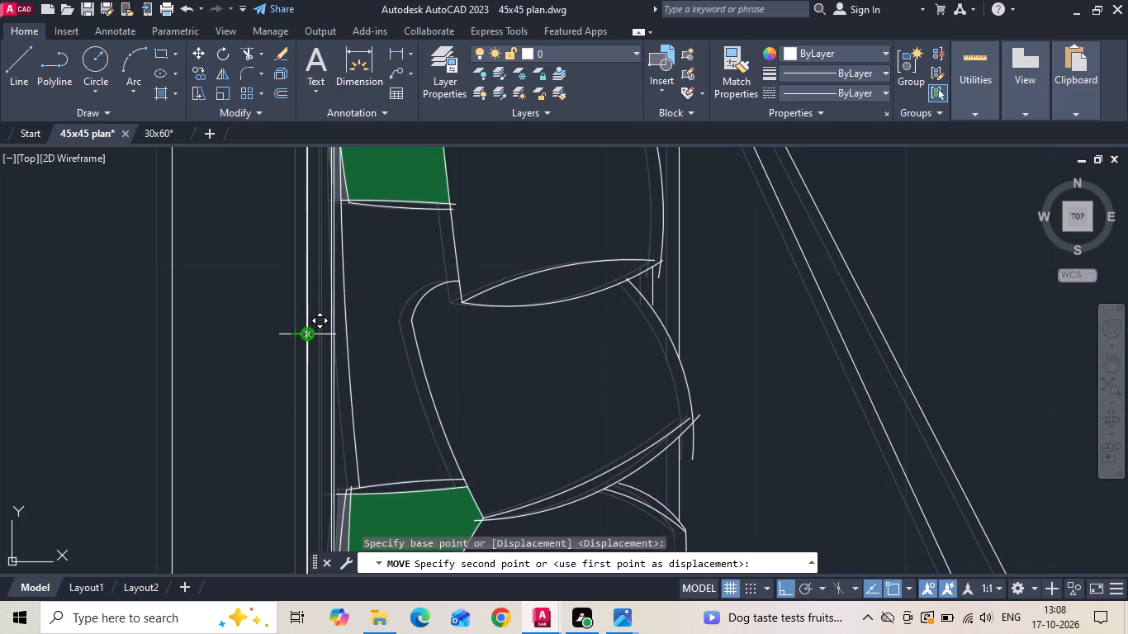
pyautogui.click(304, 331)
pyautogui.hotkey('ctrl', 's')
# Move the two stray green pillow hatches from the bedroom label back onto the bed's front pillow outlines.
pyautogui.scroll(-4, 305, 330)
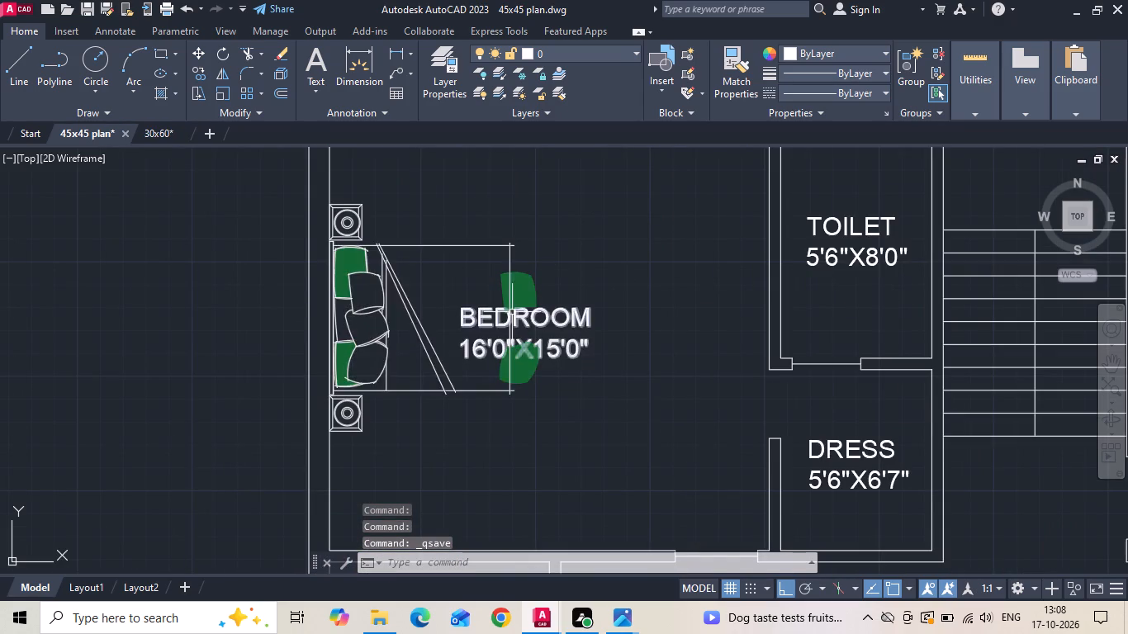
pyautogui.scroll(2, 484, 310)
pyautogui.click(578, 255)
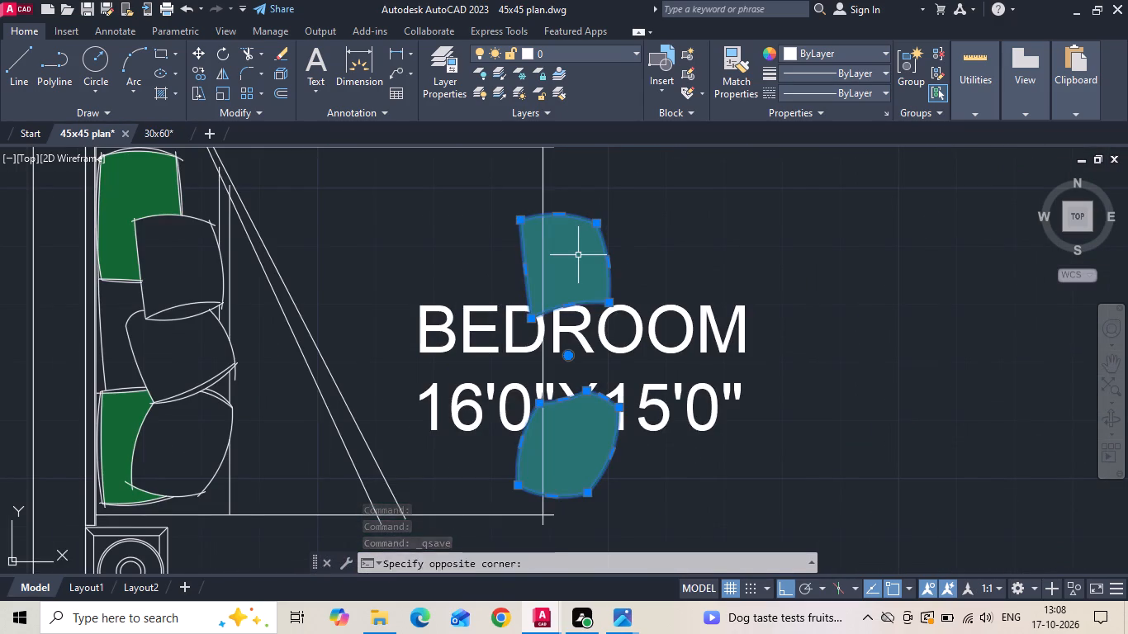
pyautogui.rightClick(435, 253)
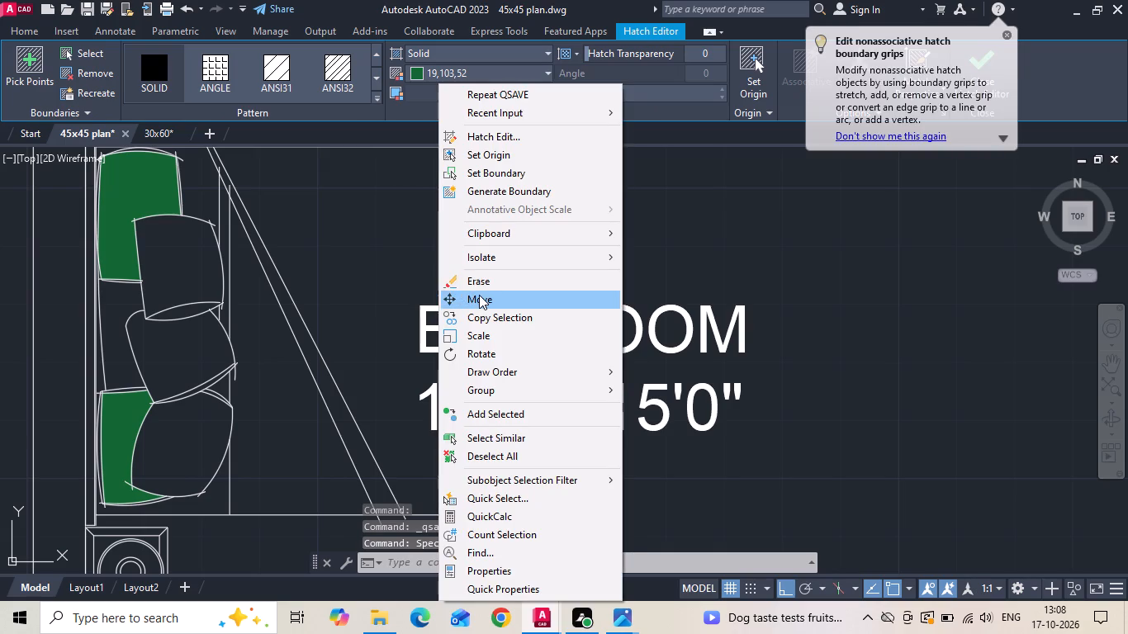
pyautogui.click(479, 295)
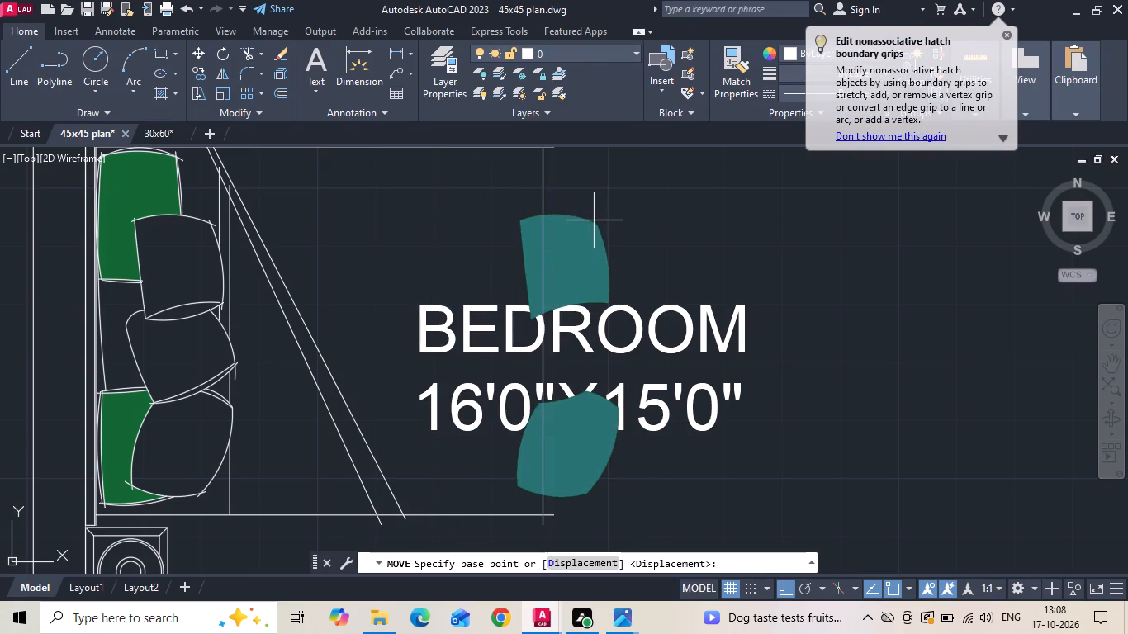
pyautogui.click(522, 220)
pyautogui.scroll(2, 146, 220)
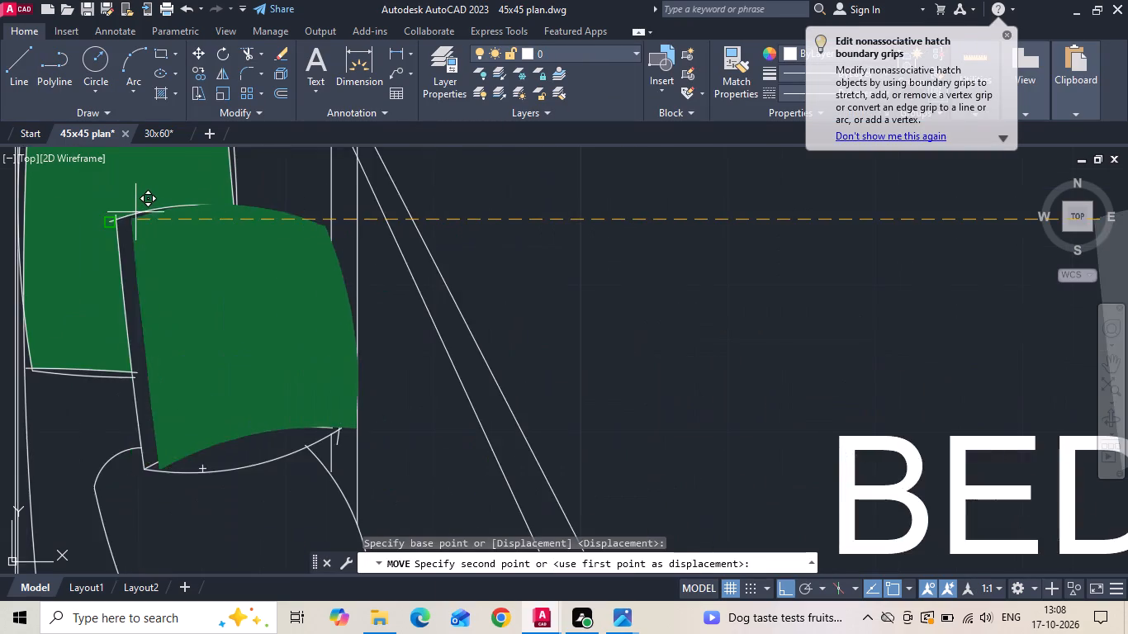
pyautogui.scroll(1, 135, 212)
pyautogui.click(97, 219)
pyautogui.scroll(-2, 383, 201)
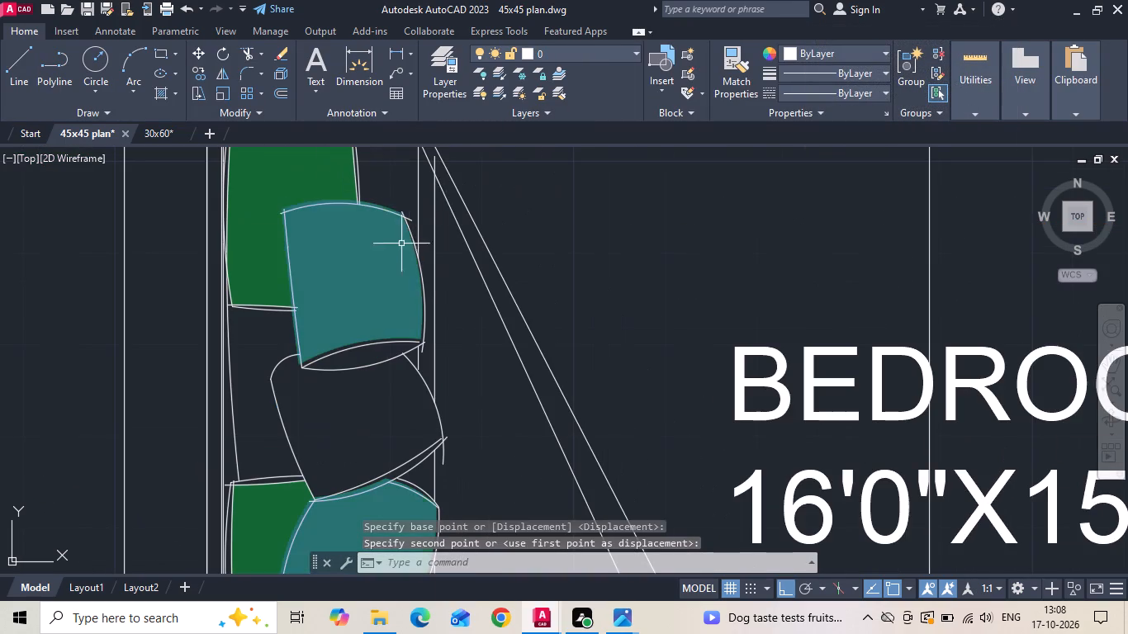
# Nudge the two front pillow hatches slightly downward to match their pillow outlines.
pyautogui.click(372, 275)
pyautogui.scroll(2, 406, 186)
pyautogui.rightClick(404, 185)
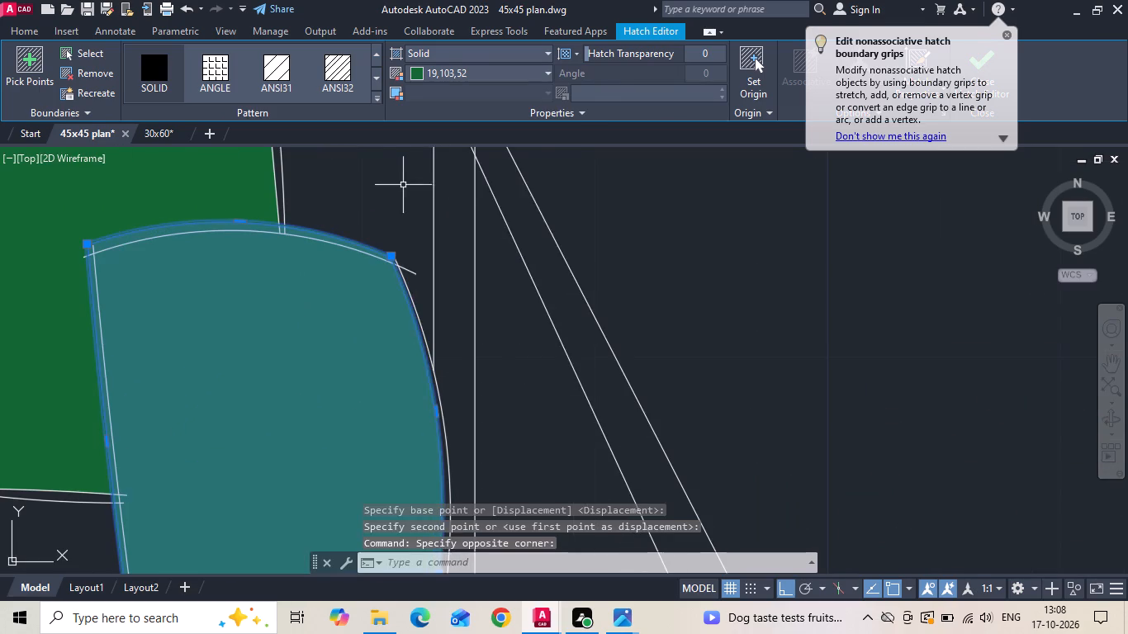
pyautogui.click(432, 300)
pyautogui.scroll(1, 442, 280)
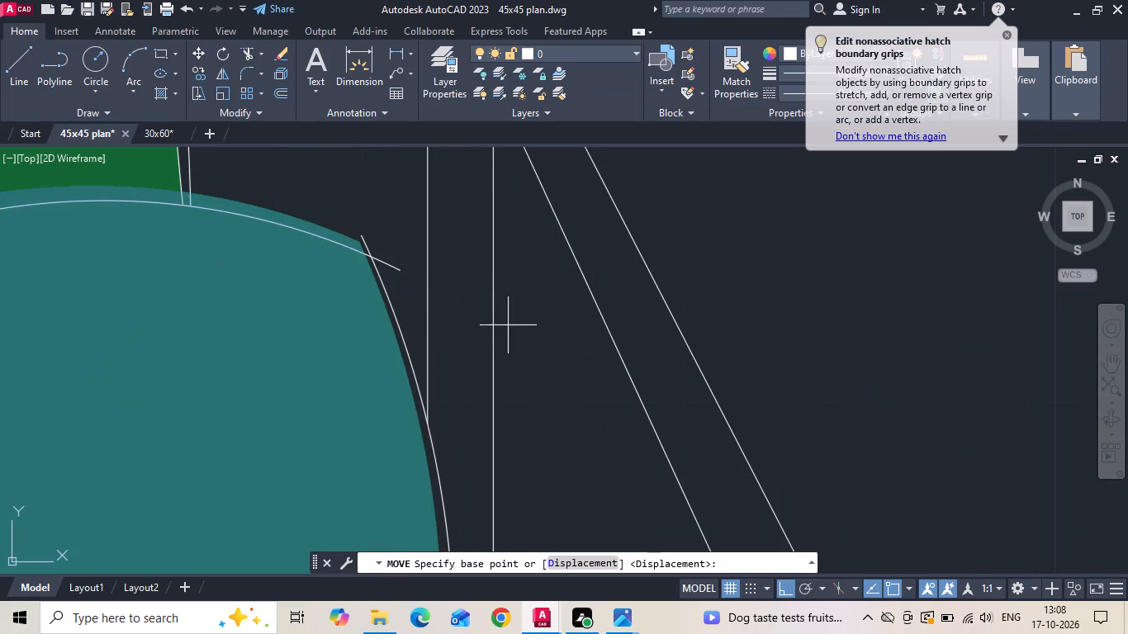
pyautogui.moveTo(514, 327); pyautogui.dragTo(516, 334)
pyautogui.click(519, 340)
# Nudge the front pillow hatches about 0.3" away from the headboard to fit their outlines, and save the drawing.
pyautogui.click(321, 381)
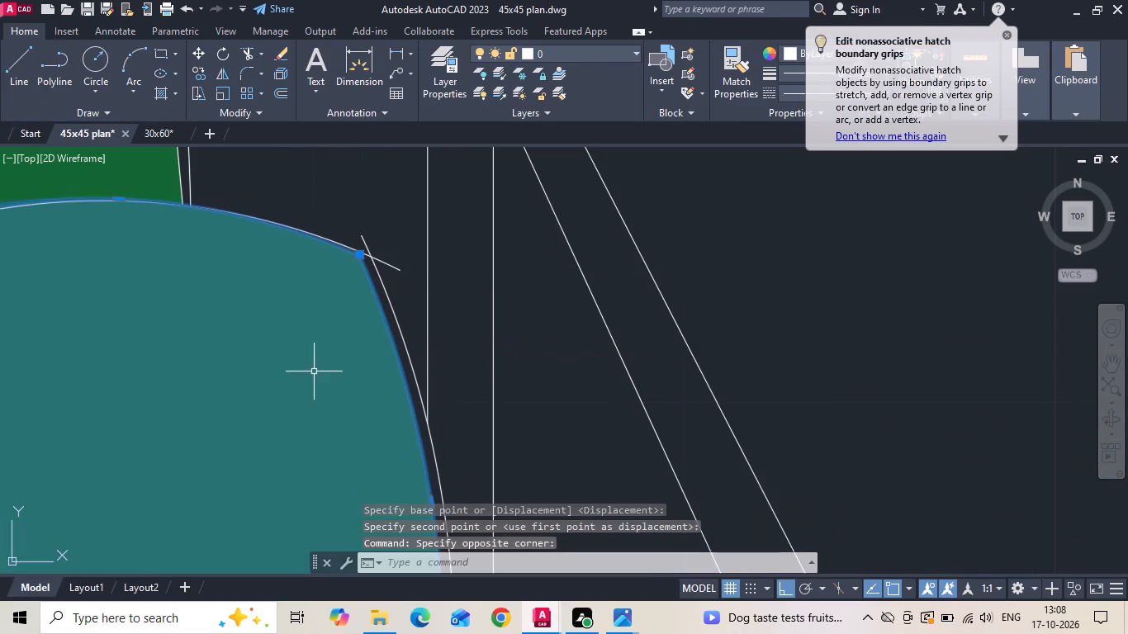
pyautogui.scroll(-2, 354, 234)
pyautogui.scroll(-3, 325, 361)
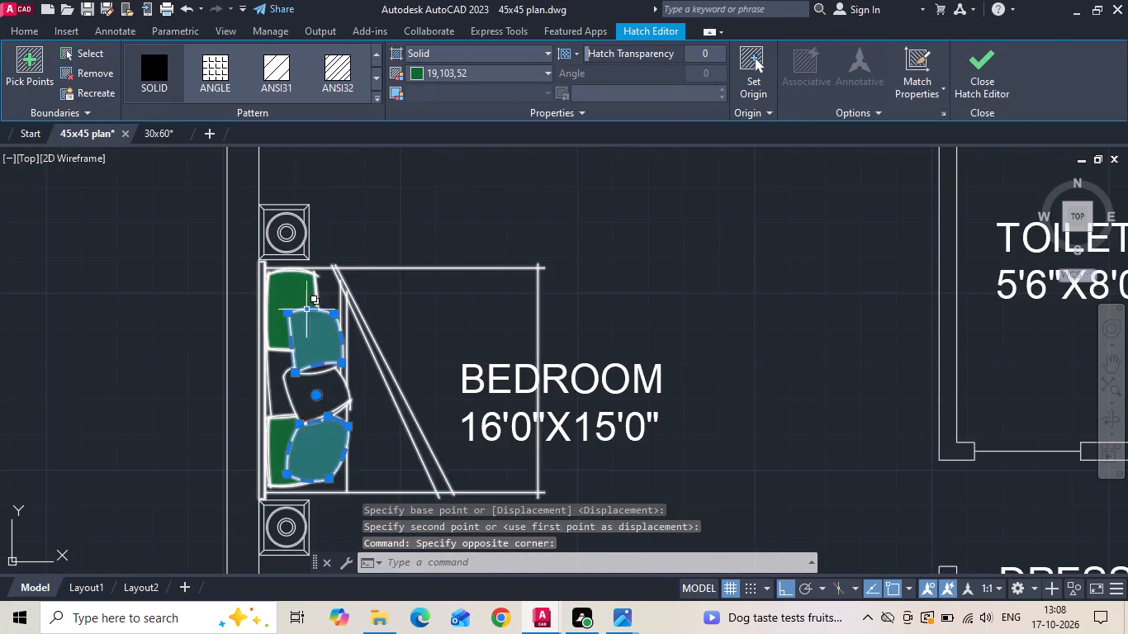
pyautogui.scroll(3, 310, 288)
pyautogui.rightClick(347, 314)
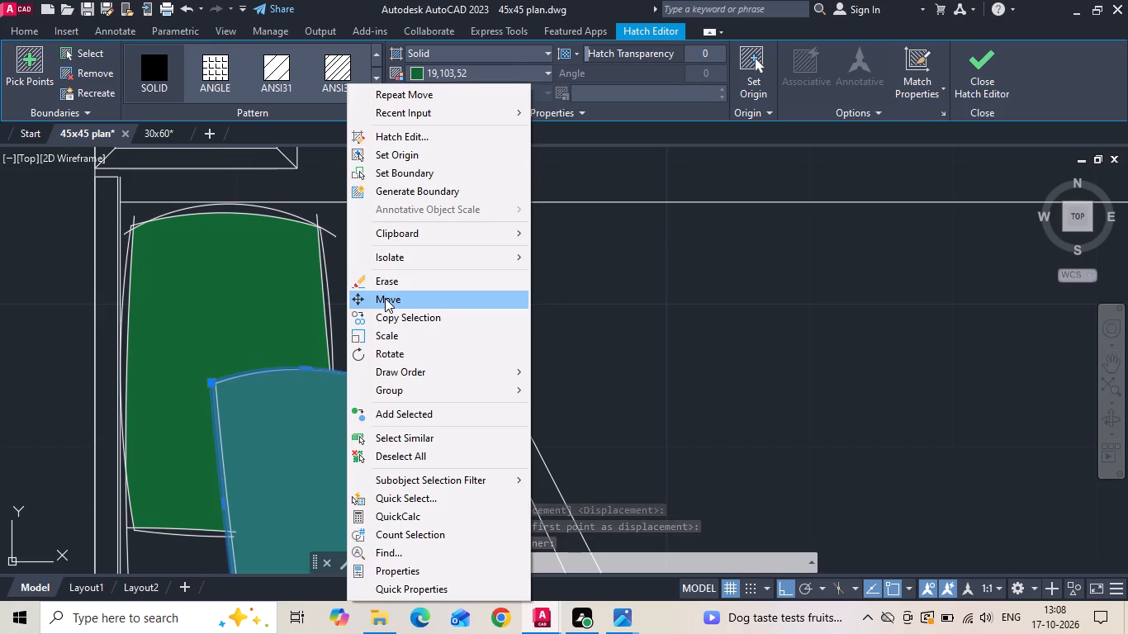
pyautogui.click(385, 298)
pyautogui.moveTo(425, 413); pyautogui.dragTo(419, 312, button='middle')
pyautogui.scroll(1, 433, 384)
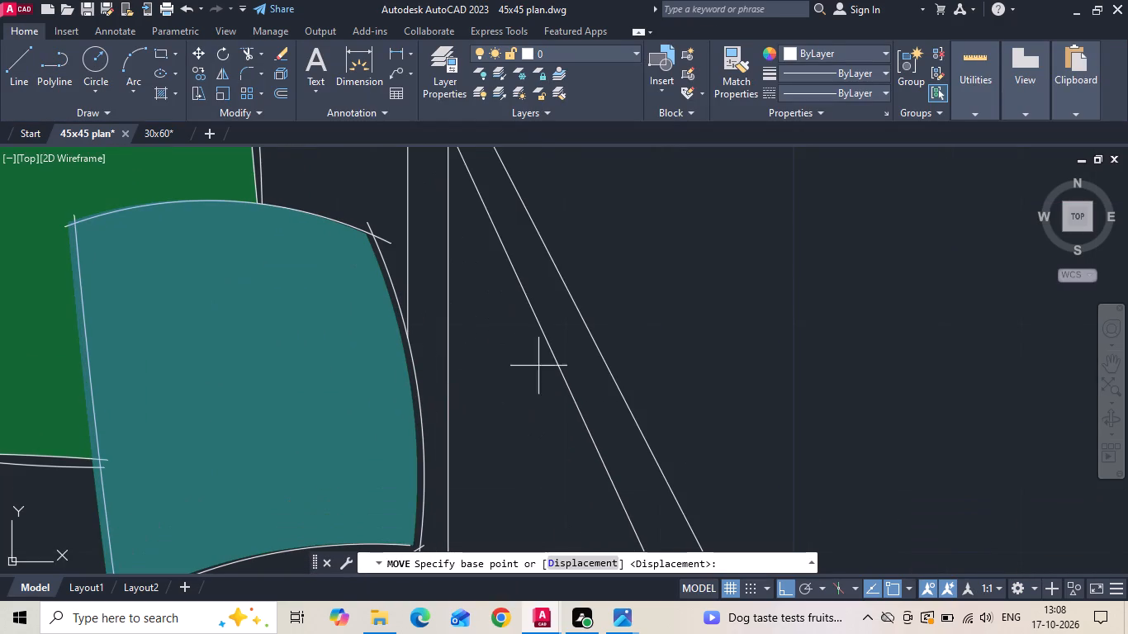
pyautogui.click(714, 310)
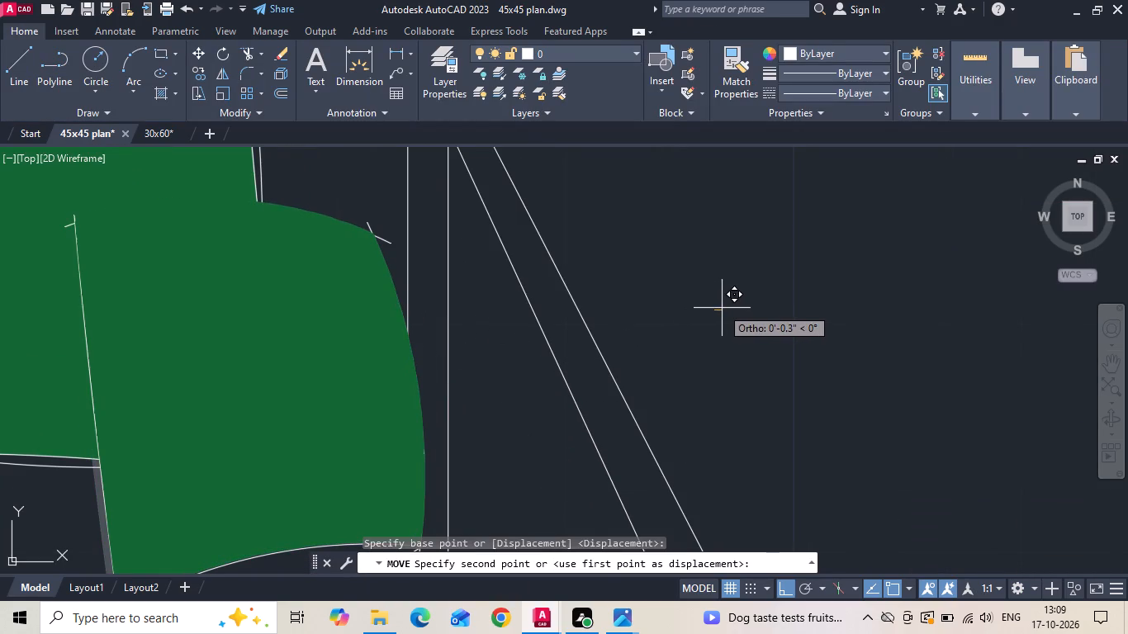
pyautogui.click(722, 310)
pyautogui.scroll(-2, 506, 127)
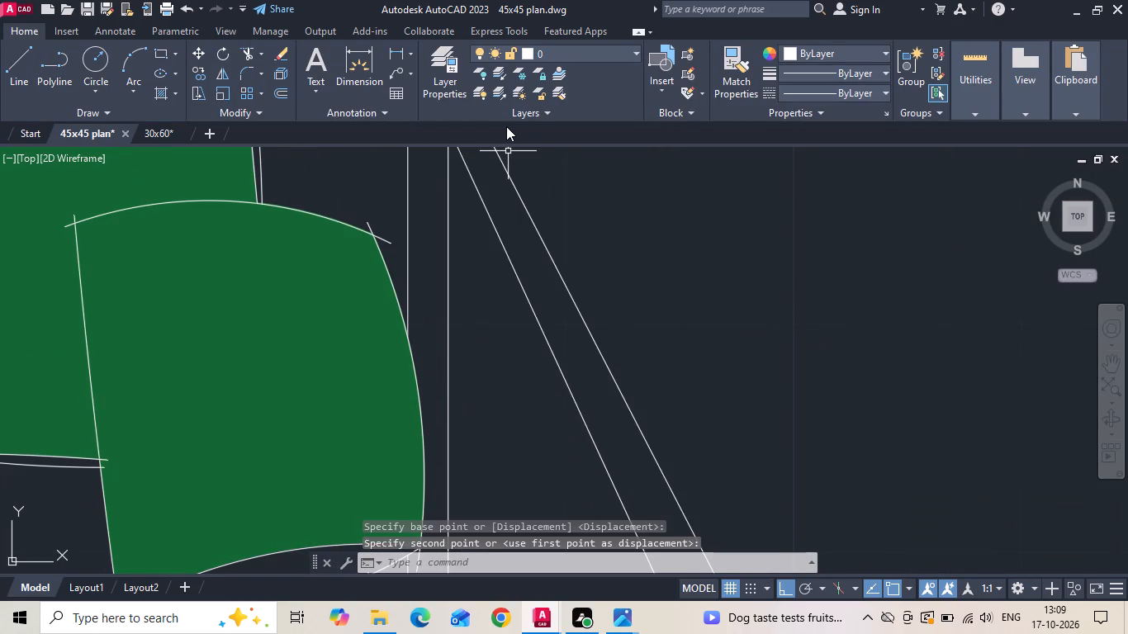
pyautogui.hotkey('ctrl', 's')
# Move the BEDROOM 16'0"X15'0" label horizontally clear of the bed, and save the drawing.
pyautogui.scroll(-4, 413, 259)
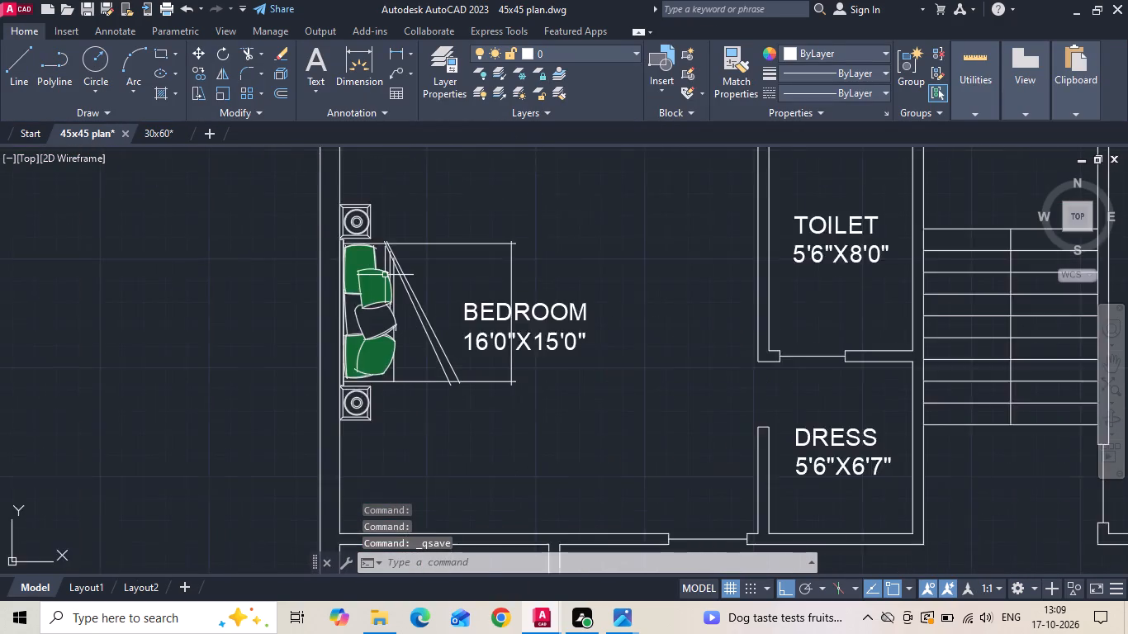
pyautogui.scroll(-2, 385, 275)
pyautogui.click(490, 296)
pyautogui.rightClick(490, 296)
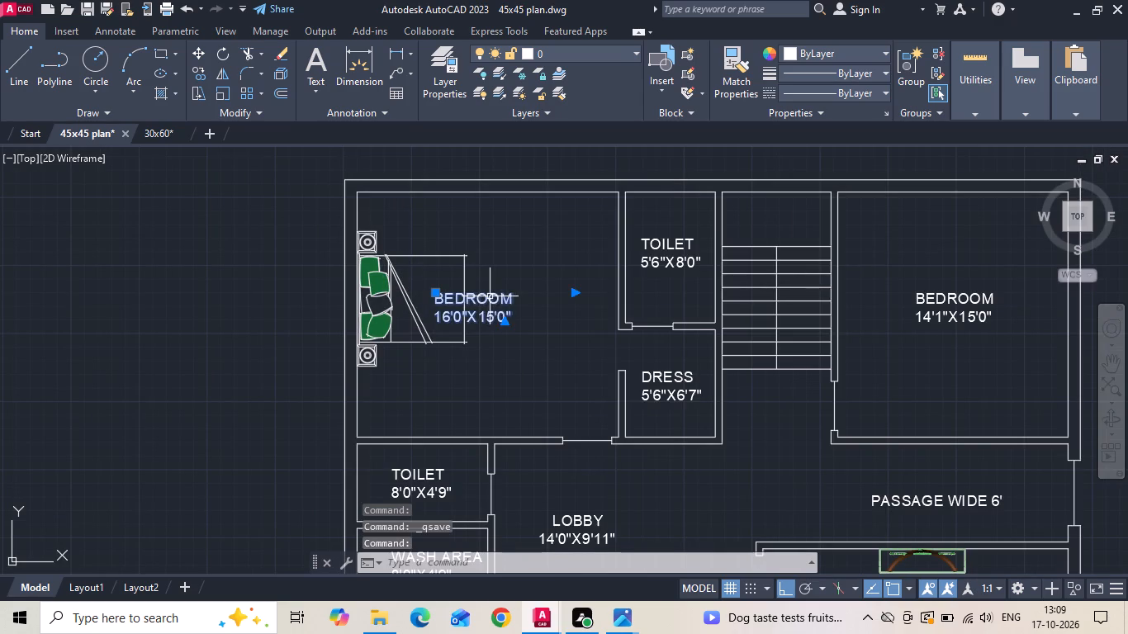
pyautogui.click(506, 296)
pyautogui.click(512, 372)
pyautogui.click(553, 369)
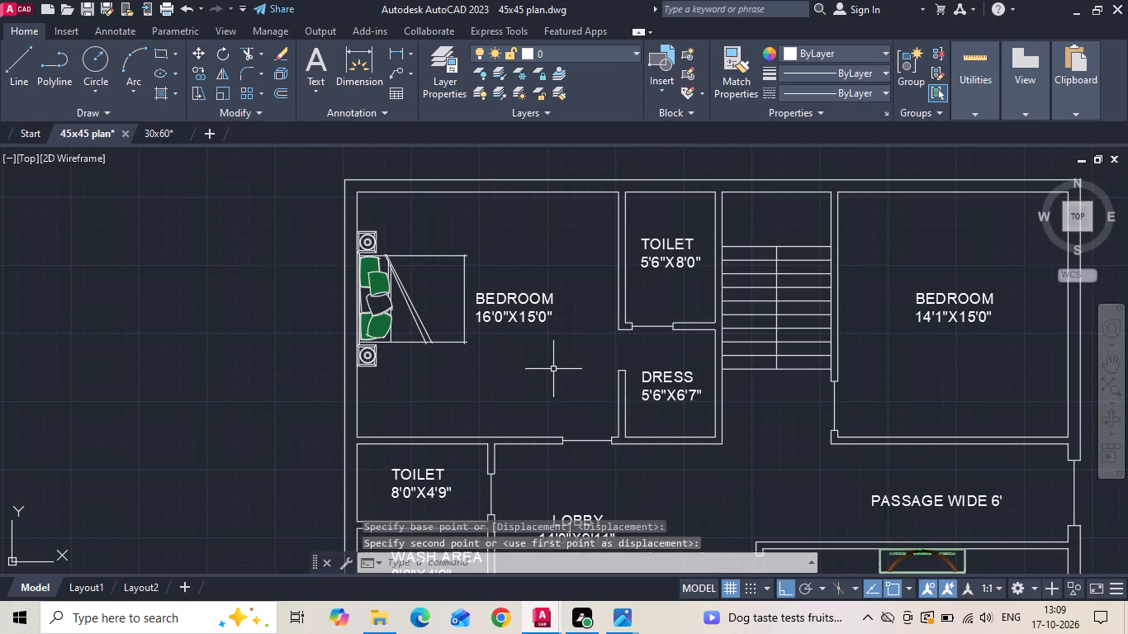
pyautogui.hotkey('ctrl', 's')
pyautogui.hotkey('ctrl', 's')
# Copy the bed set with both side tables from the 16'0"X15'0" bedroom to the matching inner wall corner of the 14'1"X15'0" bedroom.
pyautogui.scroll(-2, 381, 280)
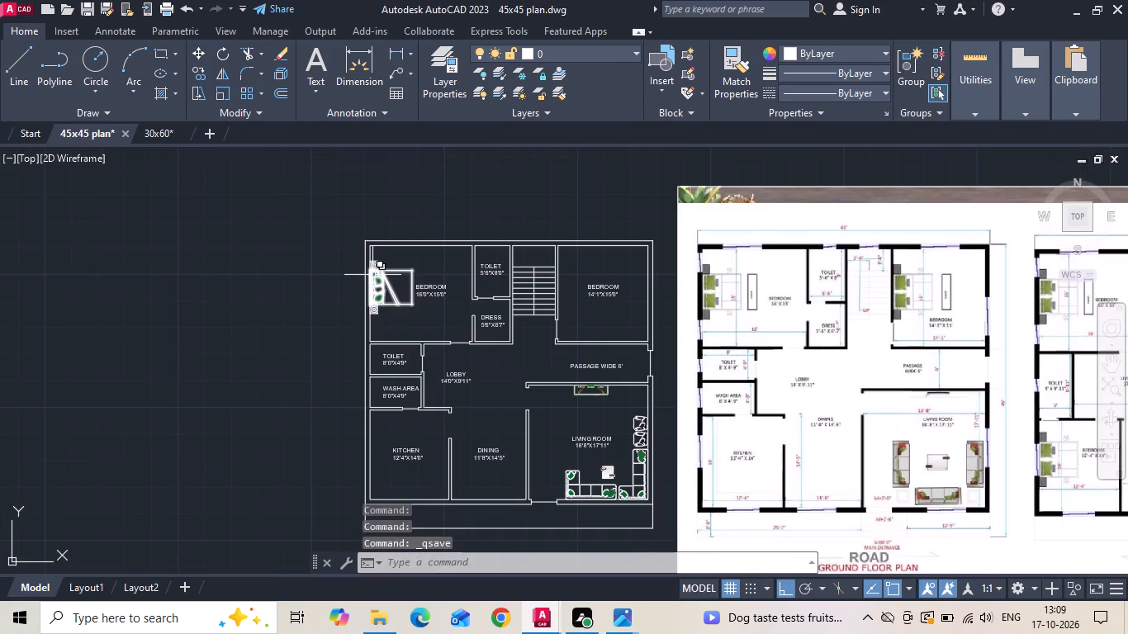
pyautogui.scroll(3, 420, 281)
pyautogui.moveTo(382, 232); pyautogui.dragTo(375, 246)
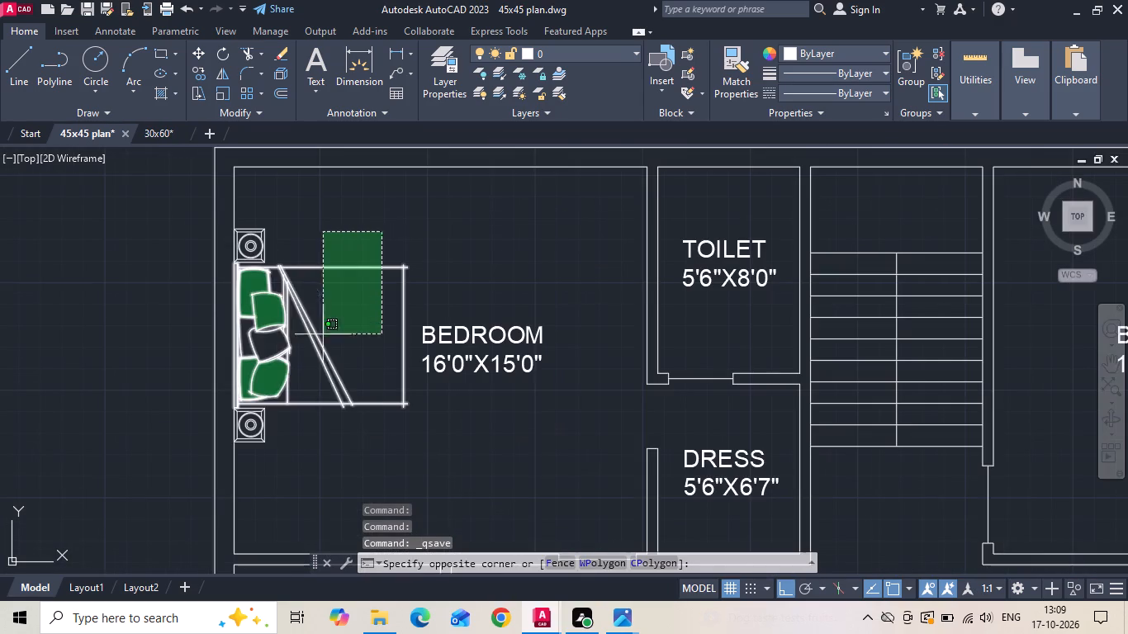
pyautogui.click(259, 453)
pyautogui.rightClick(310, 260)
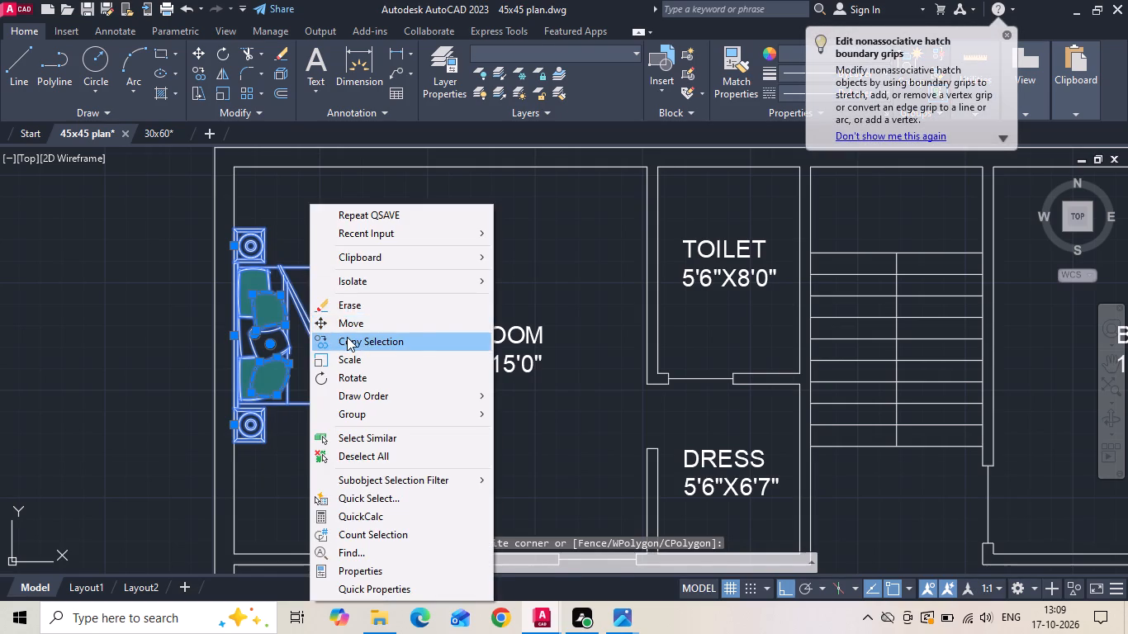
pyautogui.click(347, 337)
pyautogui.click(234, 170)
pyautogui.scroll(-2, 222, 185)
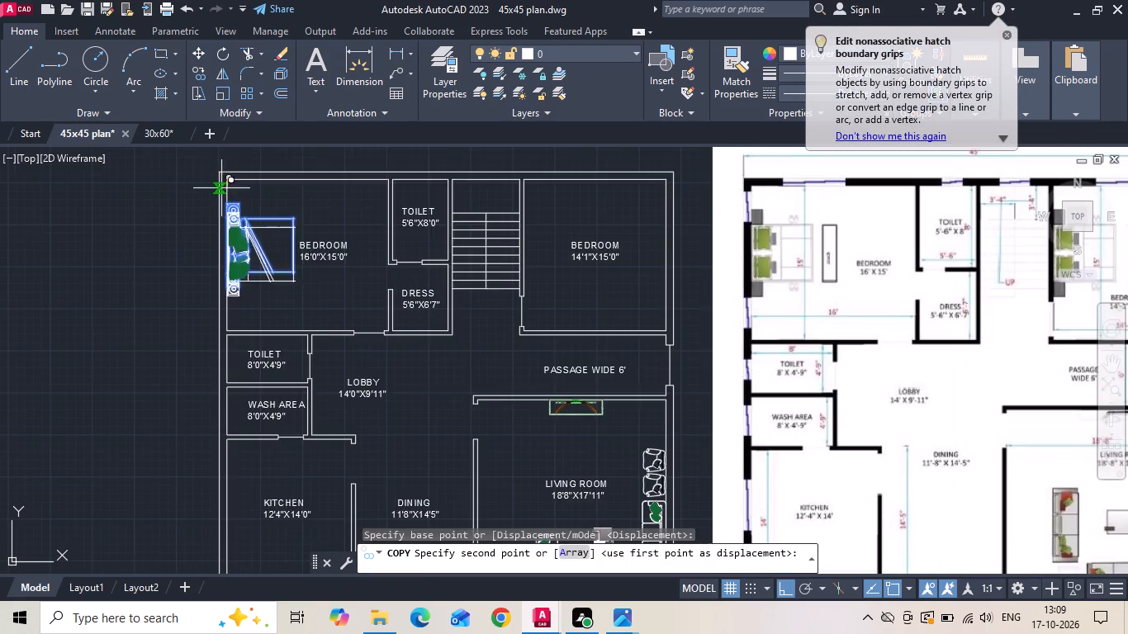
pyautogui.scroll(2, 553, 177)
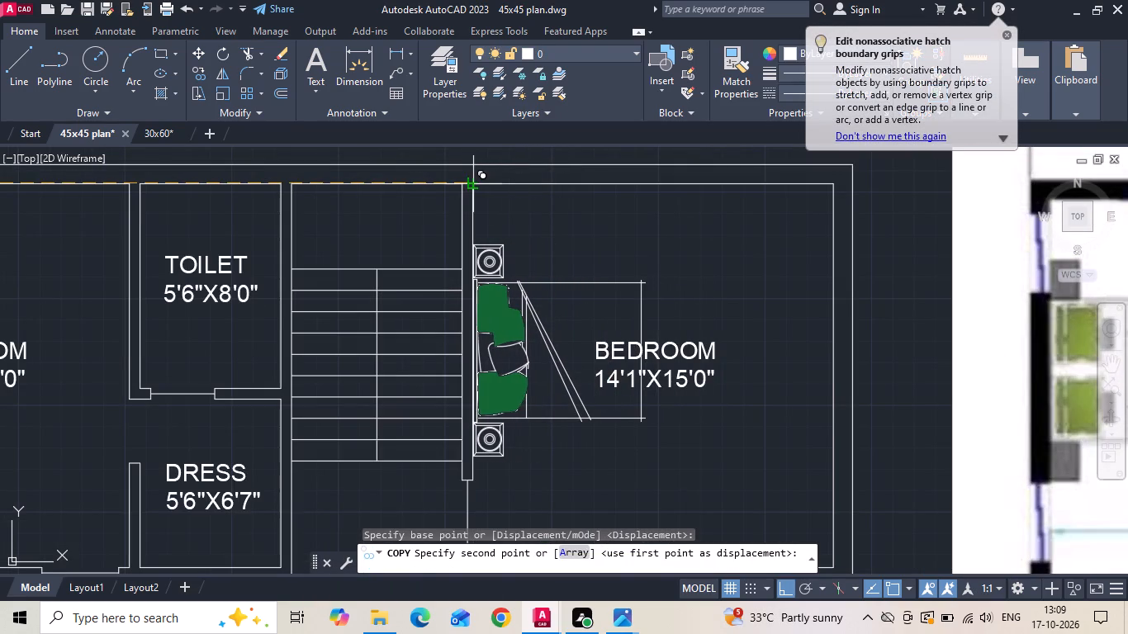
pyautogui.click(472, 184)
pyautogui.press('Escape')
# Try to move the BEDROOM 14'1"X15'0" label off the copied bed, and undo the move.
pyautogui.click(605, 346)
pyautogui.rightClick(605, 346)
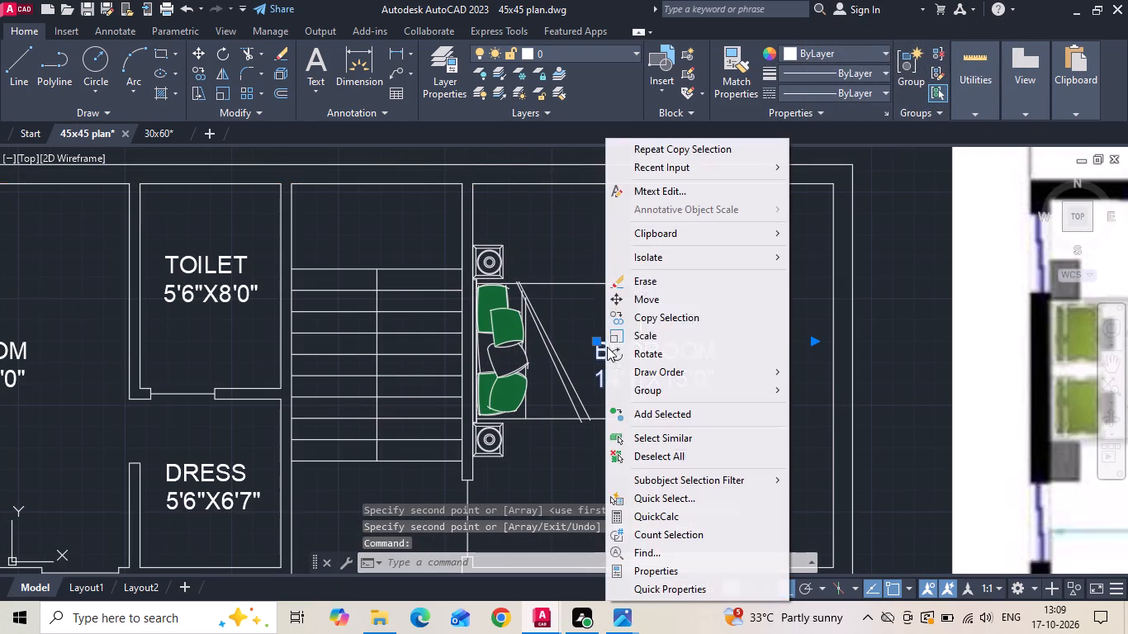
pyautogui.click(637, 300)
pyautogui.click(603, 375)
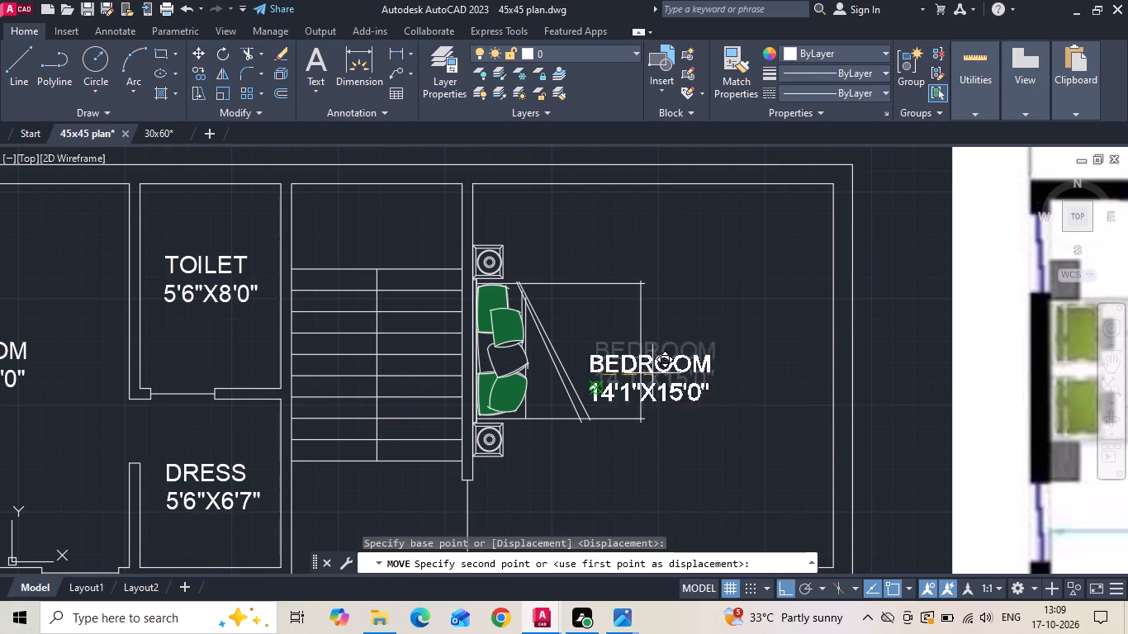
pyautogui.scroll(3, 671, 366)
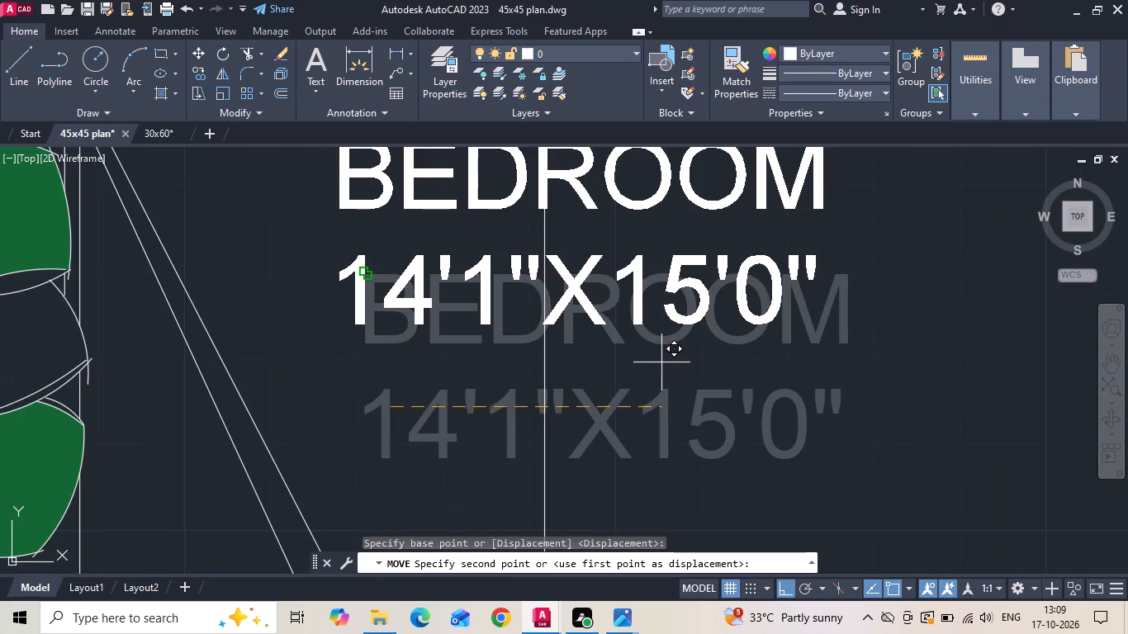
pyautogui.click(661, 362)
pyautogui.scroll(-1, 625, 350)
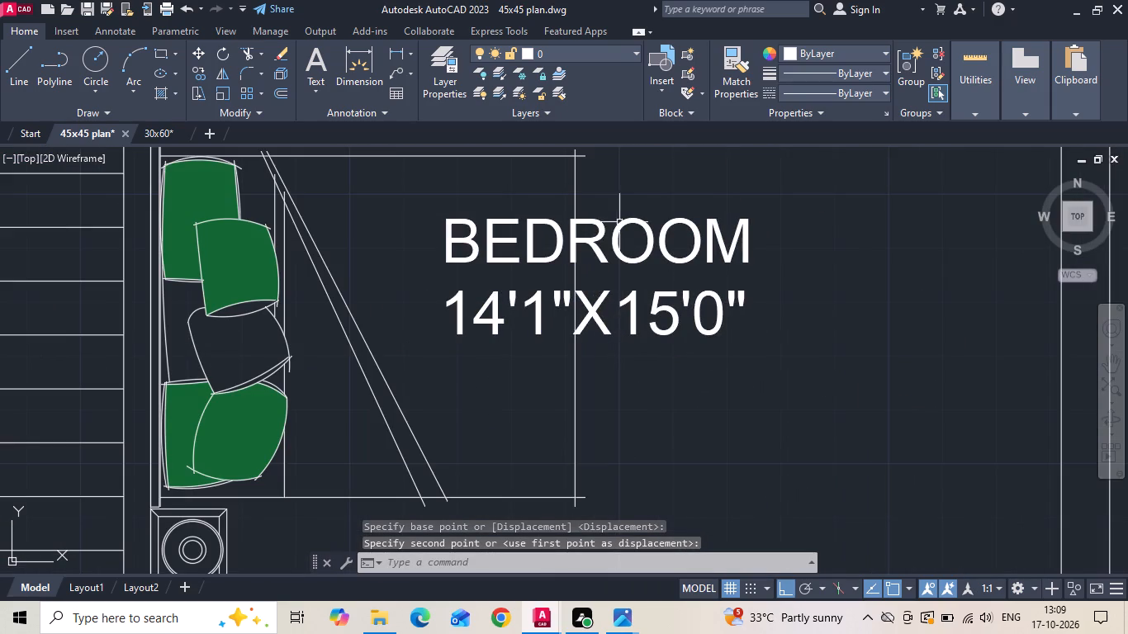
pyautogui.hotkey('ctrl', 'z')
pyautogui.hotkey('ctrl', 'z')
# Move the BEDROOM 14'1"X15'0" label horizontally clear of the copied bed, and save the drawing.
pyautogui.moveTo(672, 323); pyautogui.dragTo(673, 337)
pyautogui.click(673, 338)
pyautogui.click(664, 344)
pyautogui.rightClick(663, 345)
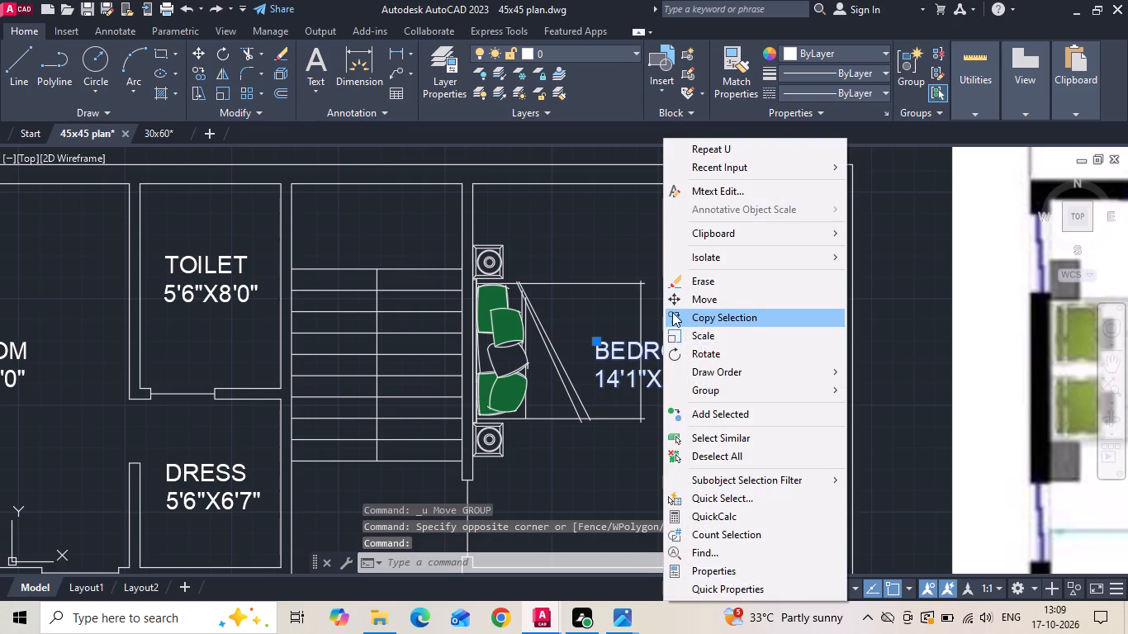
pyautogui.click(673, 305)
pyautogui.scroll(1, 662, 438)
pyautogui.click(639, 460)
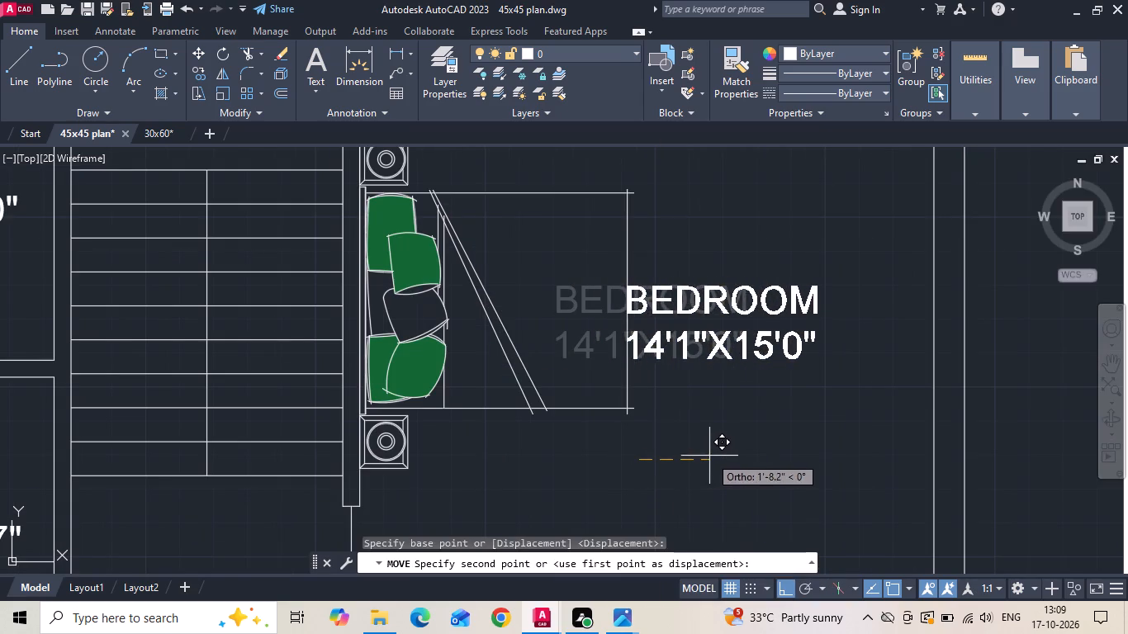
pyautogui.click(728, 453)
pyautogui.hotkey('ctrl', 's')
# Open the recent drawing 50x40.dwg as a source of furniture.
pyautogui.scroll(-3, 685, 367)
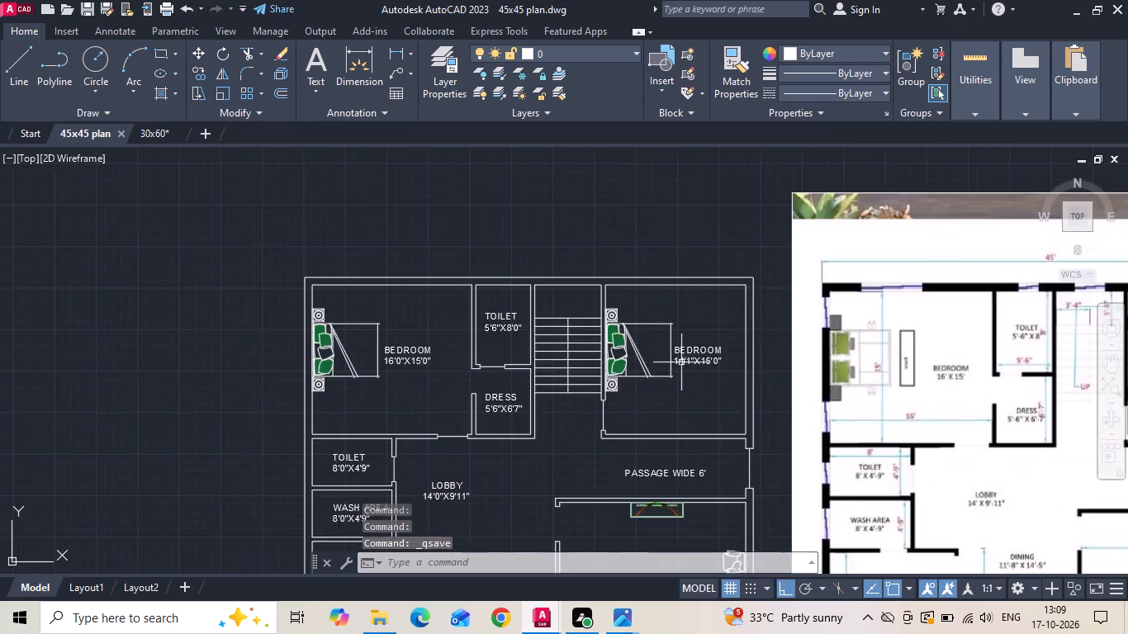
pyautogui.scroll(-1, 616, 343)
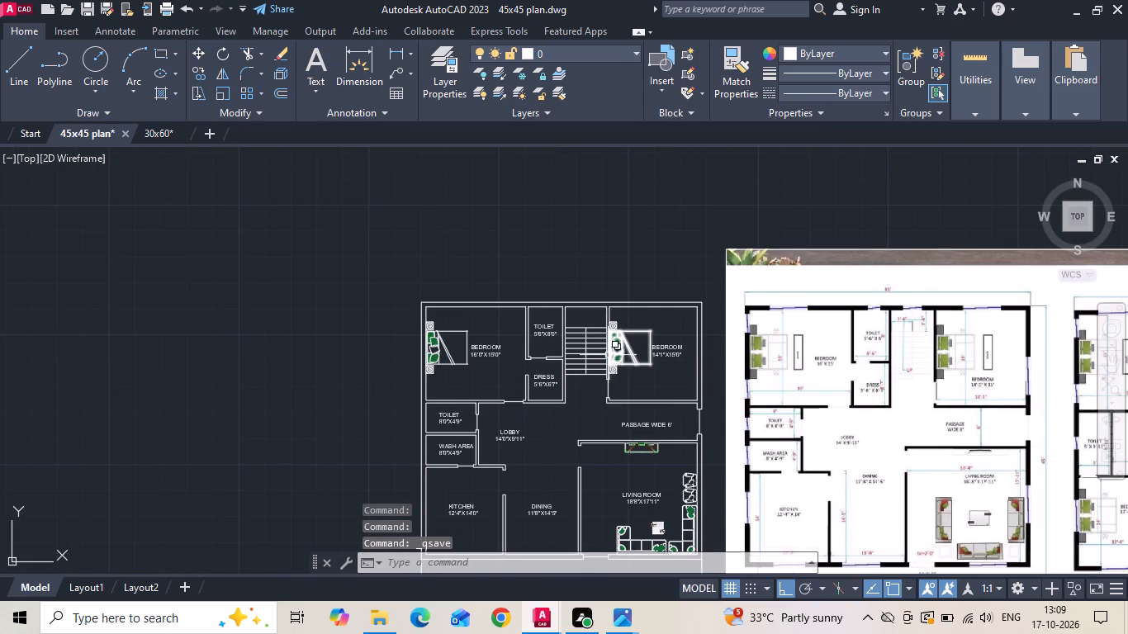
pyautogui.moveTo(566, 423); pyautogui.dragTo(538, 350, button='middle')
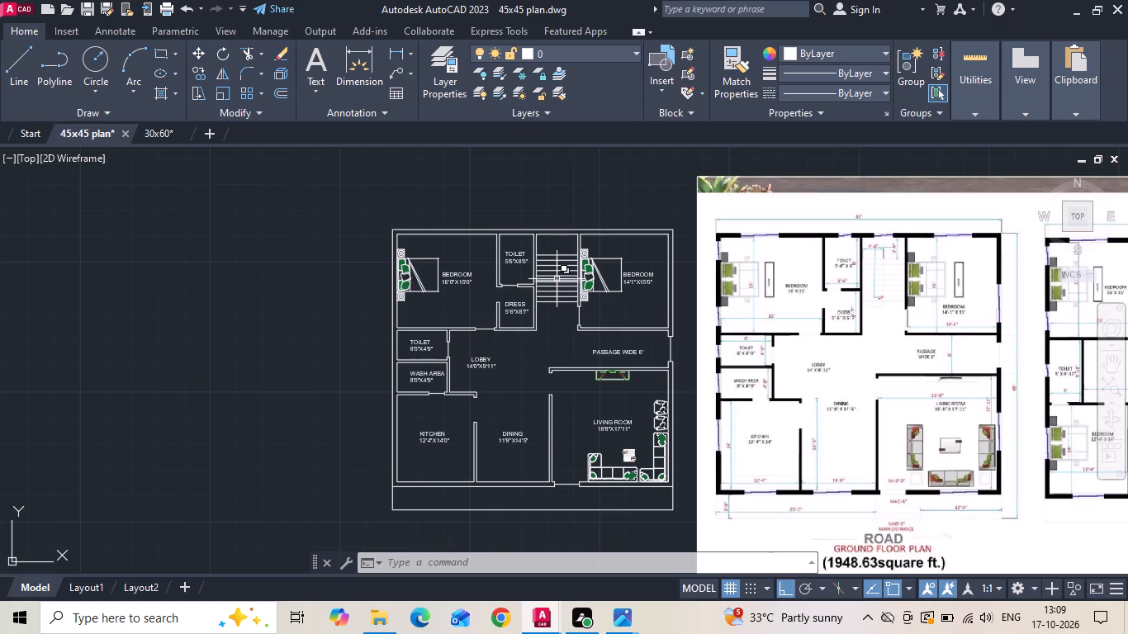
pyautogui.click(7, 3)
pyautogui.click(153, 162)
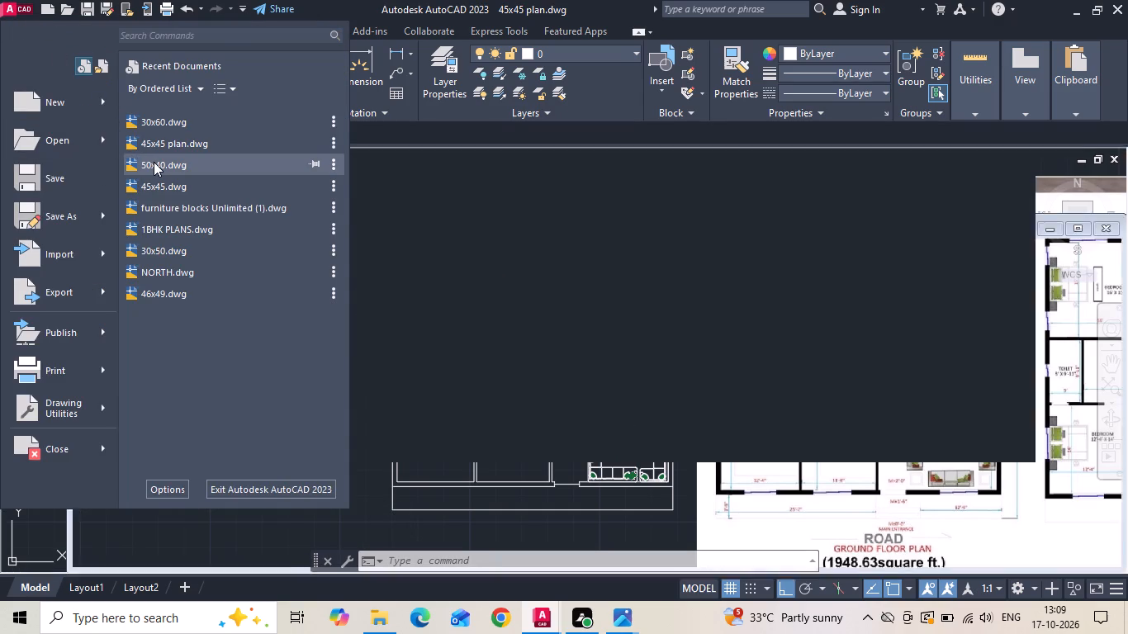
# Copy the orange rectangular couch with leaf corners at the foot of the 13'-3"X12'-0" bedroom's bed to the clipboard.
pyautogui.scroll(-5, 383, 421)
pyautogui.scroll(2, 391, 239)
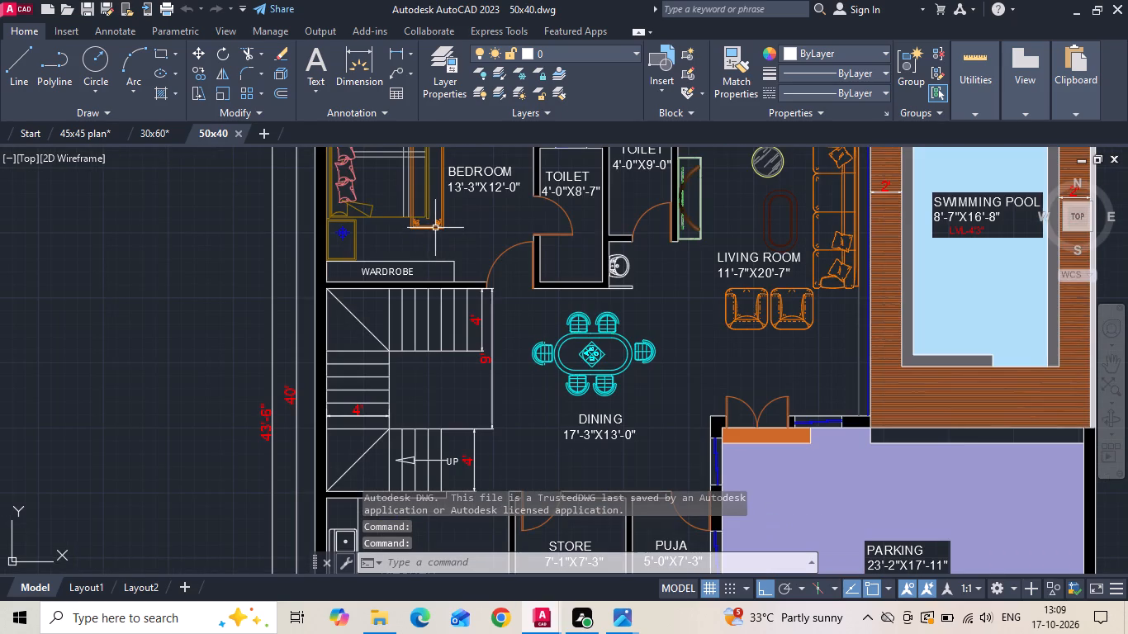
pyautogui.click(434, 225)
pyautogui.scroll(5, 431, 211)
pyautogui.moveTo(415, 270); pyautogui.dragTo(384, 343)
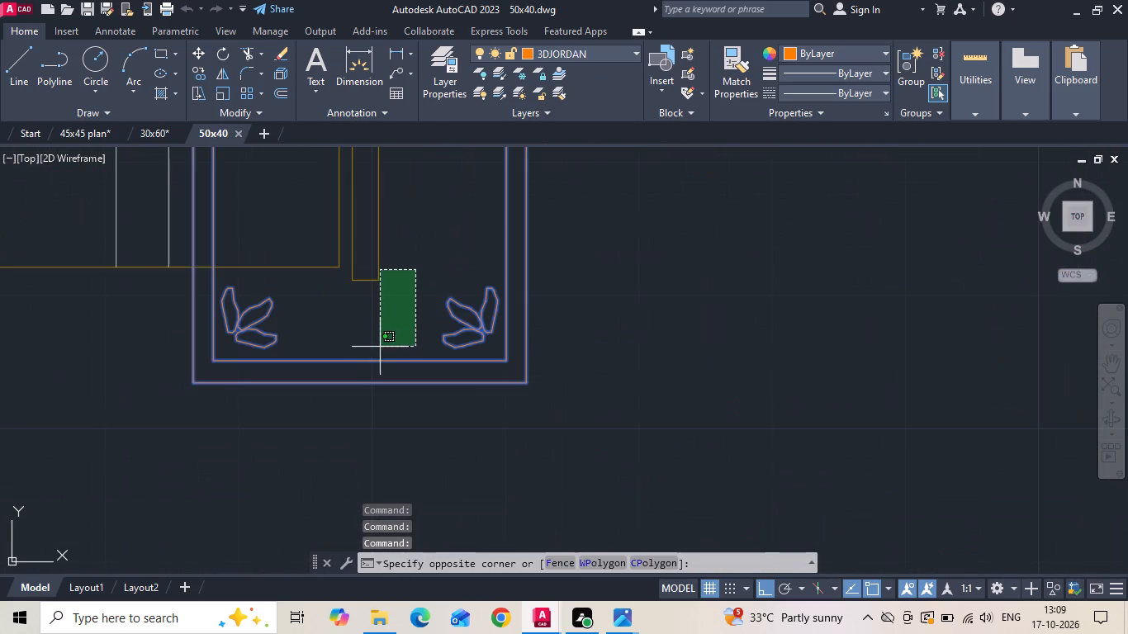
pyautogui.click(347, 347)
pyautogui.scroll(-2, 363, 355)
pyautogui.press('Escape')
pyautogui.moveTo(441, 343); pyautogui.dragTo(424, 387)
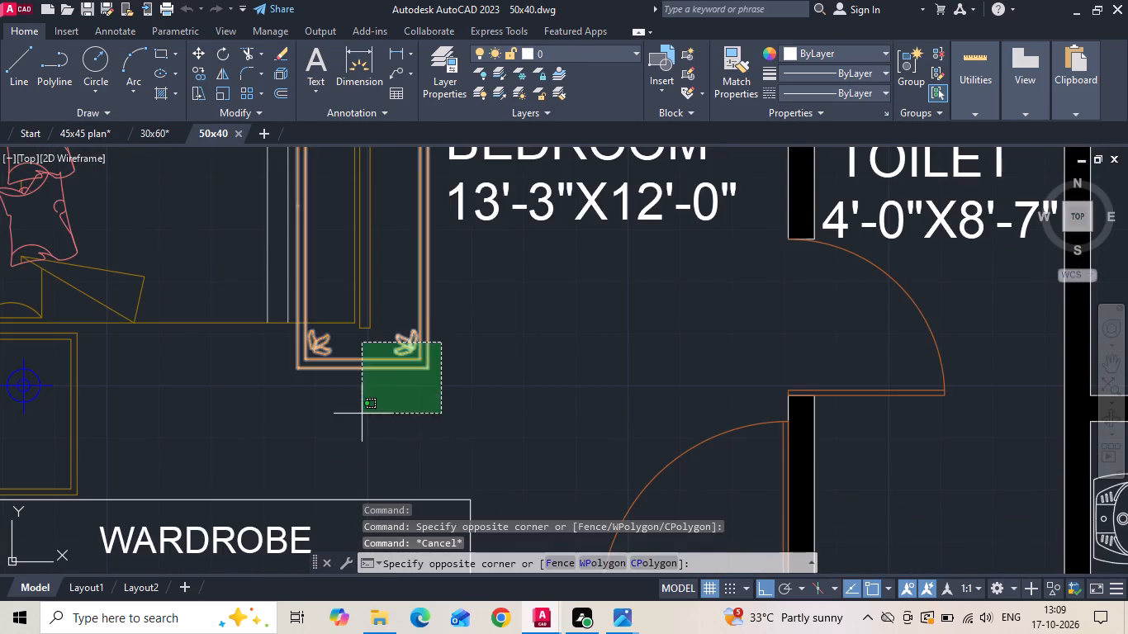
pyautogui.click(362, 414)
pyautogui.click(361, 324)
pyautogui.press('Escape')
pyautogui.click(422, 329)
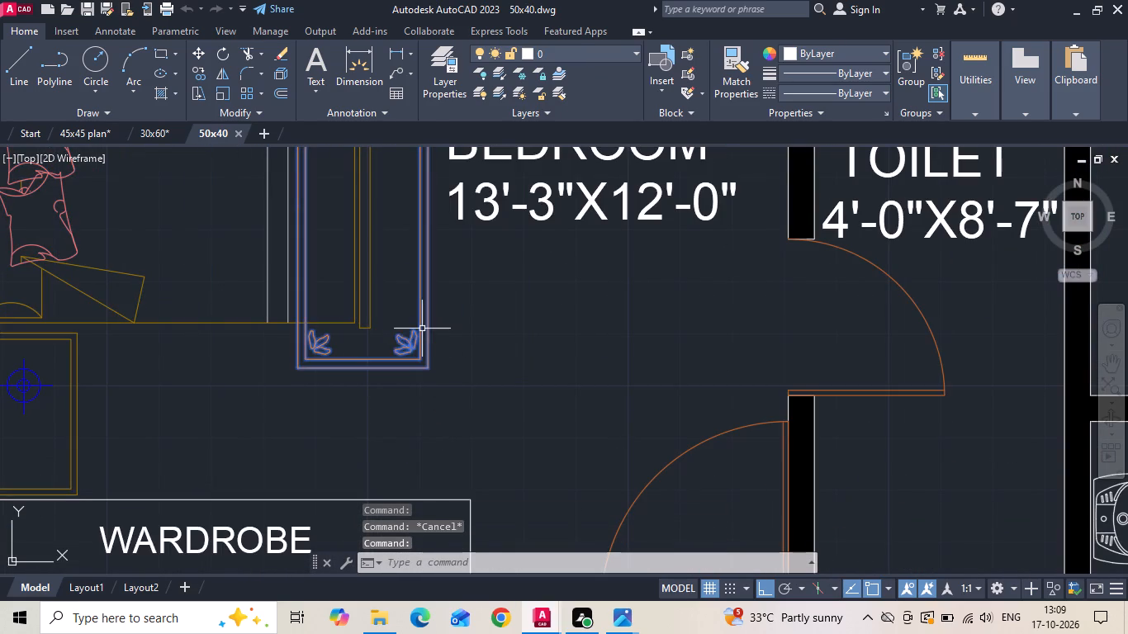
pyautogui.scroll(-2, 386, 388)
pyautogui.hotkey('ctrl', 'c')
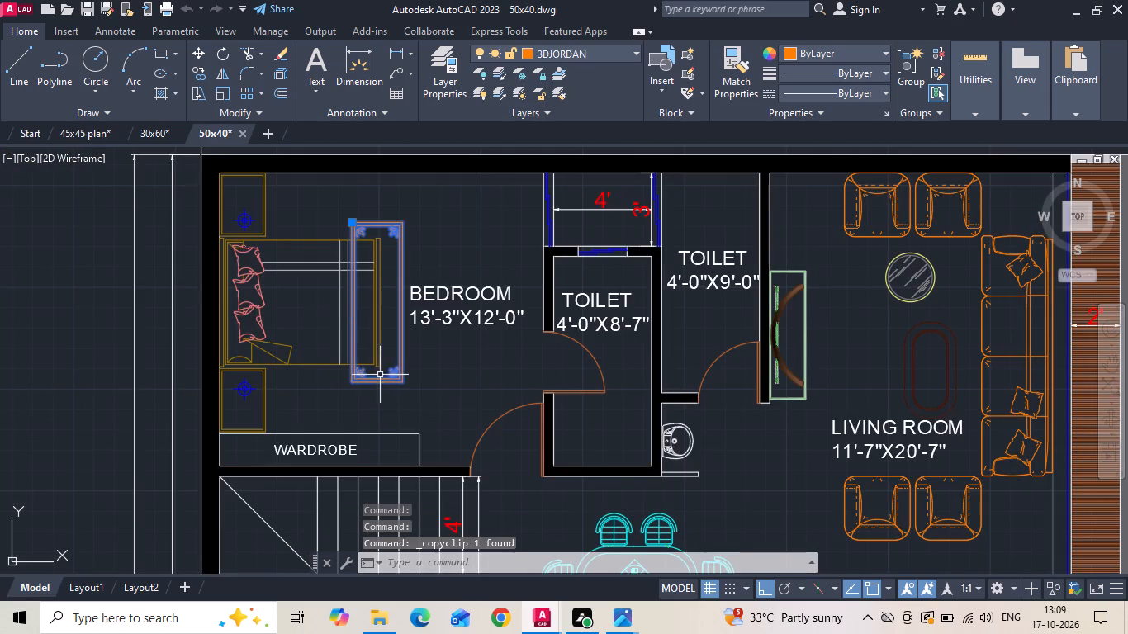
# Switch to the 45x45 plan drawing and paste the orange couch near the foot of the bed in the 16'0"X15'0" bedroom.
pyautogui.click(79, 131)
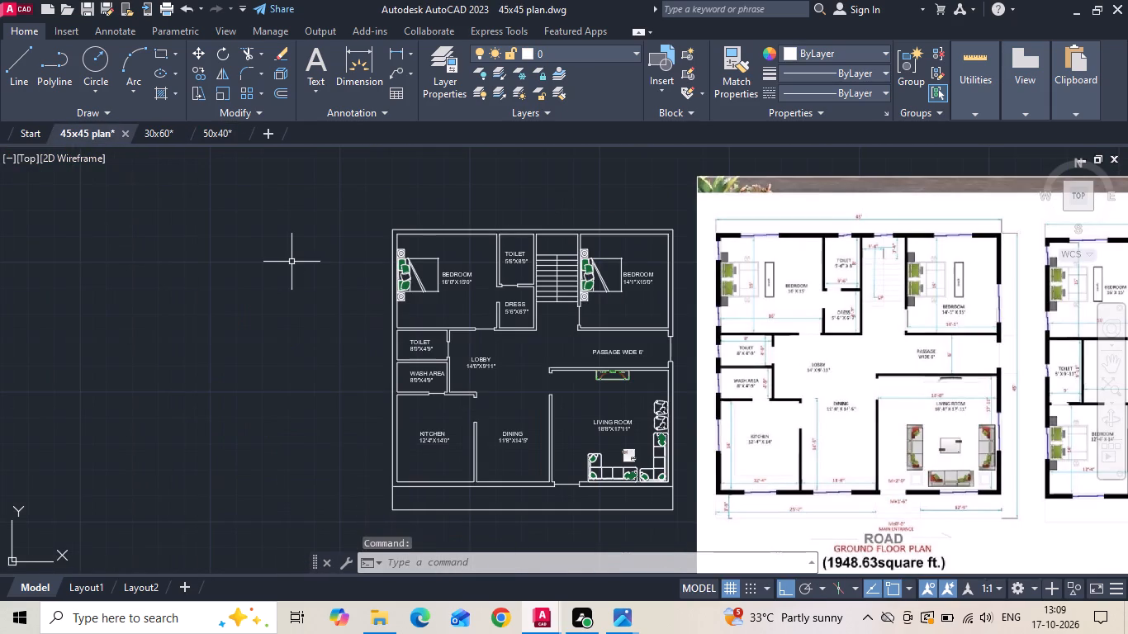
pyautogui.hotkey('ctrl', 'v')
pyautogui.scroll(2, 394, 295)
pyautogui.moveTo(476, 329); pyautogui.dragTo(436, 428, button='middle')
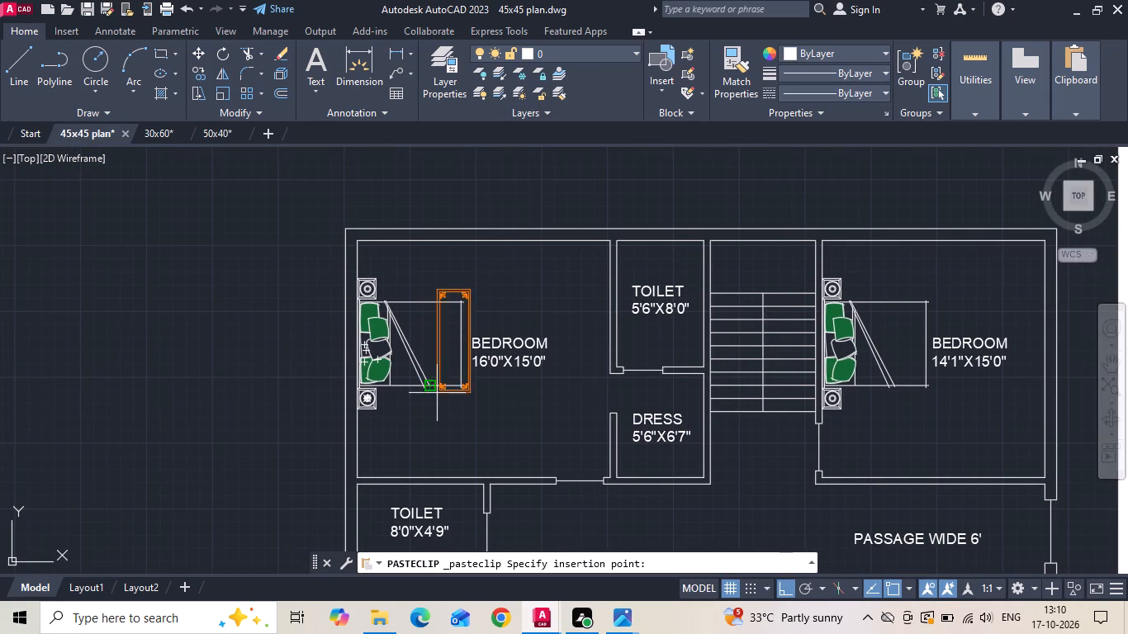
pyautogui.click(437, 392)
pyautogui.scroll(-1, 405, 395)
pyautogui.press('Escape')
# Move the pasted orange couch off the bed to its foot edge, roughly centred on the bed's width.
pyautogui.scroll(3, 450, 383)
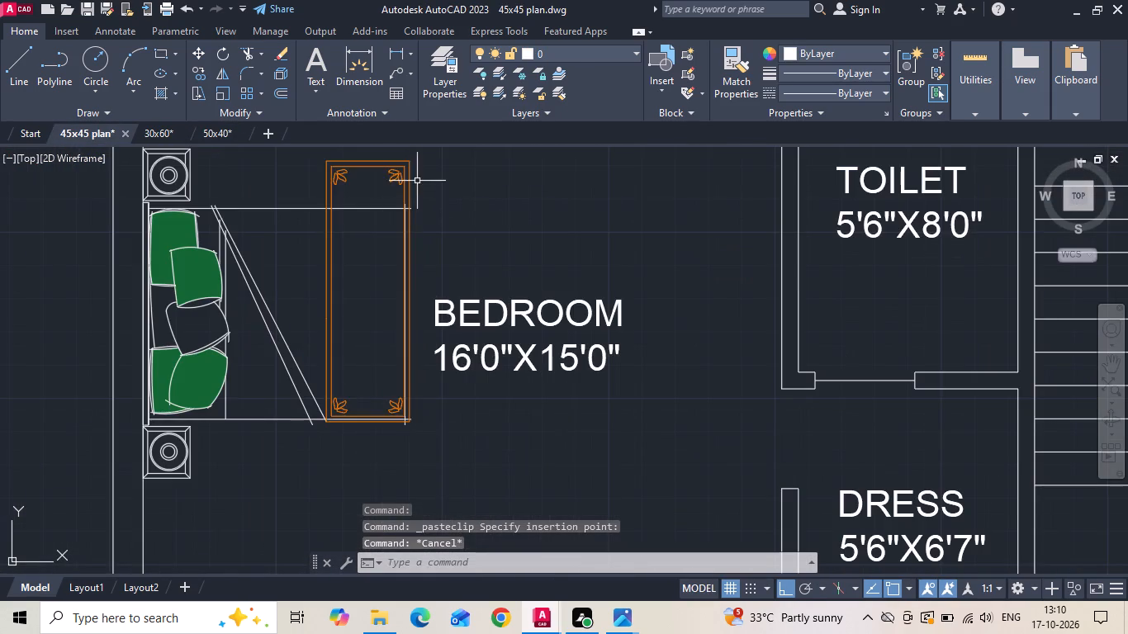
pyautogui.moveTo(417, 179); pyautogui.dragTo(386, 178)
pyautogui.click(313, 165)
pyautogui.rightClick(312, 165)
pyautogui.click(348, 300)
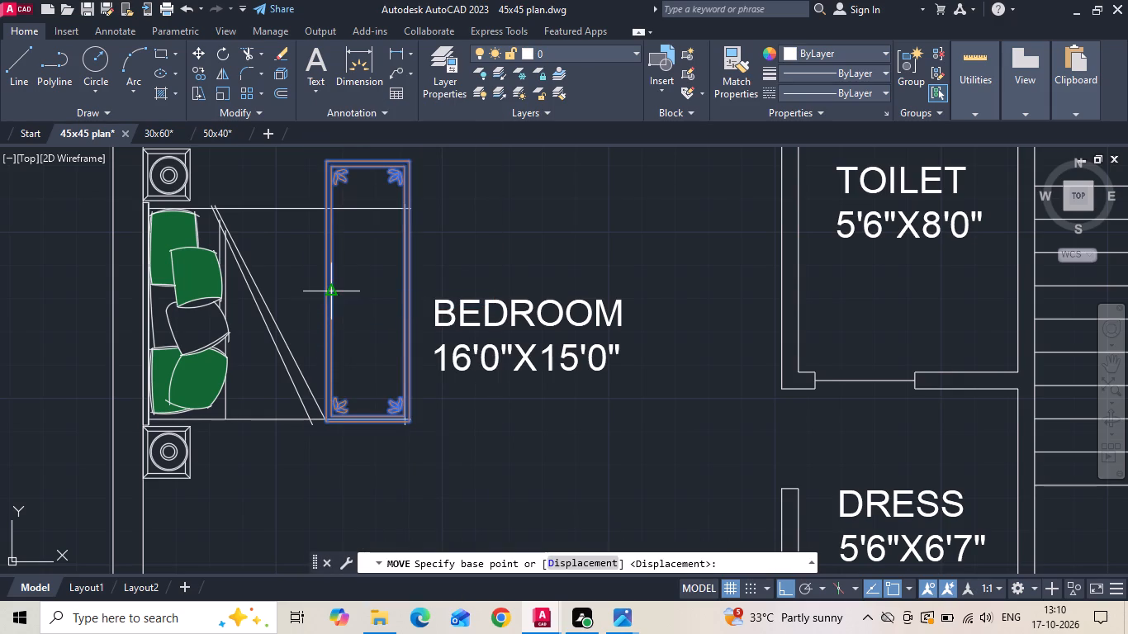
pyautogui.click(326, 291)
pyautogui.click(402, 316)
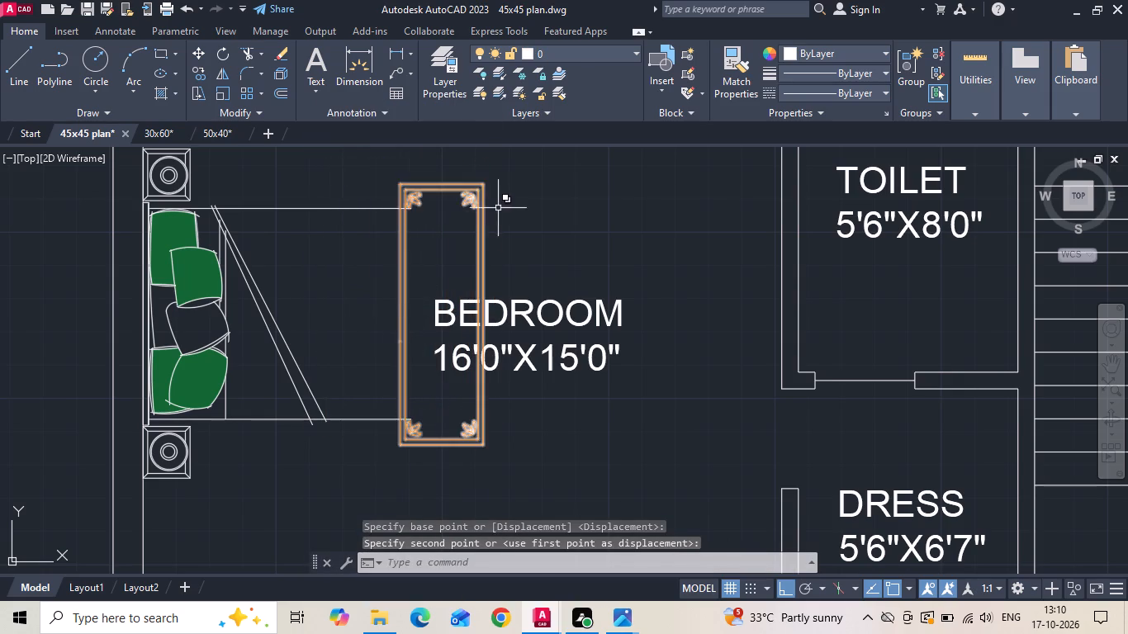
# Move the orange couch horizontally further from the bed, leaving a small gap at the bed's foot.
pyautogui.moveTo(504, 207); pyautogui.dragTo(490, 215)
pyautogui.click(472, 225)
pyautogui.rightClick(472, 225)
pyautogui.click(504, 299)
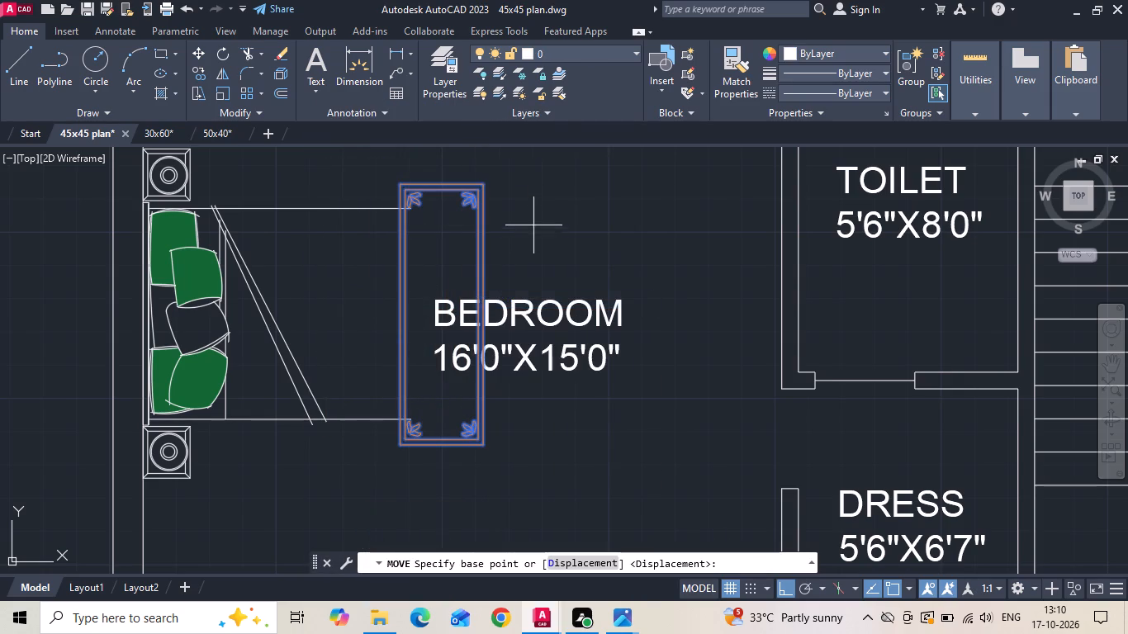
pyautogui.click(528, 220)
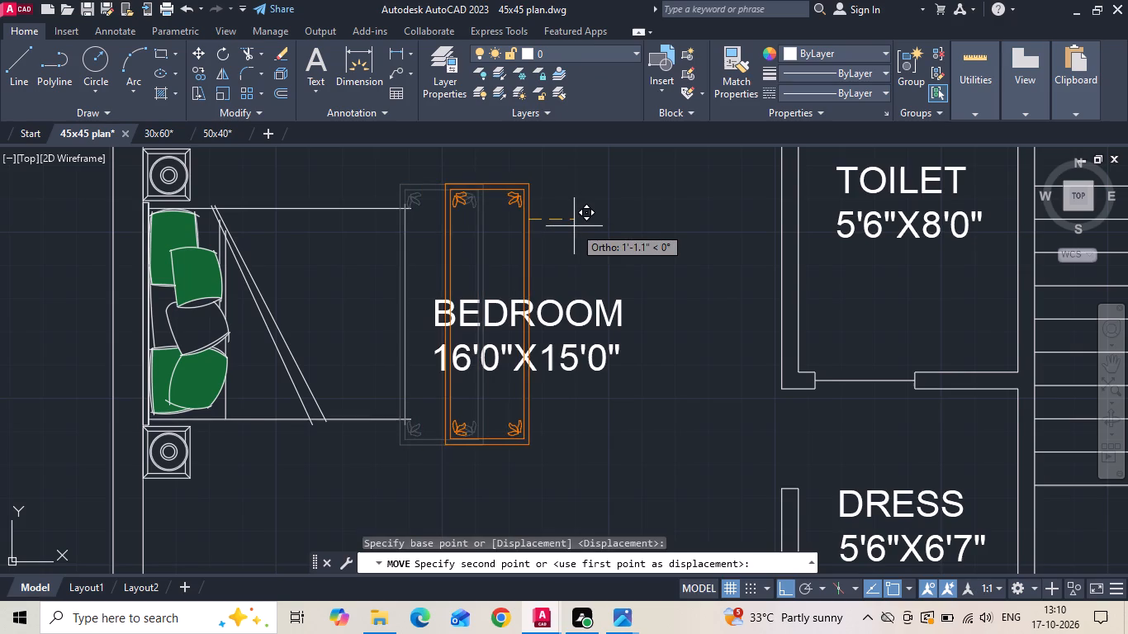
pyautogui.click(564, 224)
# Copy the orange couch horizontally to the foot of the bed in the 14'1"X15'0" bedroom, and save the drawing.
pyautogui.moveTo(540, 217); pyautogui.dragTo(523, 226)
pyautogui.click(480, 248)
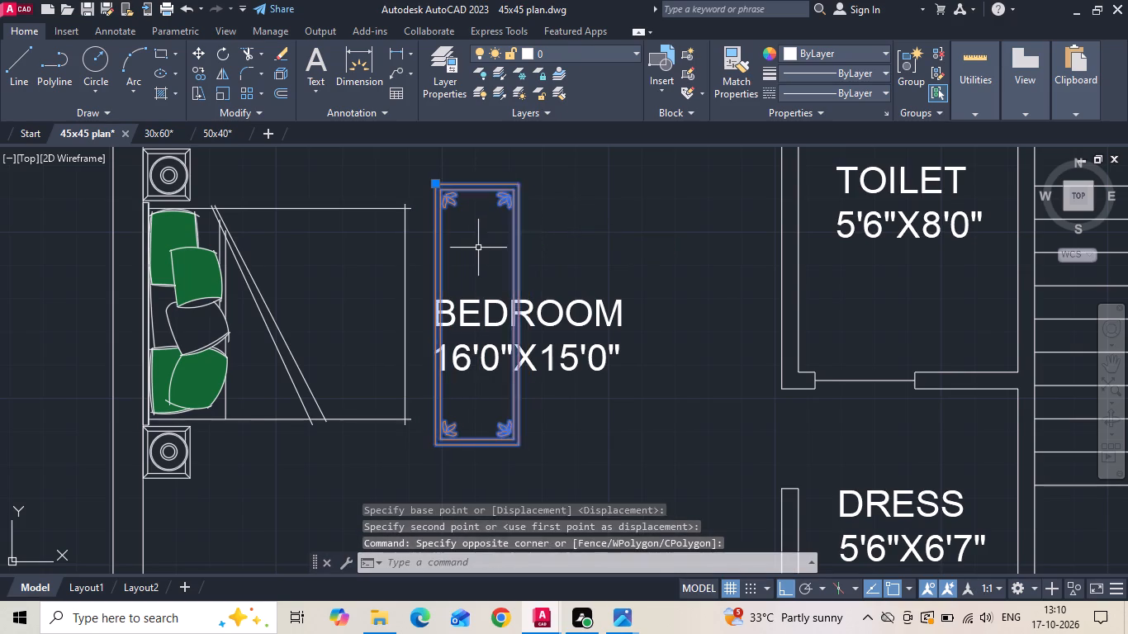
pyautogui.rightClick(478, 248)
pyautogui.click(501, 312)
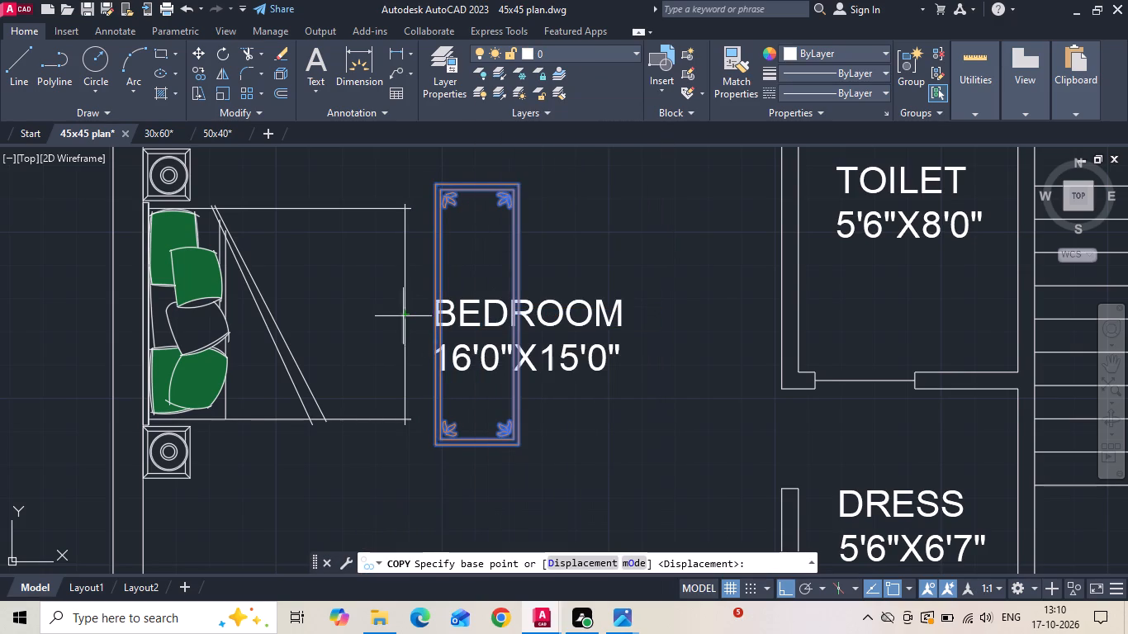
pyautogui.click(403, 315)
pyautogui.scroll(-2, 339, 329)
pyautogui.scroll(2, 788, 318)
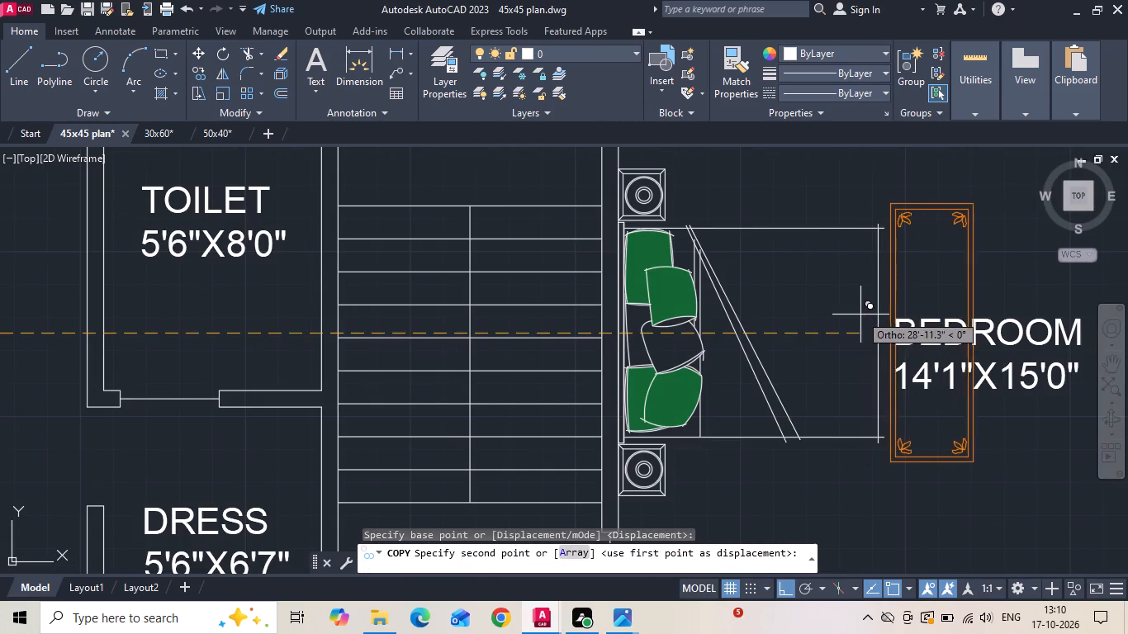
pyautogui.click(874, 338)
pyautogui.scroll(-2, 514, 314)
pyautogui.press('Escape')
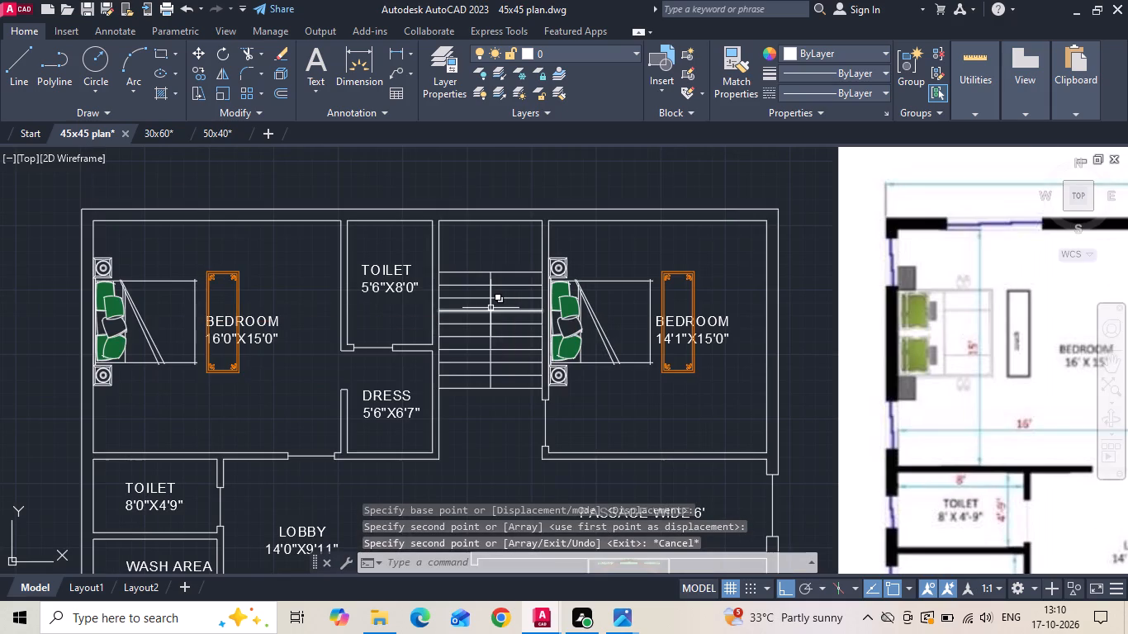
pyautogui.hotkey('ctrl', 's')
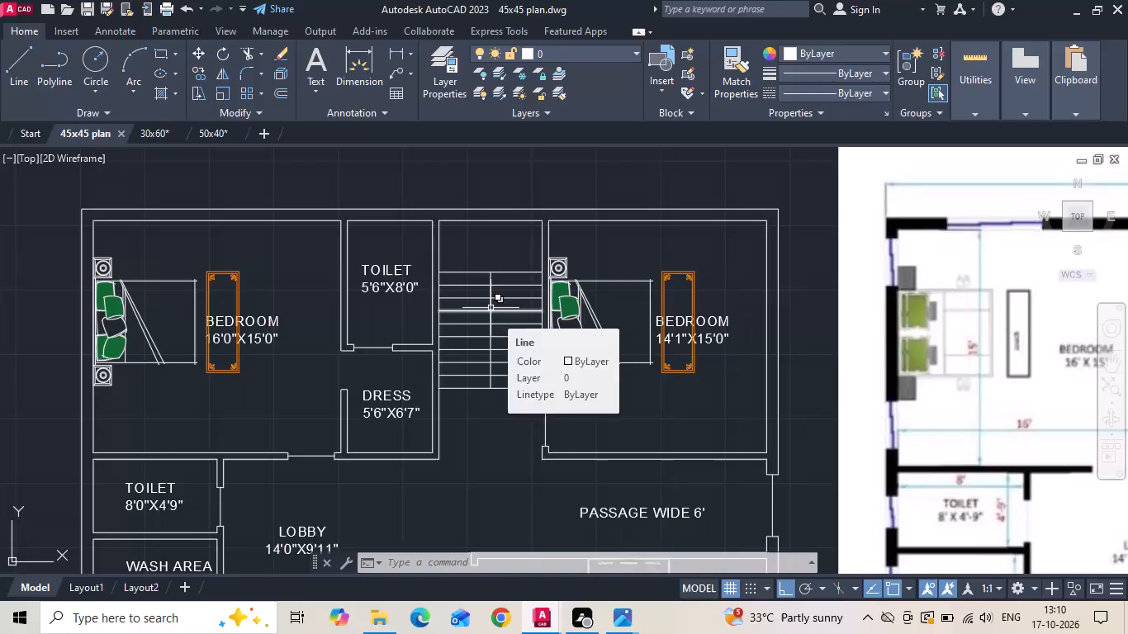
# Copy the ground floor 14'1"X15'0" bedroom's bed set and couch into the first floor's 12'4"X14'0" bedroom, matching the rooms' upper-left inner wall corners.
pyautogui.scroll(2, 512, 262)
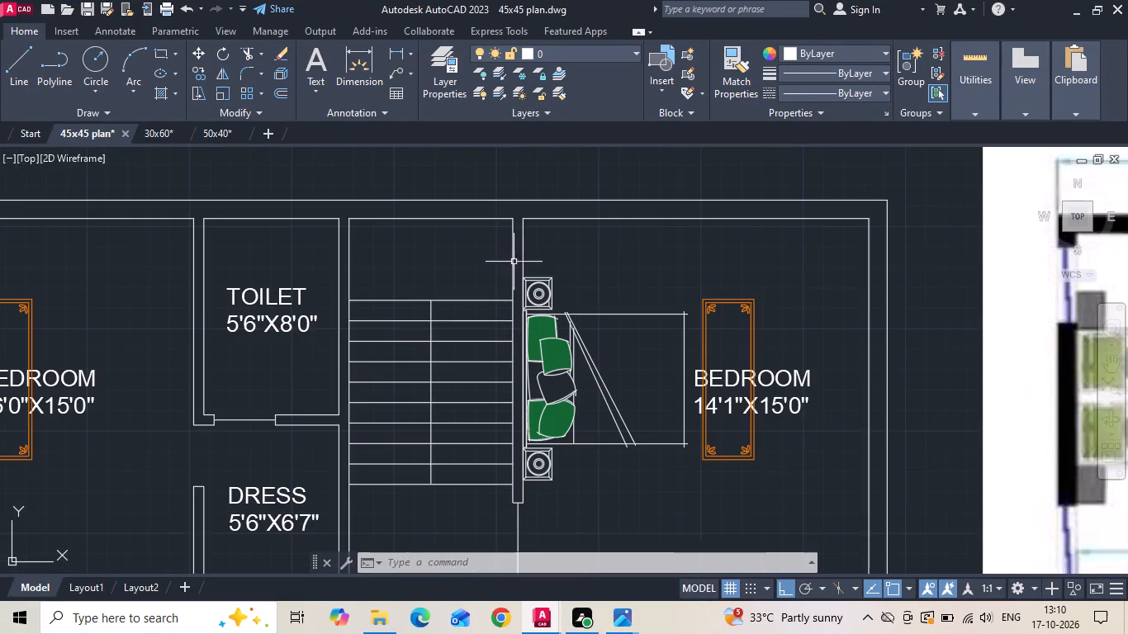
pyautogui.moveTo(760, 266); pyautogui.dragTo(732, 282)
pyautogui.click(628, 334)
pyautogui.moveTo(588, 259); pyautogui.dragTo(562, 326)
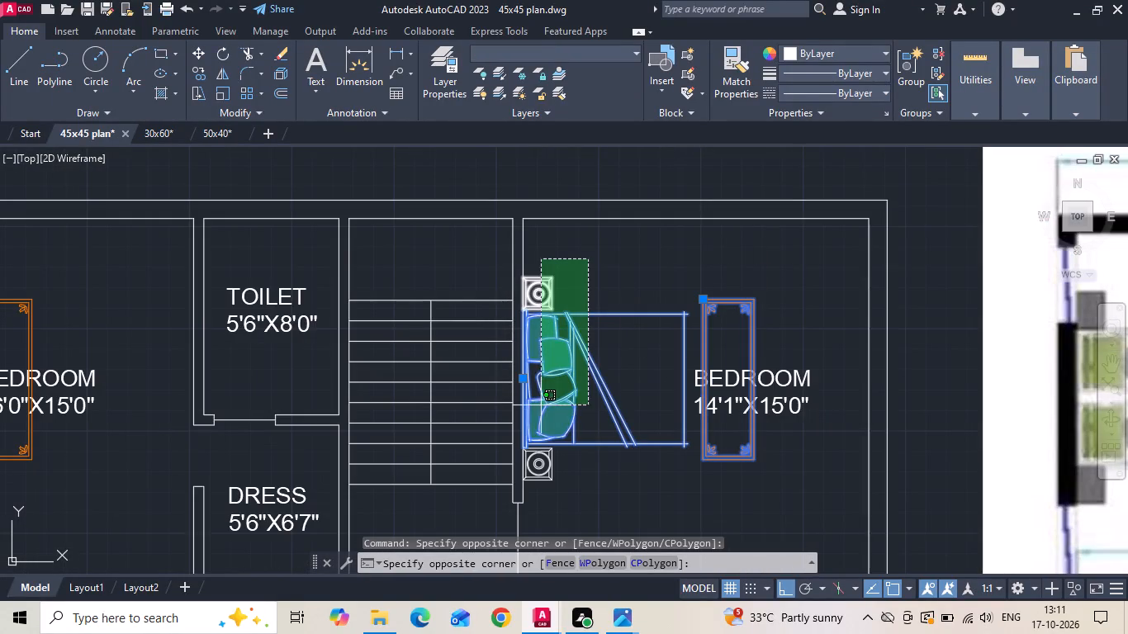
pyautogui.press('Escape')
pyautogui.scroll(-2, 535, 296)
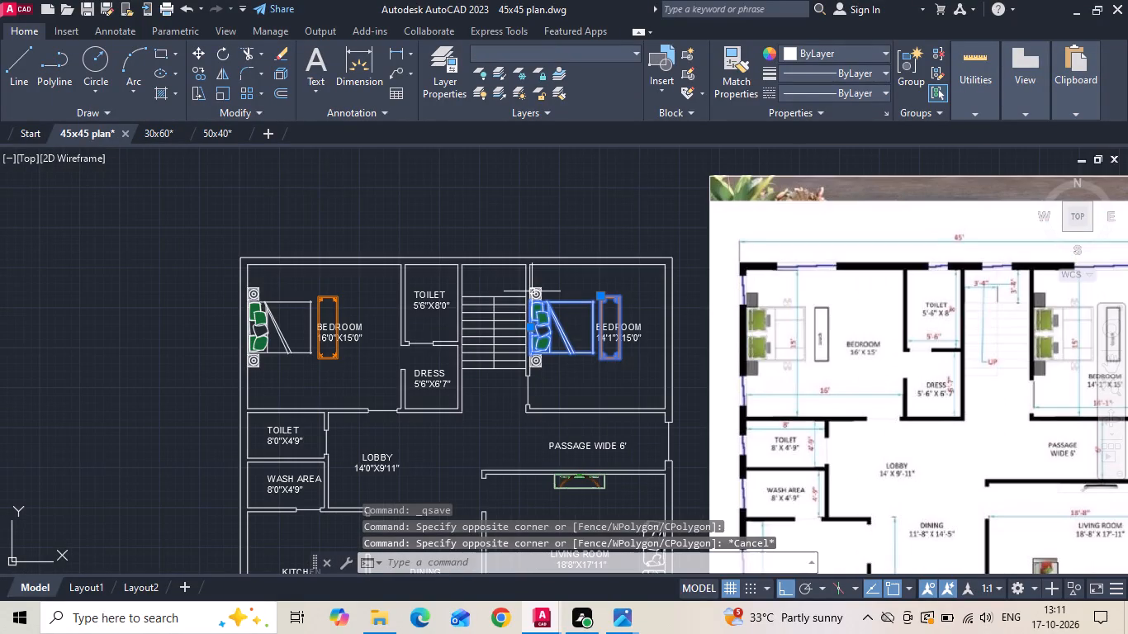
pyautogui.scroll(2, 540, 313)
pyautogui.moveTo(549, 254); pyautogui.dragTo(547, 302)
pyautogui.click(526, 452)
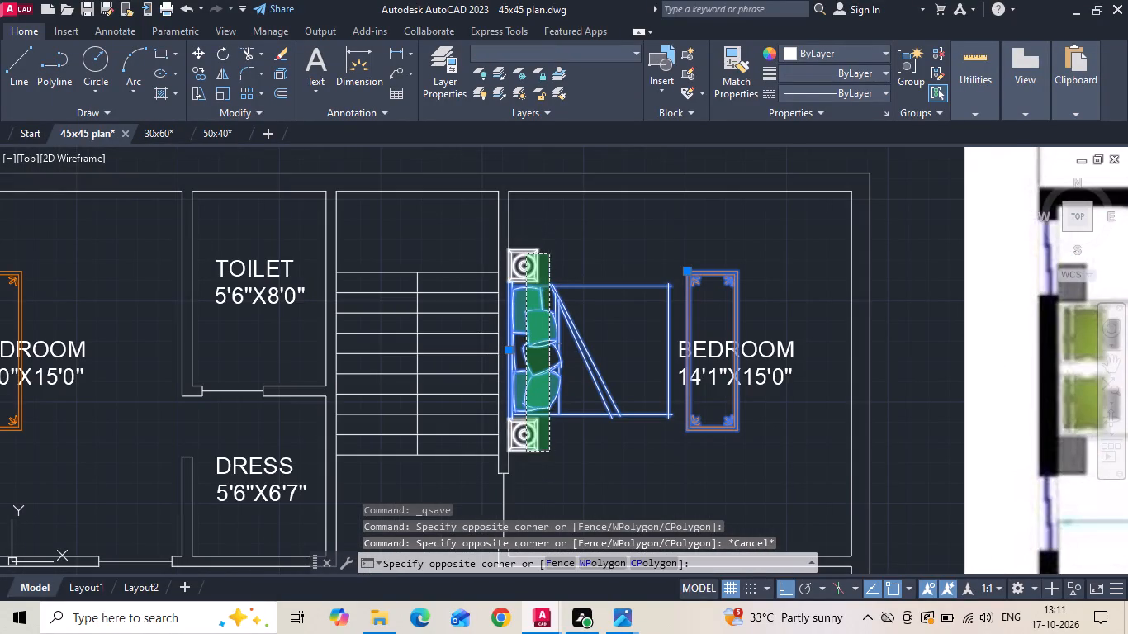
pyautogui.rightClick(548, 219)
pyautogui.click(590, 336)
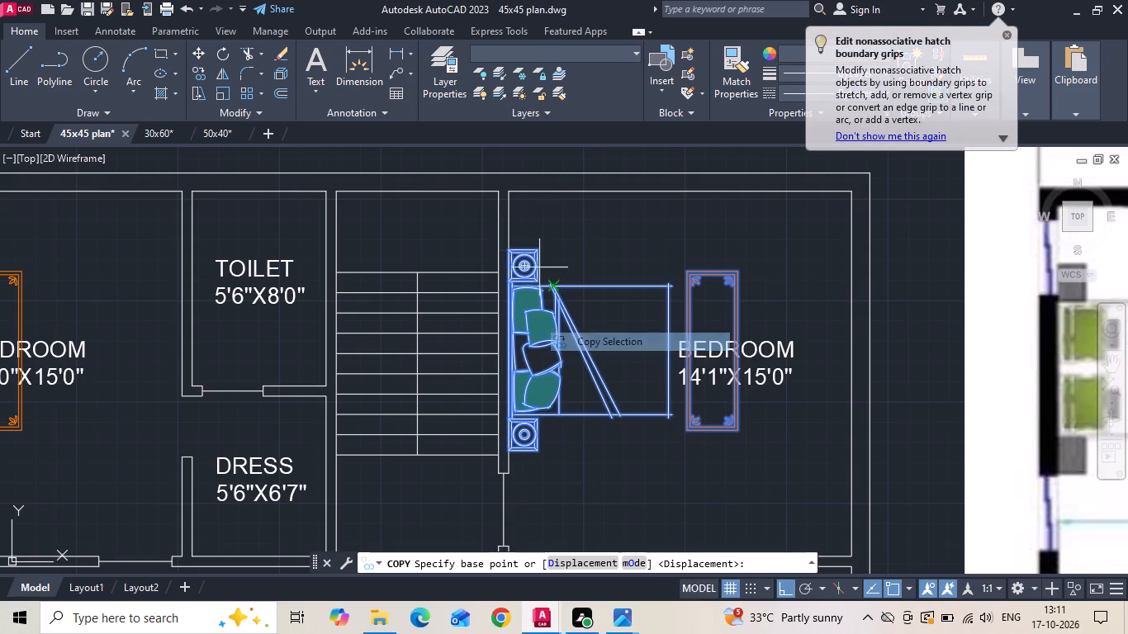
pyautogui.click(514, 192)
pyautogui.scroll(-4, 457, 217)
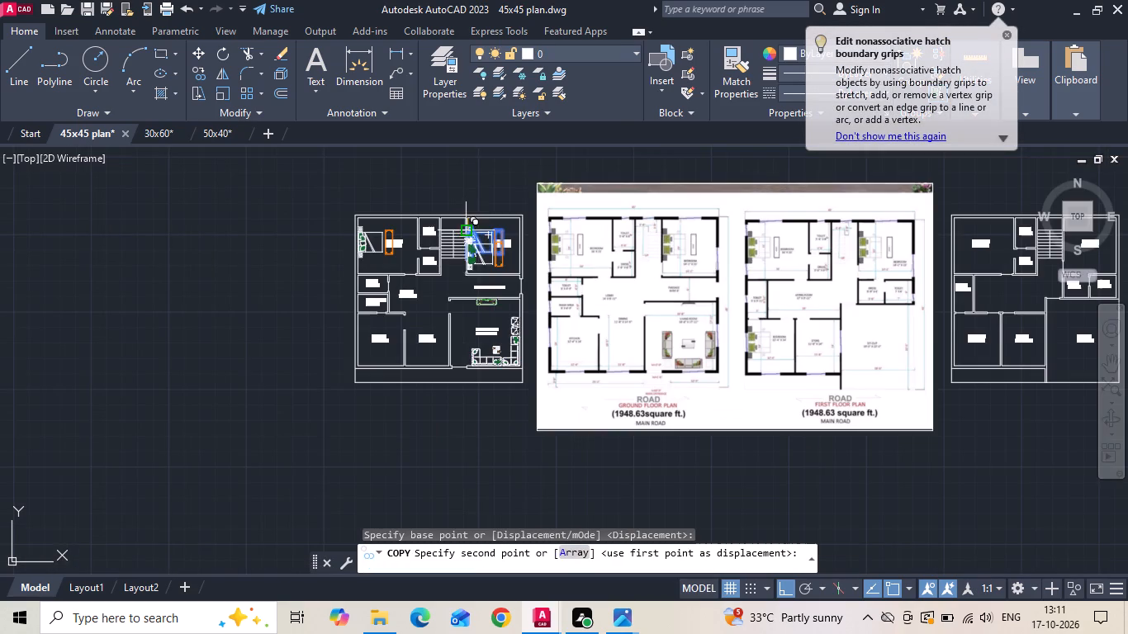
pyautogui.scroll(1, 984, 326)
pyautogui.moveTo(972, 322); pyautogui.dragTo(924, 339, button='middle')
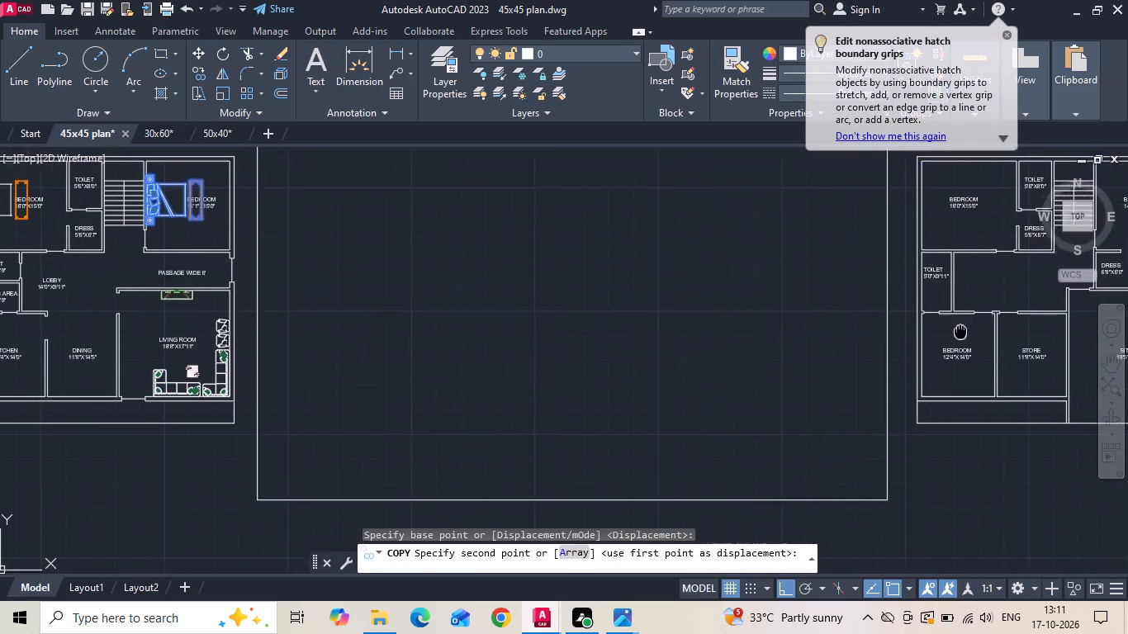
pyautogui.moveTo(924, 339); pyautogui.dragTo(816, 360, button='middle')
pyautogui.scroll(3, 803, 349)
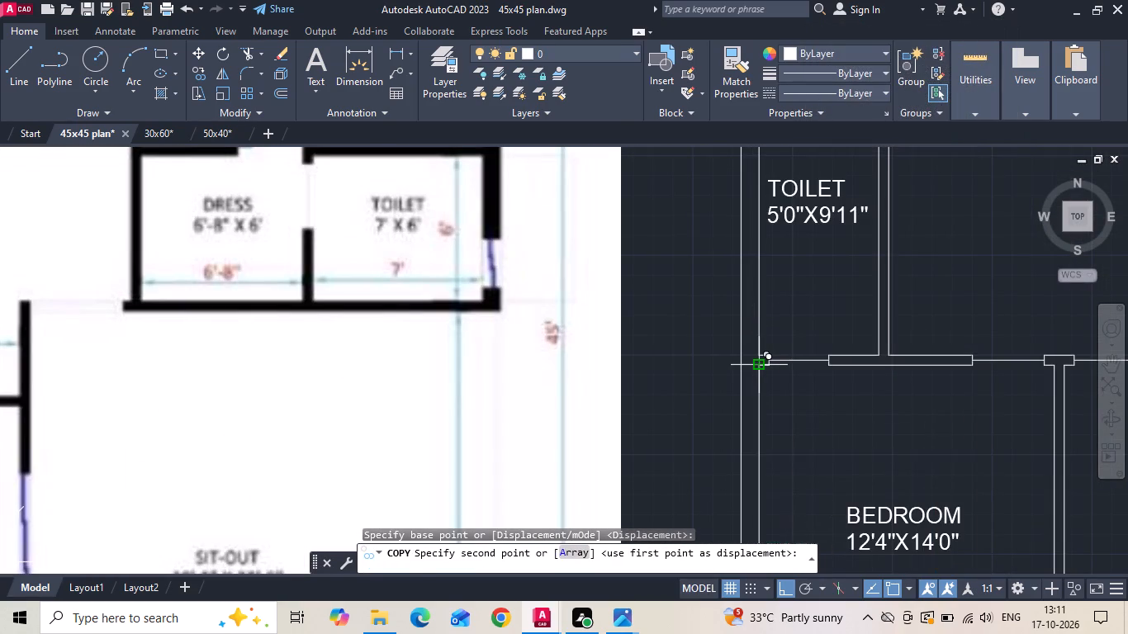
pyautogui.click(757, 367)
pyautogui.scroll(-2, 730, 307)
pyautogui.press('Escape')
# Copy the bed sets and couches of both ground floor bedrooms together into the matching first floor 16'0"X15'0" and 14'1"X15'0" bedrooms.
pyautogui.scroll(2, 804, 390)
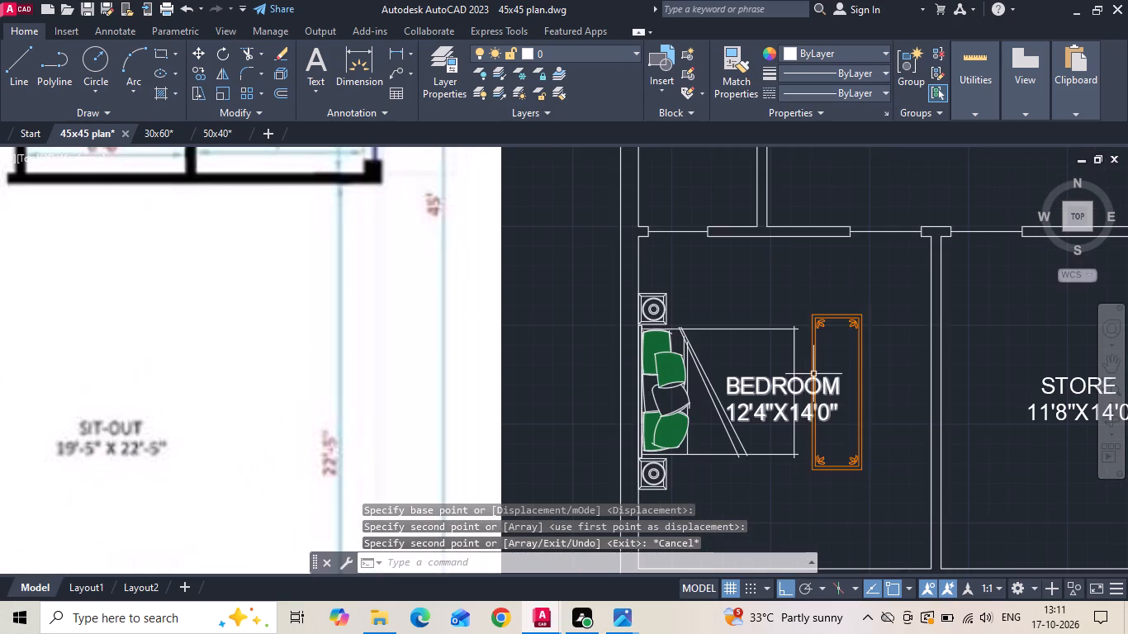
pyautogui.scroll(-4, 837, 365)
pyautogui.scroll(2, 288, 310)
pyautogui.scroll(2, 415, 230)
pyautogui.moveTo(445, 224); pyautogui.dragTo(445, 234)
pyautogui.click(381, 283)
pyautogui.scroll(-1, 478, 288)
pyautogui.scroll(2, 391, 240)
pyautogui.moveTo(383, 229); pyautogui.dragTo(351, 318)
pyautogui.scroll(-1, 345, 325)
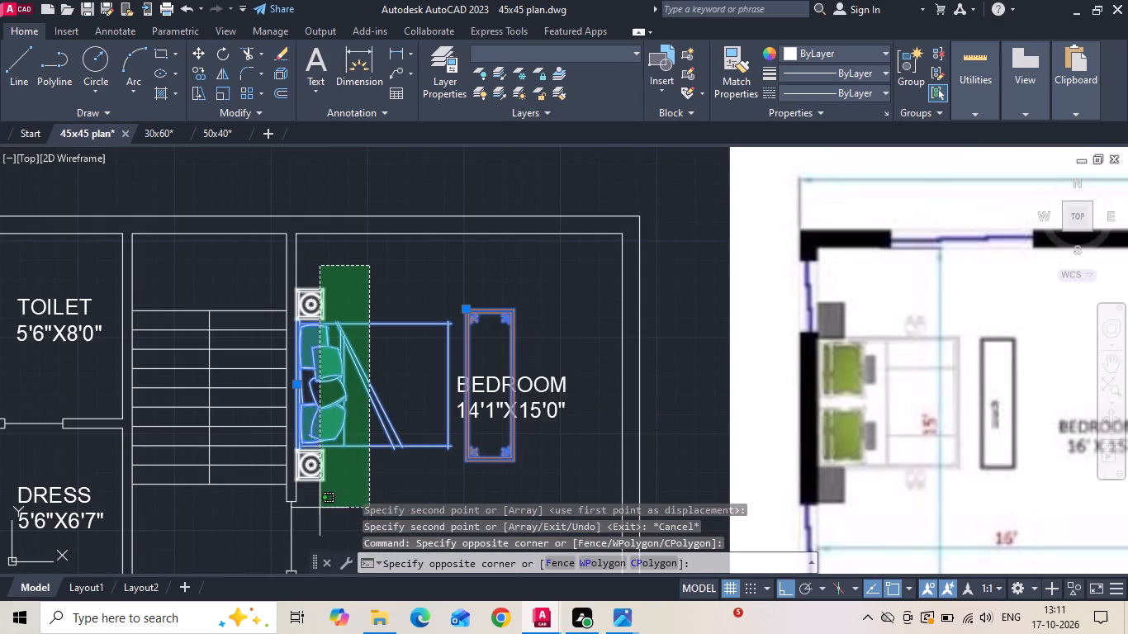
pyautogui.click(316, 511)
pyautogui.moveTo(276, 343); pyautogui.dragTo(765, 336, button='middle')
pyautogui.click(287, 277)
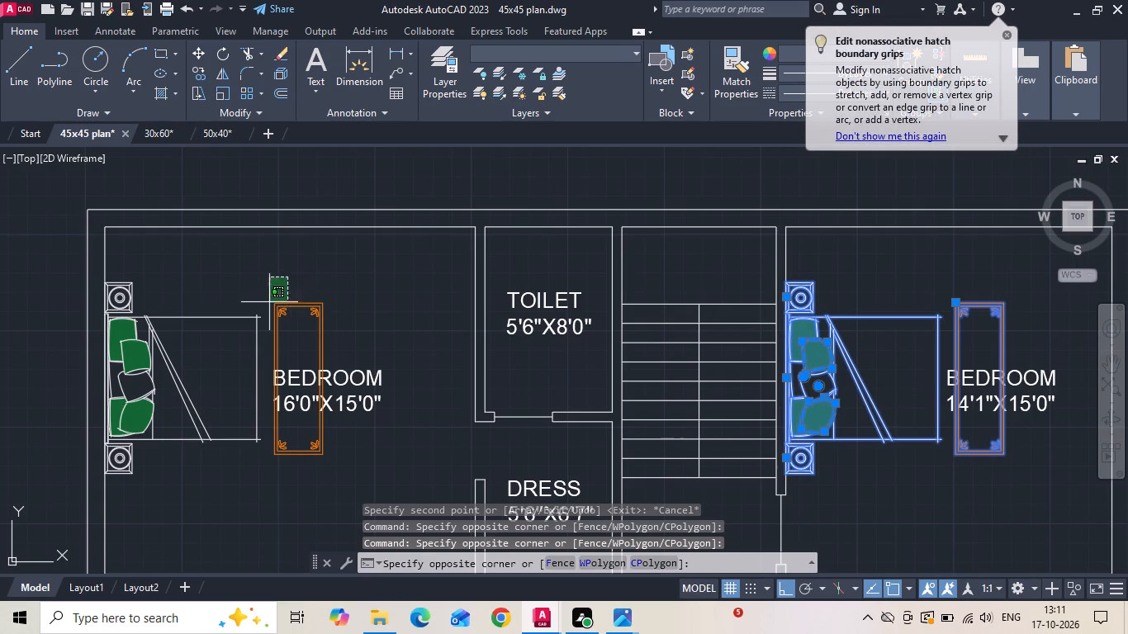
pyautogui.click(118, 334)
pyautogui.click(156, 498)
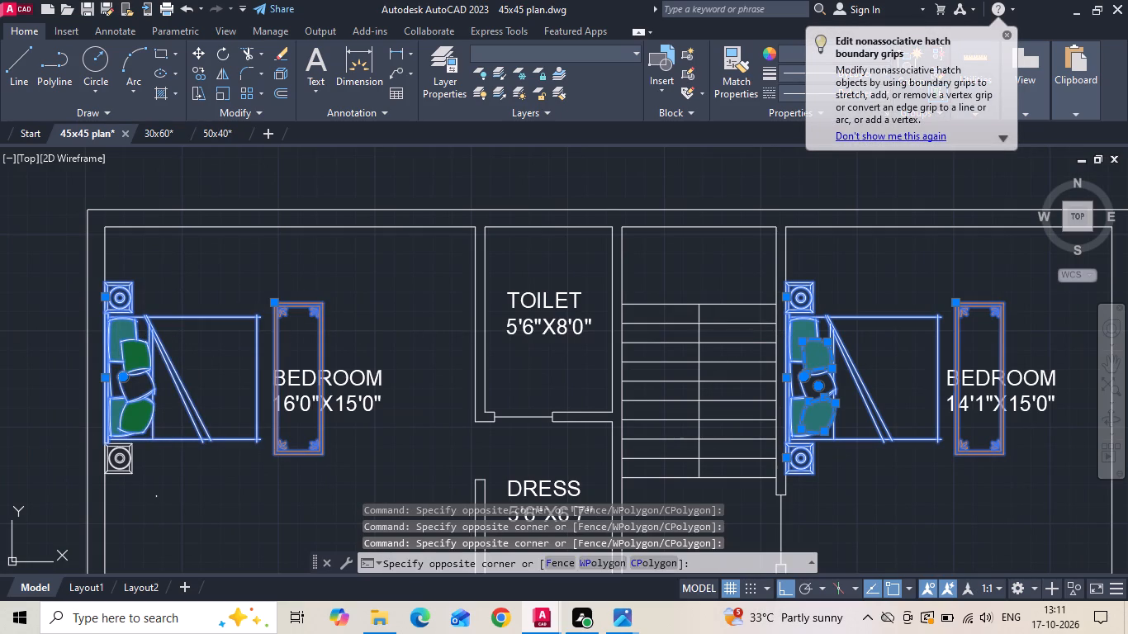
pyautogui.click(120, 432)
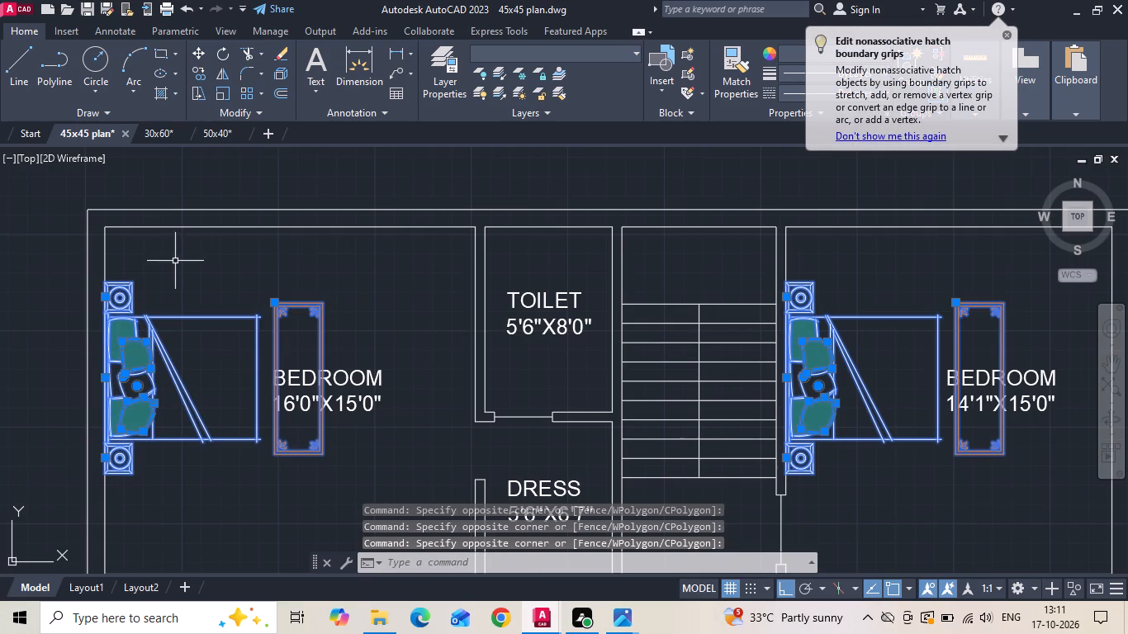
pyautogui.rightClick(174, 262)
pyautogui.click(206, 338)
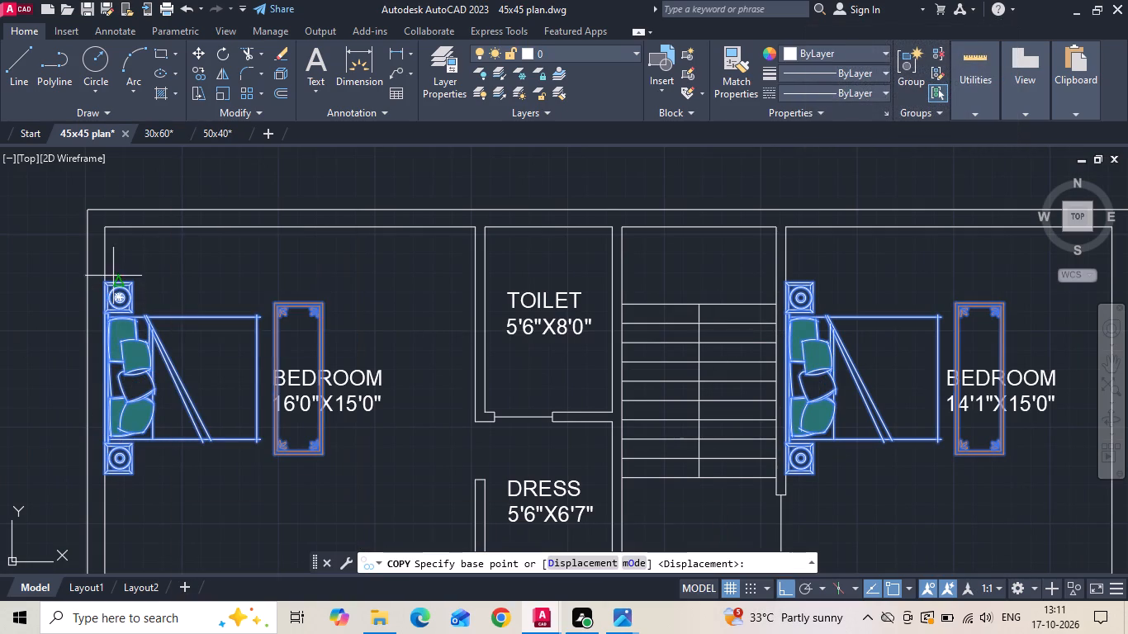
pyautogui.click(106, 229)
pyautogui.scroll(-4, 81, 267)
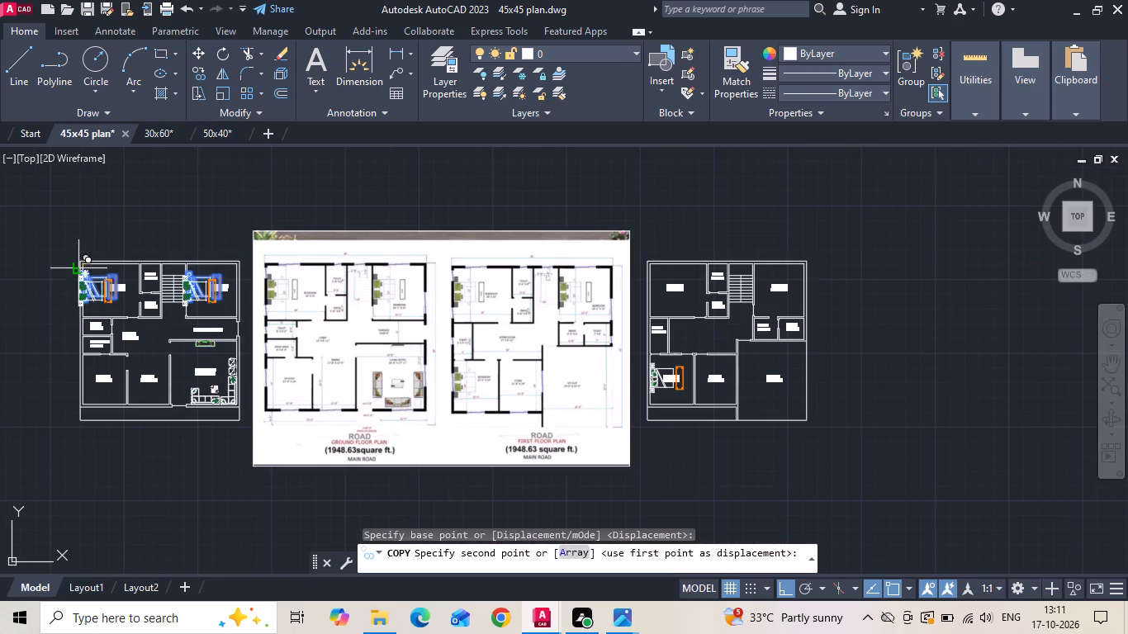
pyautogui.scroll(2, 781, 247)
pyautogui.scroll(2, 503, 325)
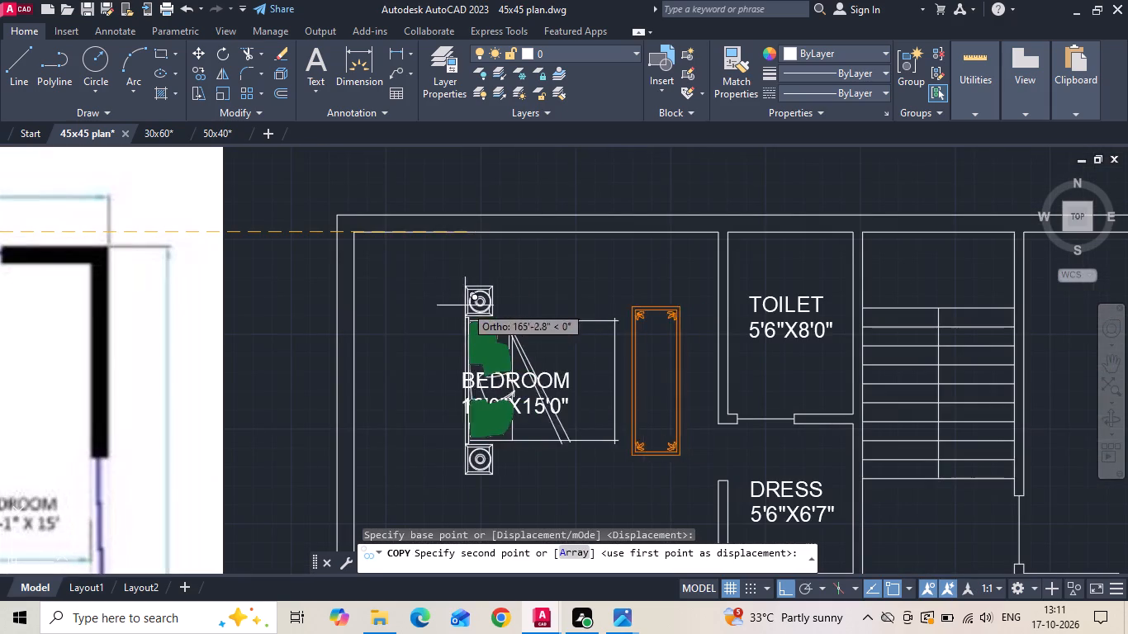
pyautogui.click(356, 232)
pyautogui.press('Escape')
# Move the first floor 16'0"X15'0" and 14'1"X15'0" bedroom labels straight down, clear of the beds and couches, and save the drawing.
pyautogui.scroll(-2, 491, 267)
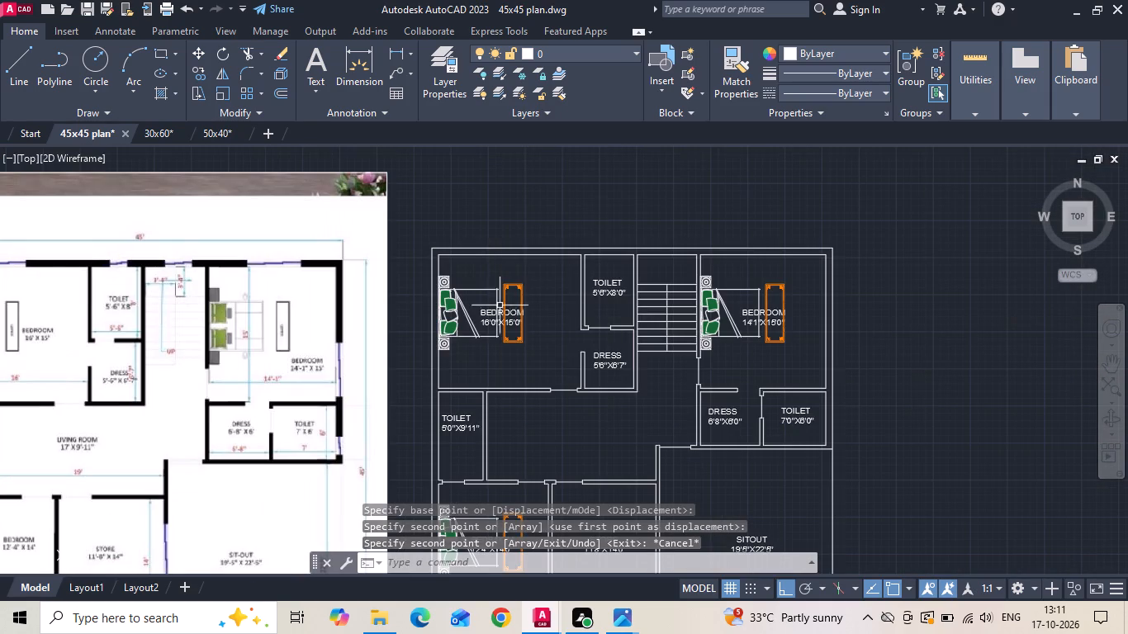
pyautogui.scroll(3, 484, 346)
pyautogui.click(496, 255)
pyautogui.scroll(-2, 478, 250)
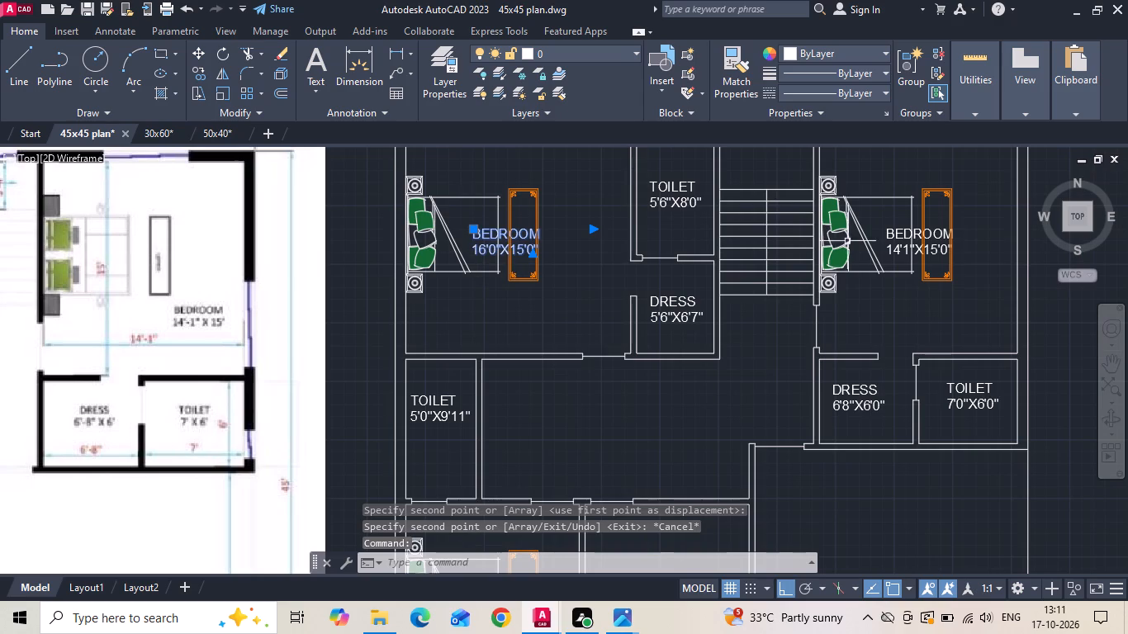
pyautogui.click(891, 232)
pyautogui.rightClick(891, 233)
pyautogui.click(917, 319)
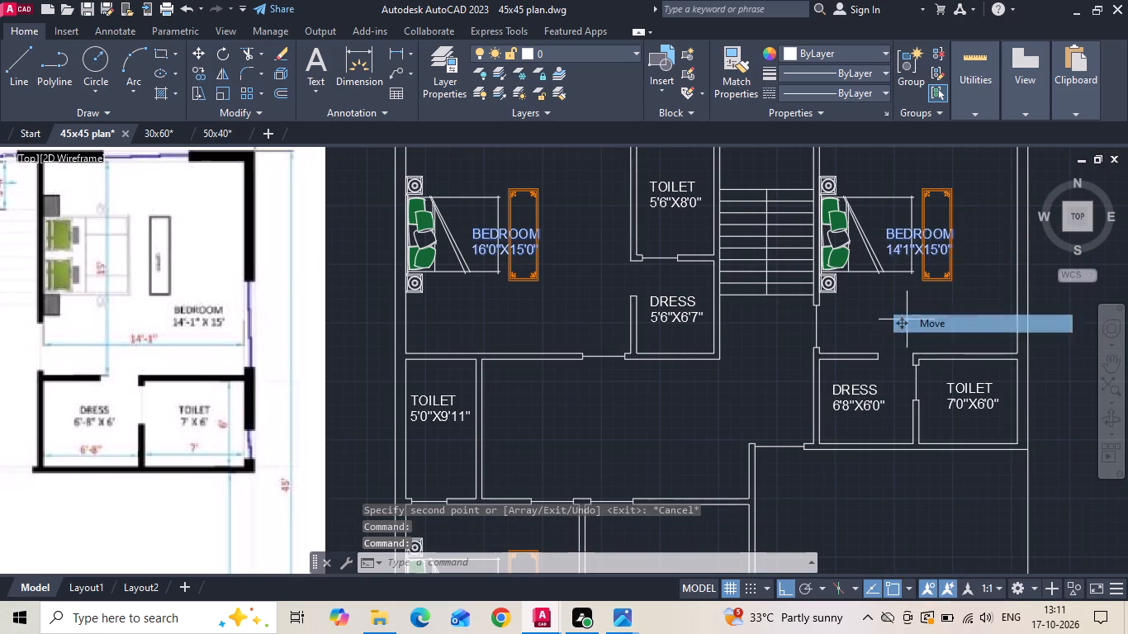
pyautogui.click(595, 280)
pyautogui.click(577, 336)
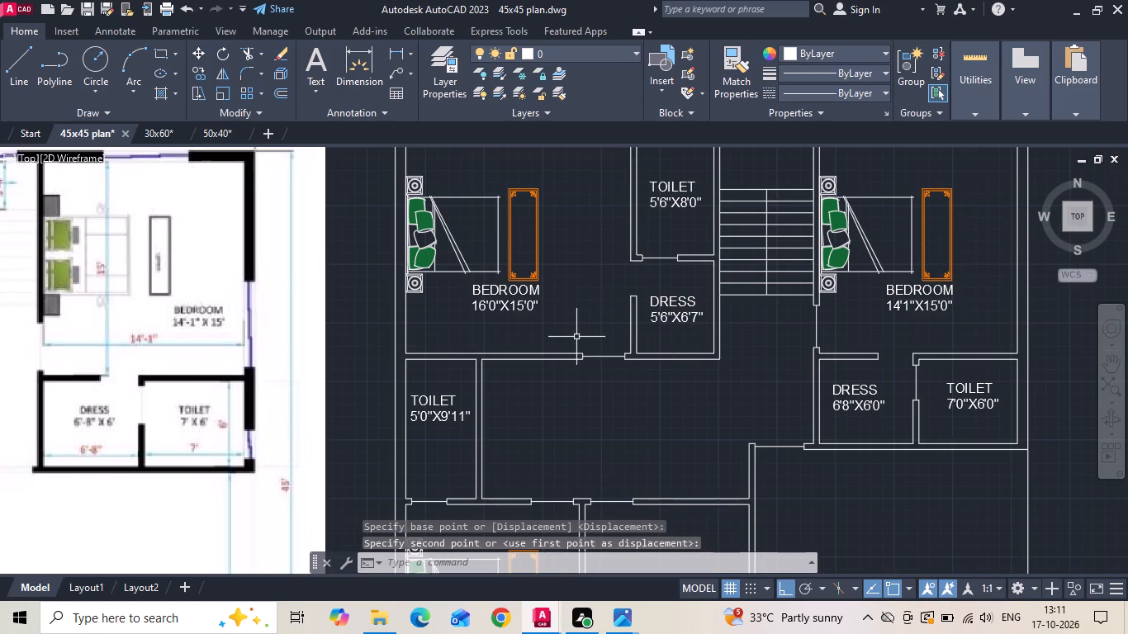
pyautogui.hotkey('ctrl', 's')
# Move the 12'4"X14'0" bedroom label straight up above the bed and couch, and save the drawing.
pyautogui.scroll(-2, 695, 343)
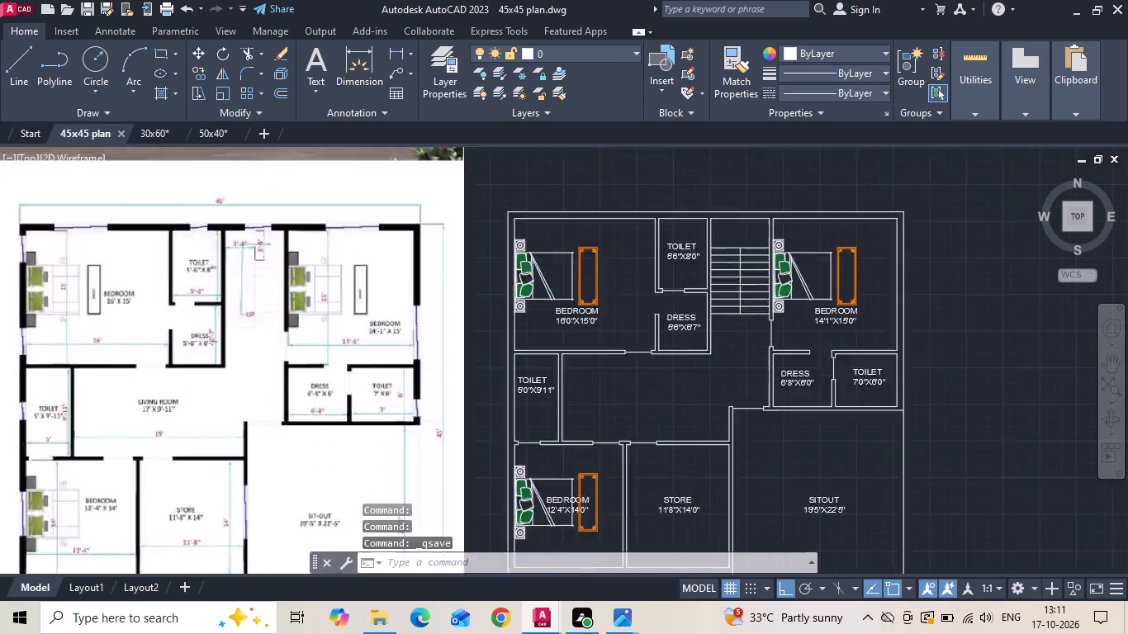
pyautogui.scroll(1, 674, 430)
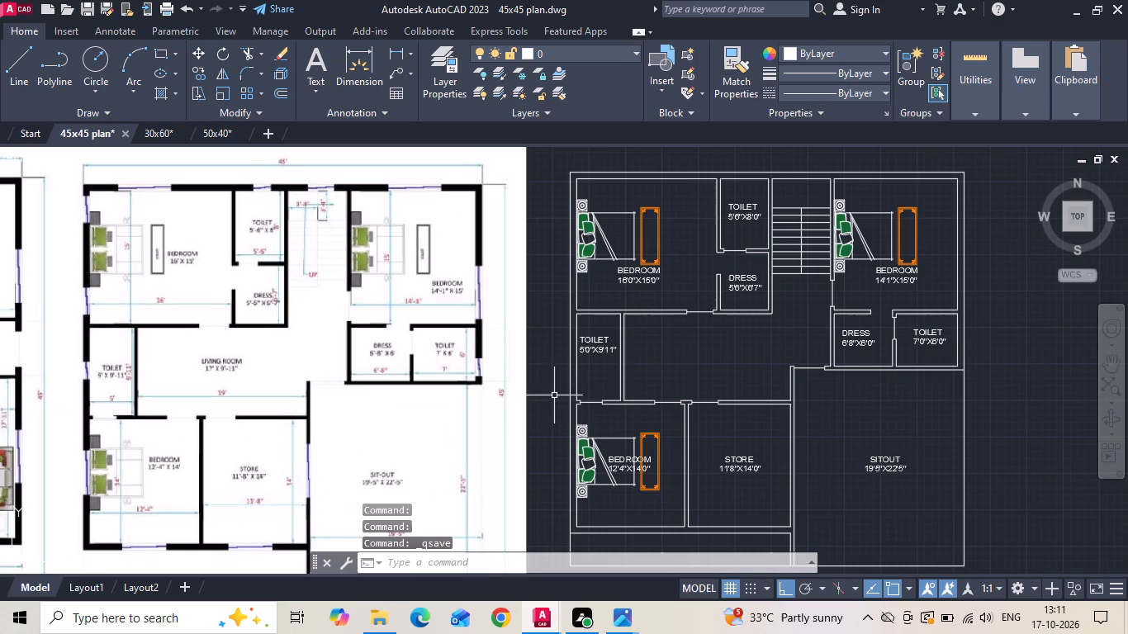
pyautogui.scroll(3, 702, 481)
pyautogui.click(445, 424)
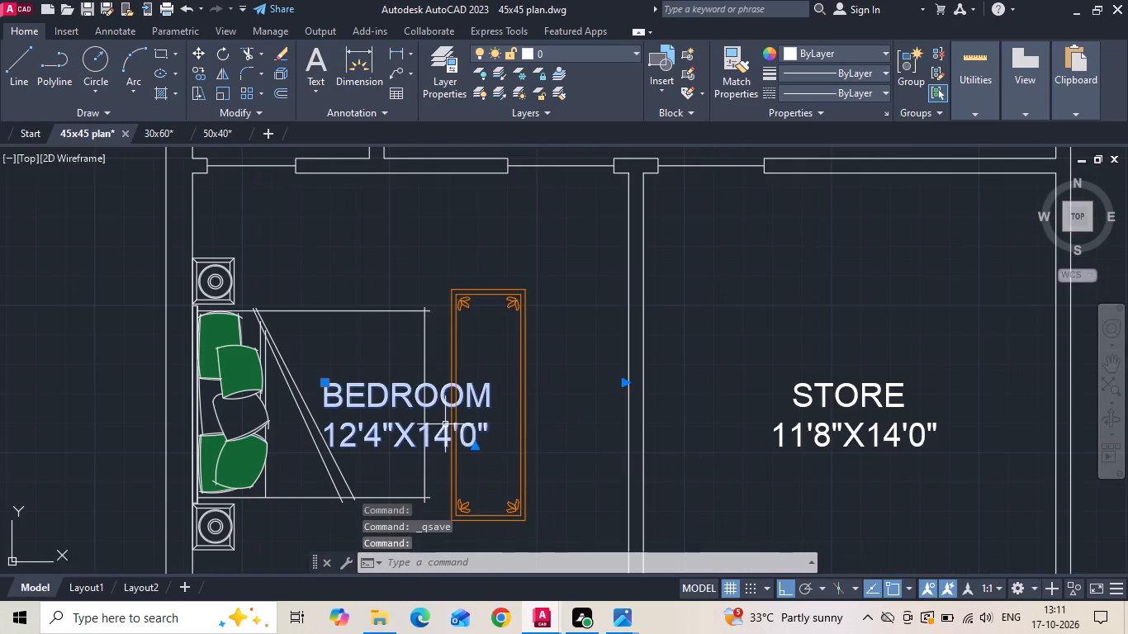
pyautogui.rightClick(435, 409)
pyautogui.click(485, 306)
pyautogui.moveTo(444, 372); pyautogui.dragTo(441, 351)
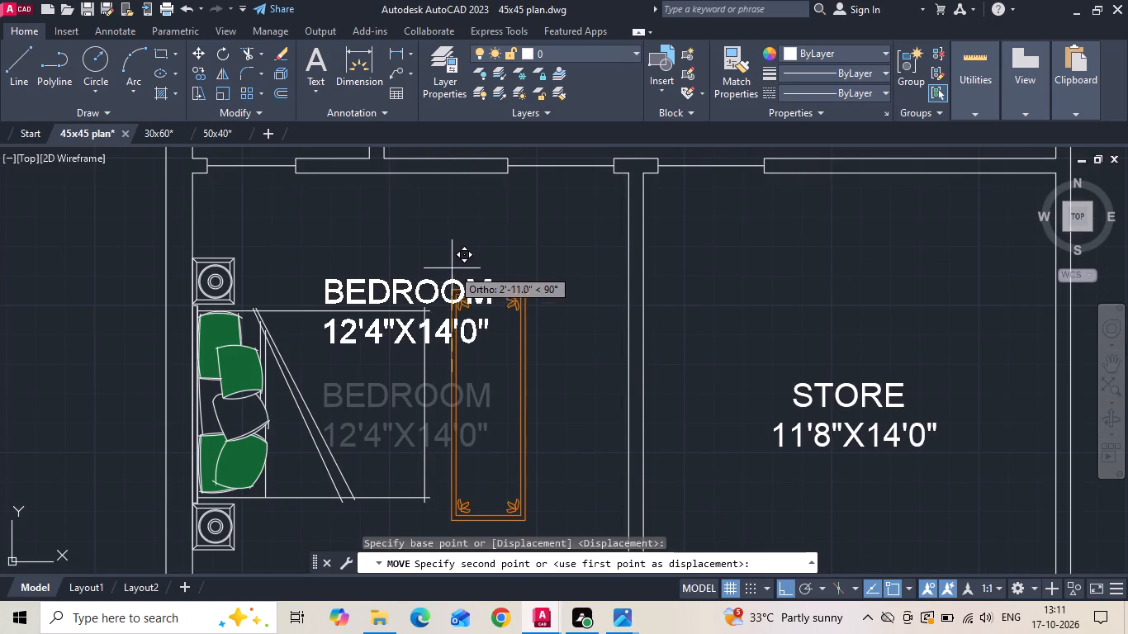
pyautogui.click(459, 224)
pyautogui.hotkey('ctrl', 's')
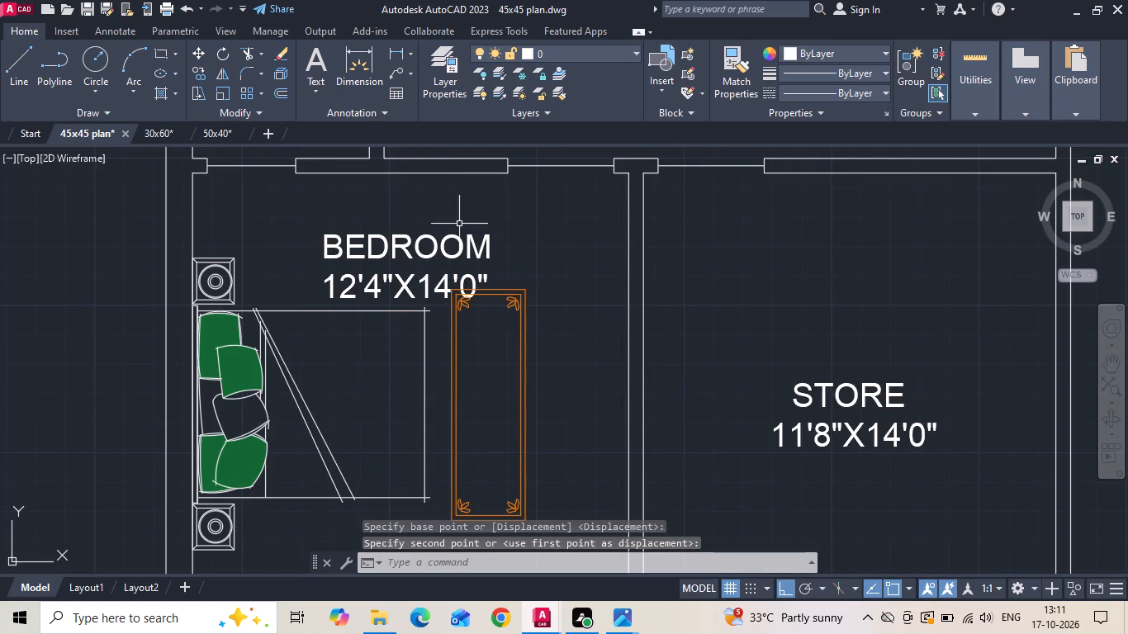
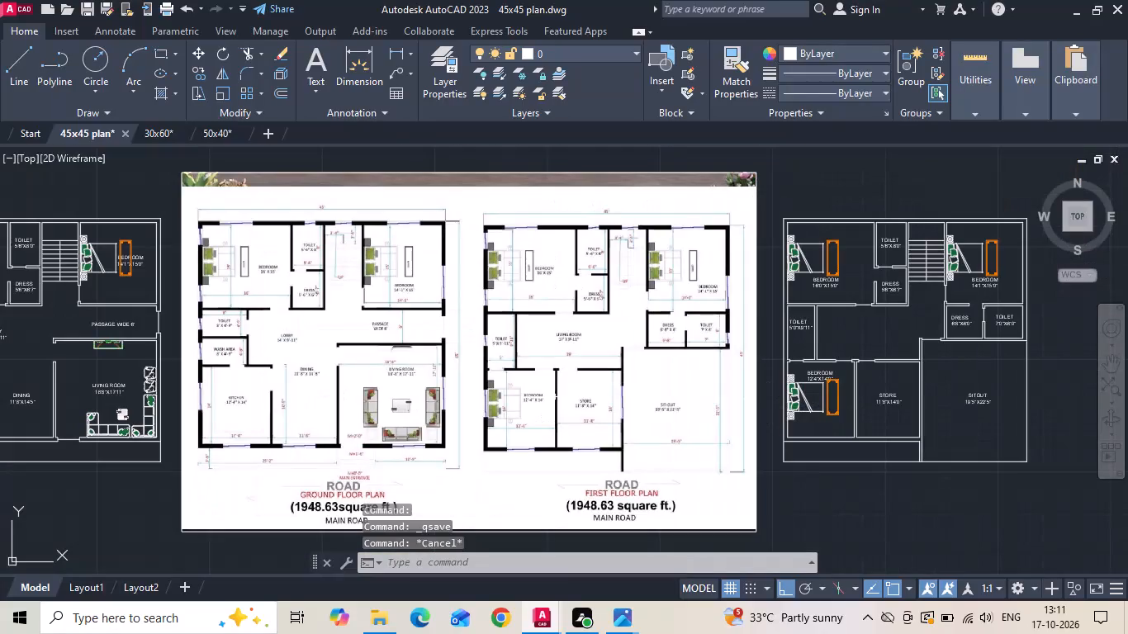
# Save the 45x45 plan drawing.
pyautogui.hotkey('ctrl', 's')
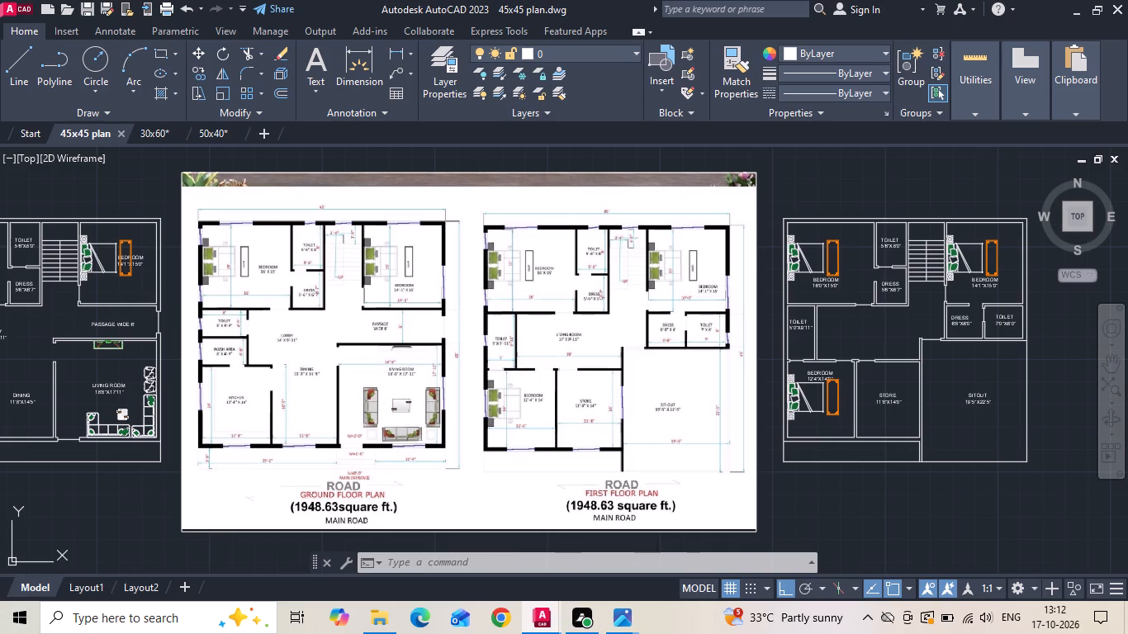
# Copy the LOBBY label from the ground floor plan into the first floor's central room, beside the 5'0"X9'11" toilet.
pyautogui.moveTo(429, 375); pyautogui.dragTo(457, 368, button='middle')
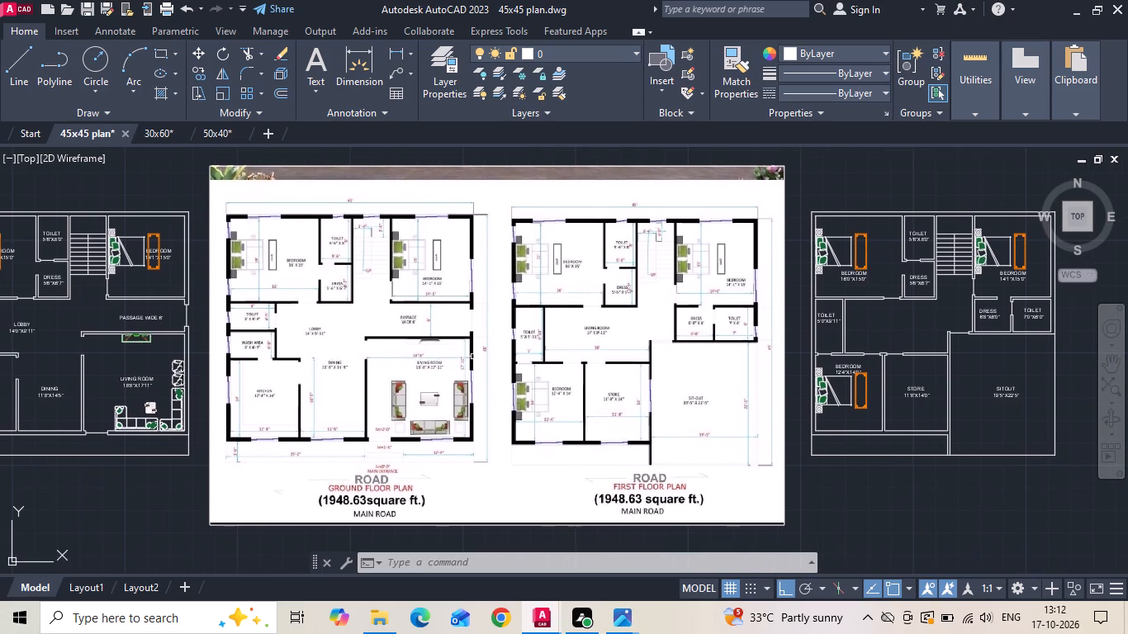
pyautogui.click(3, 329)
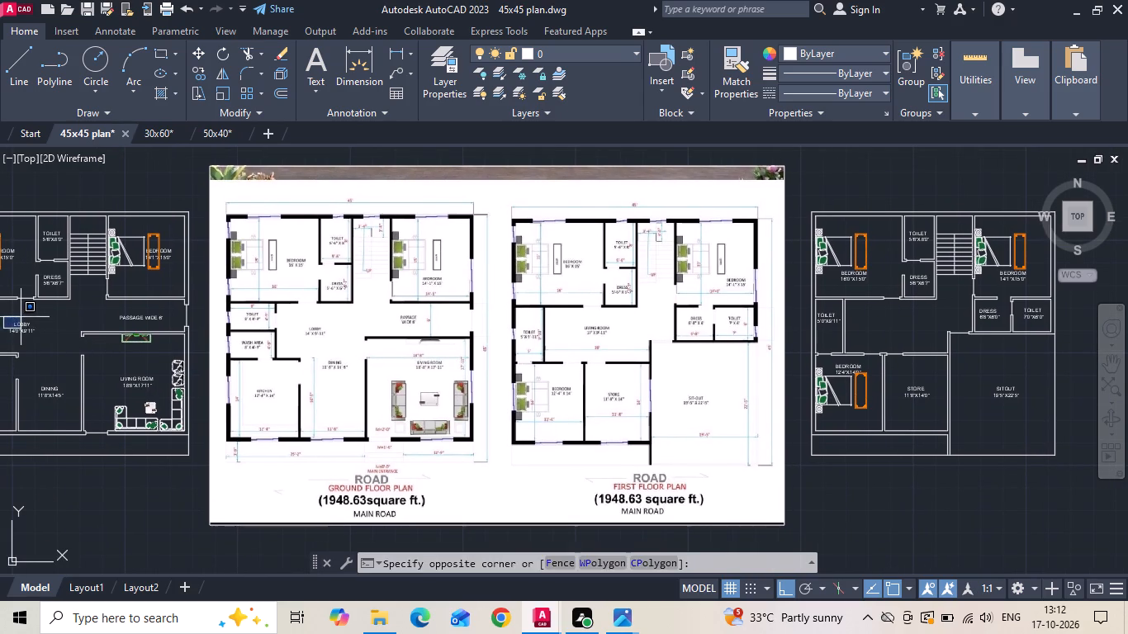
pyautogui.click(21, 317)
pyautogui.click(22, 325)
pyautogui.rightClick(22, 323)
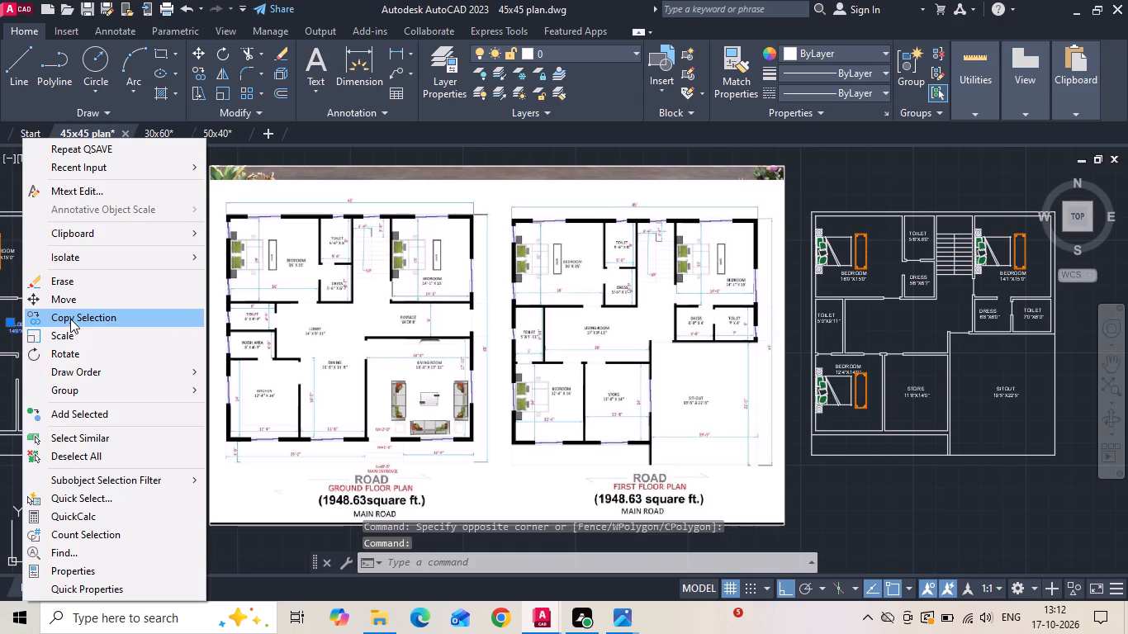
pyautogui.click(70, 319)
pyautogui.moveTo(48, 327); pyautogui.dragTo(173, 332)
pyautogui.scroll(2, 916, 326)
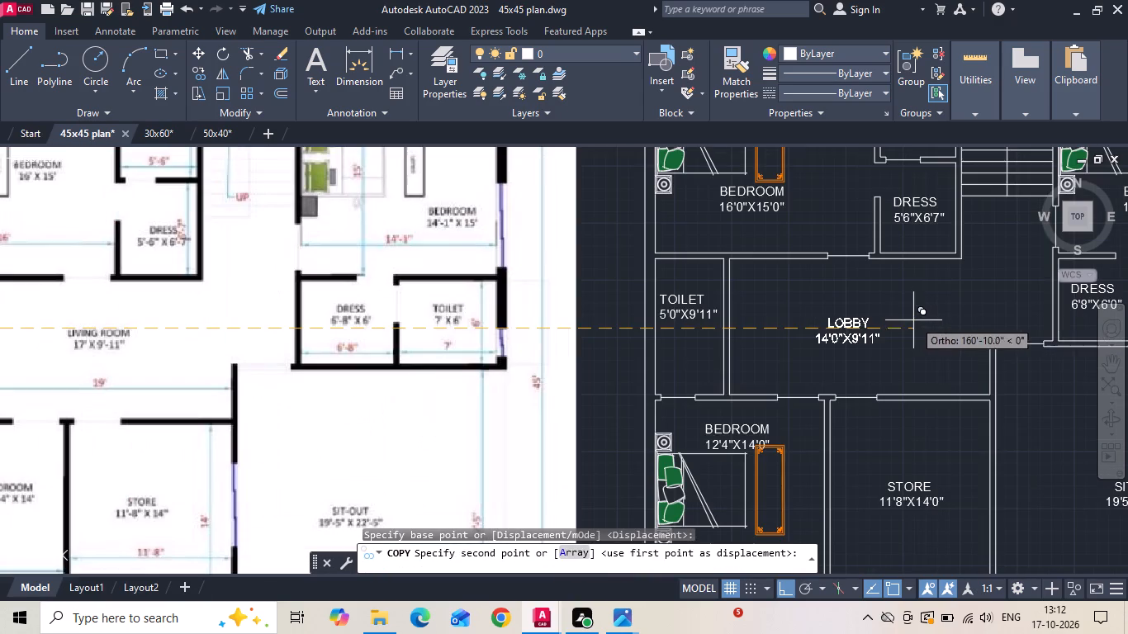
pyautogui.click(912, 300)
pyautogui.press('Escape')
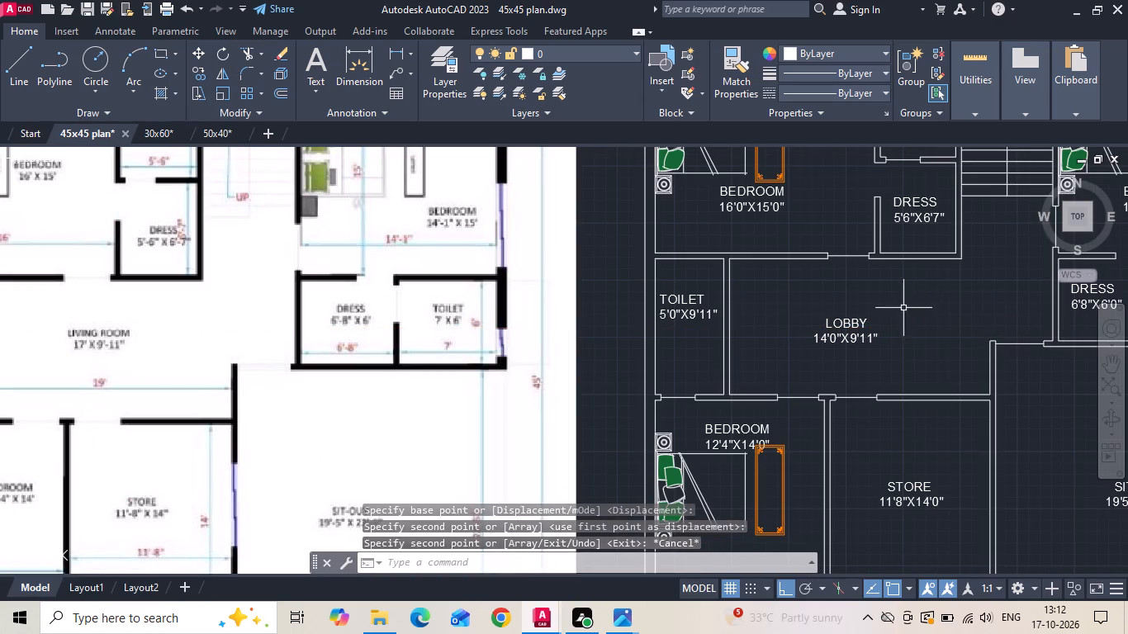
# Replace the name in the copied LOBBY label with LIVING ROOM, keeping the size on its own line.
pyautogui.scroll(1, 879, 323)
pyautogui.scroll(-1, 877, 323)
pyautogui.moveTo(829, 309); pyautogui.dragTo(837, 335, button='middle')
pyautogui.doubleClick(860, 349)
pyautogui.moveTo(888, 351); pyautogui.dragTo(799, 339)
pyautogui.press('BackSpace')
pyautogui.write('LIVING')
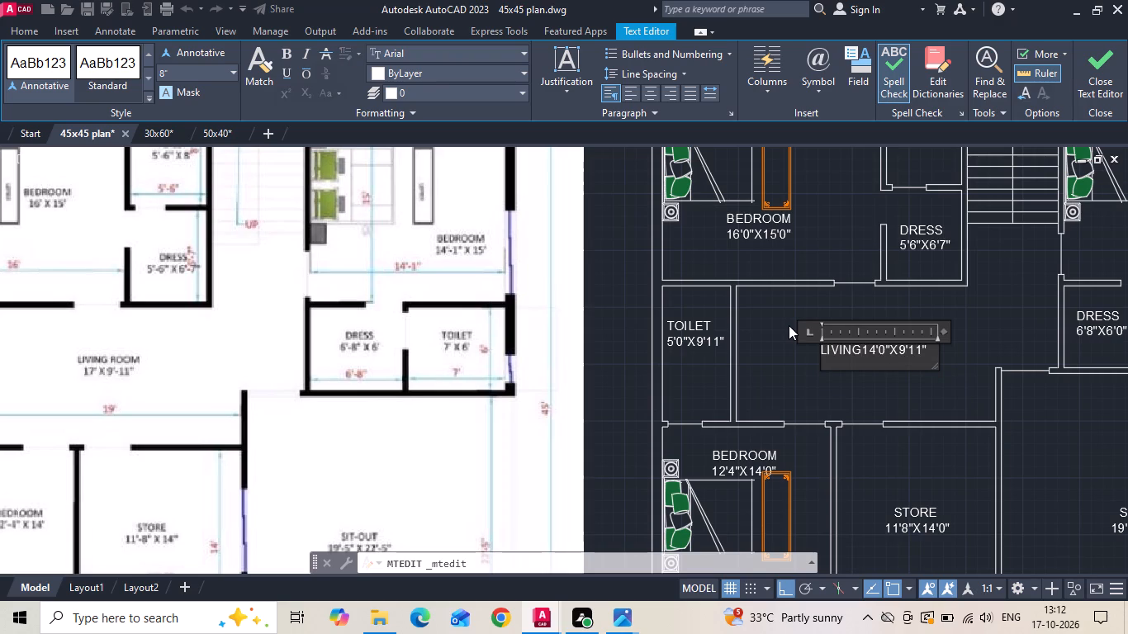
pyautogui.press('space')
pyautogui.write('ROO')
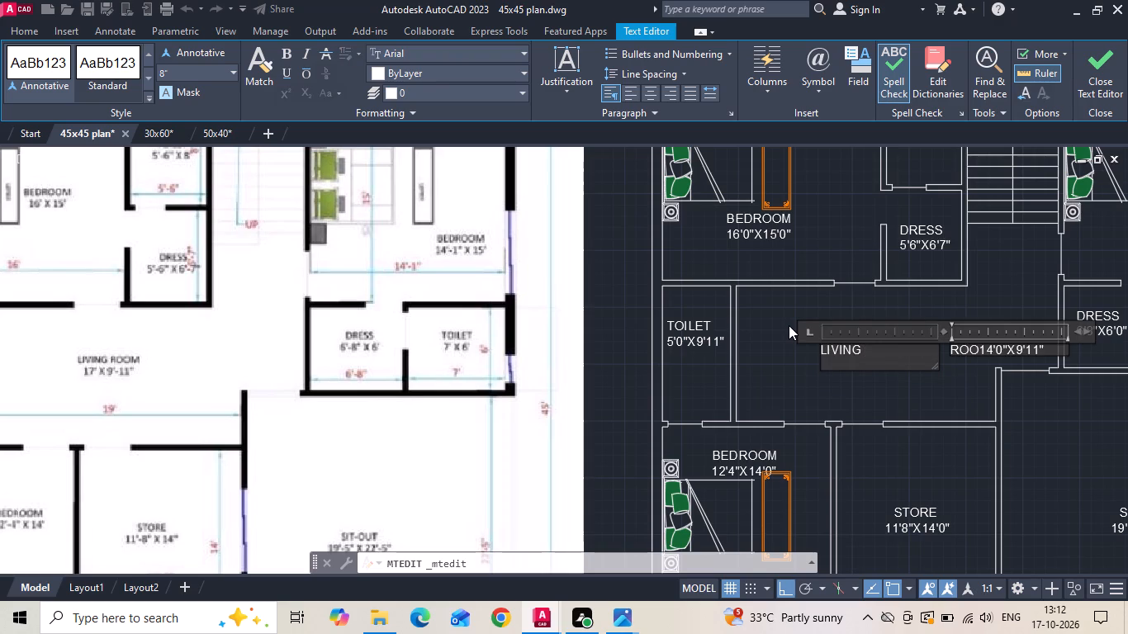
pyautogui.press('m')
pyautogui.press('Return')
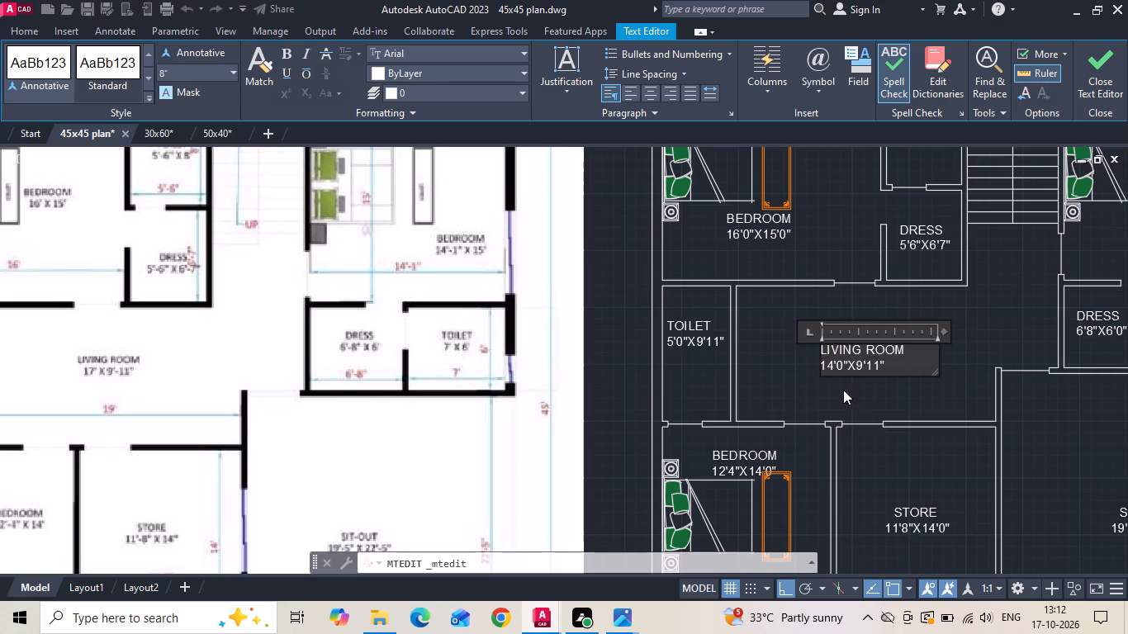
# Change the size line of the first floor's central room label to 17'0"X9'11".
pyautogui.scroll(1, 839, 387)
pyautogui.click(831, 356)
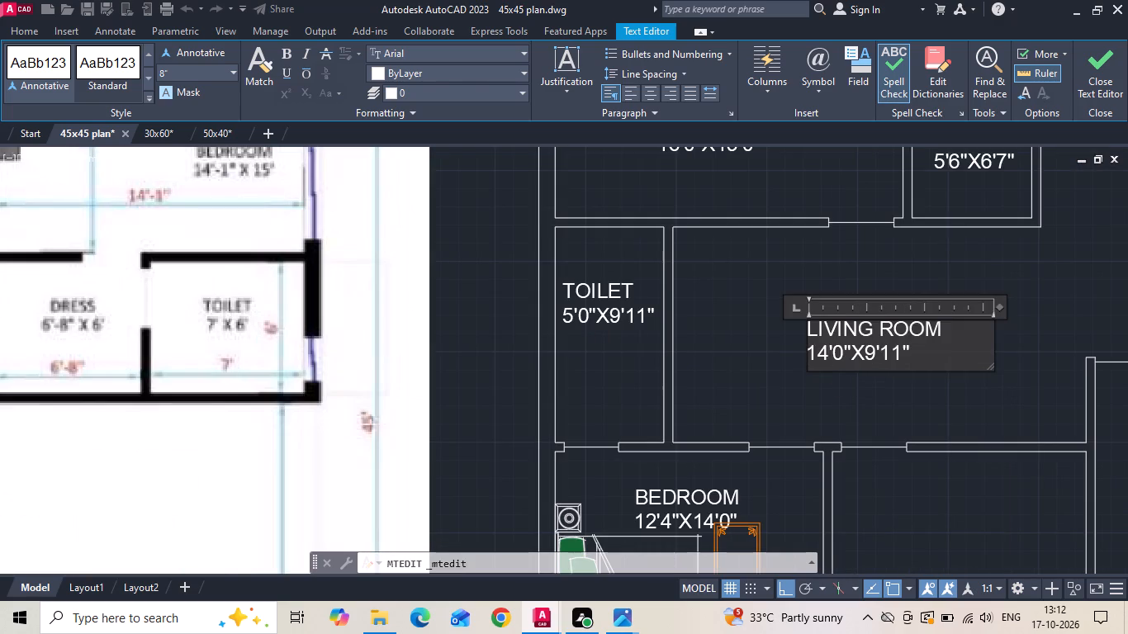
pyautogui.press('BackSpace')
pyautogui.press('7')
pyautogui.scroll(-1, 826, 365)
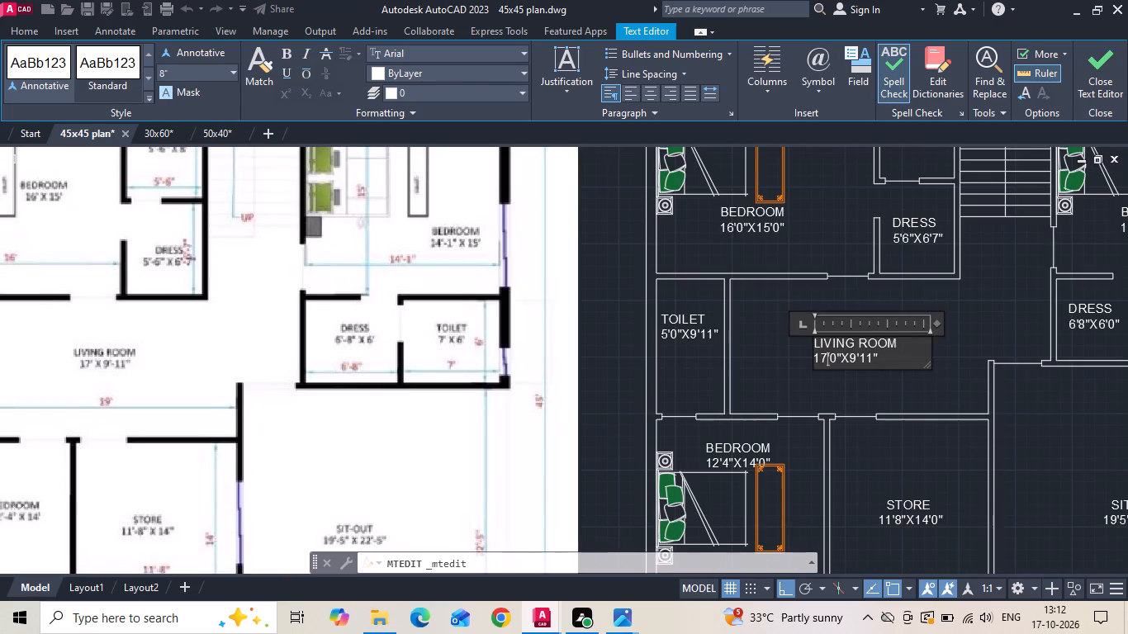
# Replace the name in the central room label with FAMILY LOUNGE.
pyautogui.moveTo(898, 347); pyautogui.dragTo(771, 335)
pyautogui.press('BackSpace')
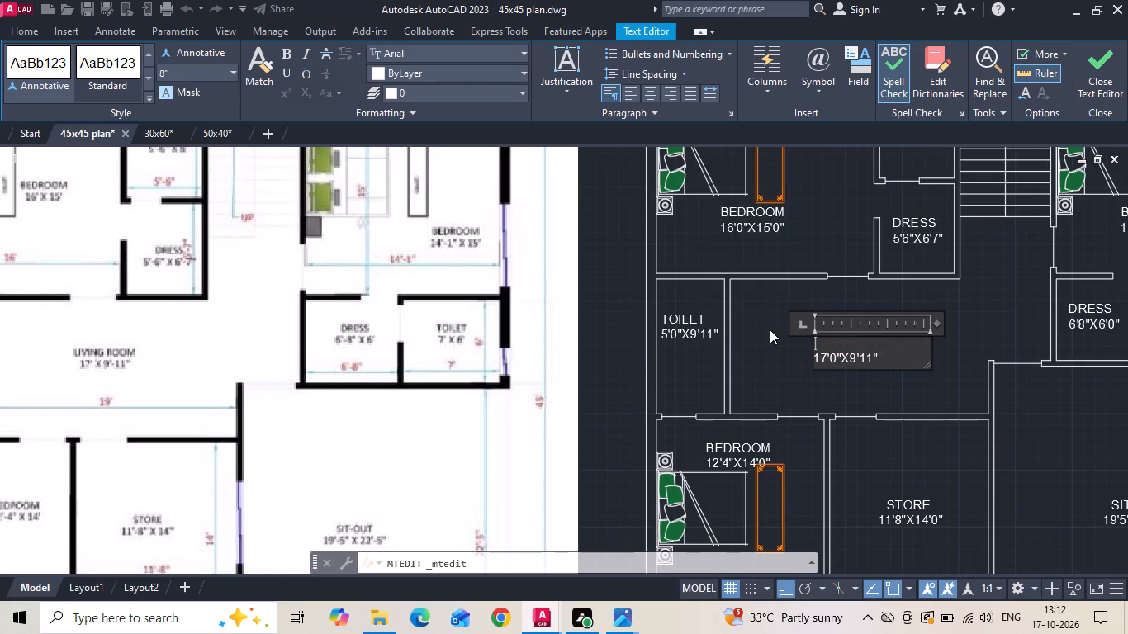
pyautogui.write('FAMILY LOUNGE')
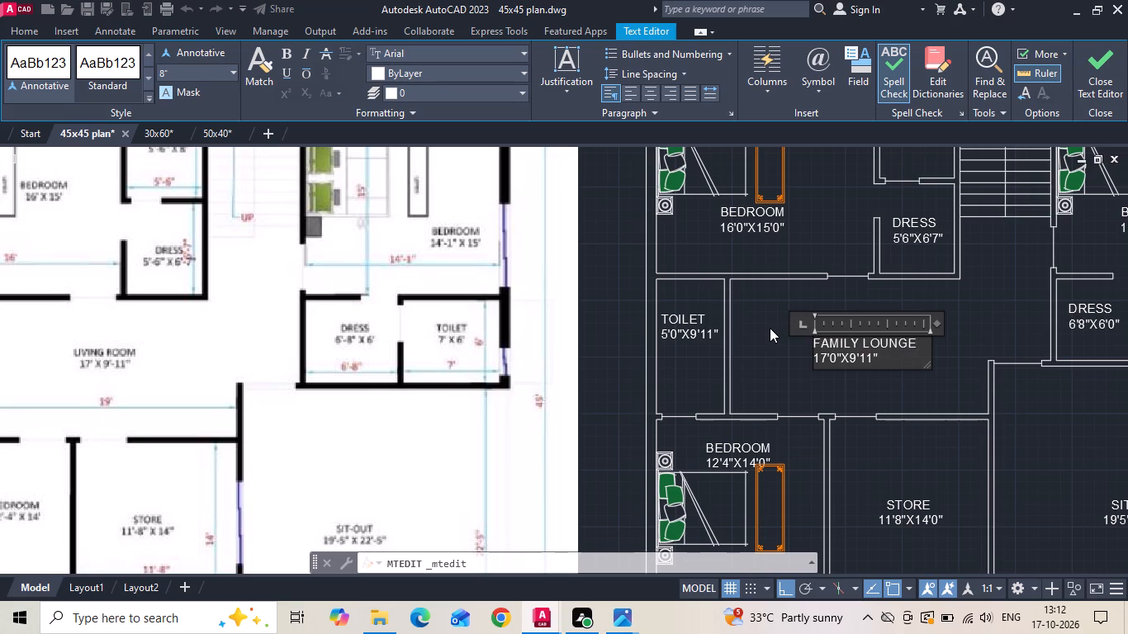
# Indent the label's size line by four spaces to centre it under FAMILY LOUNGE, and finish editing the text.
pyautogui.click(817, 356)
pyautogui.press('space')
pyautogui.press('space')
pyautogui.press('space')
pyautogui.press('space')
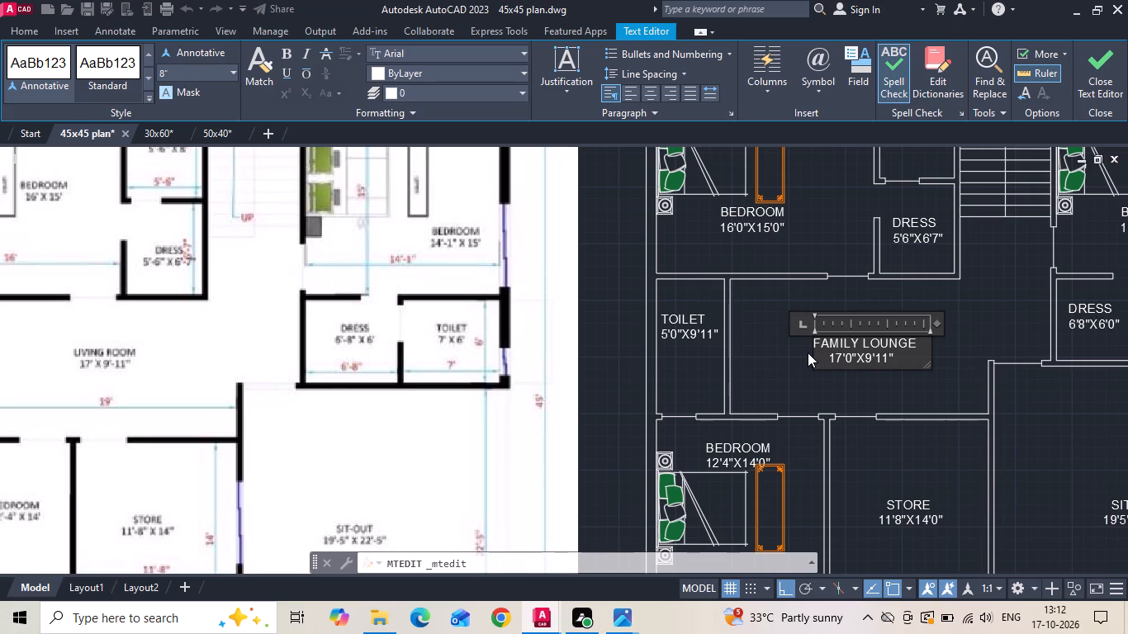
pyautogui.click(803, 358)
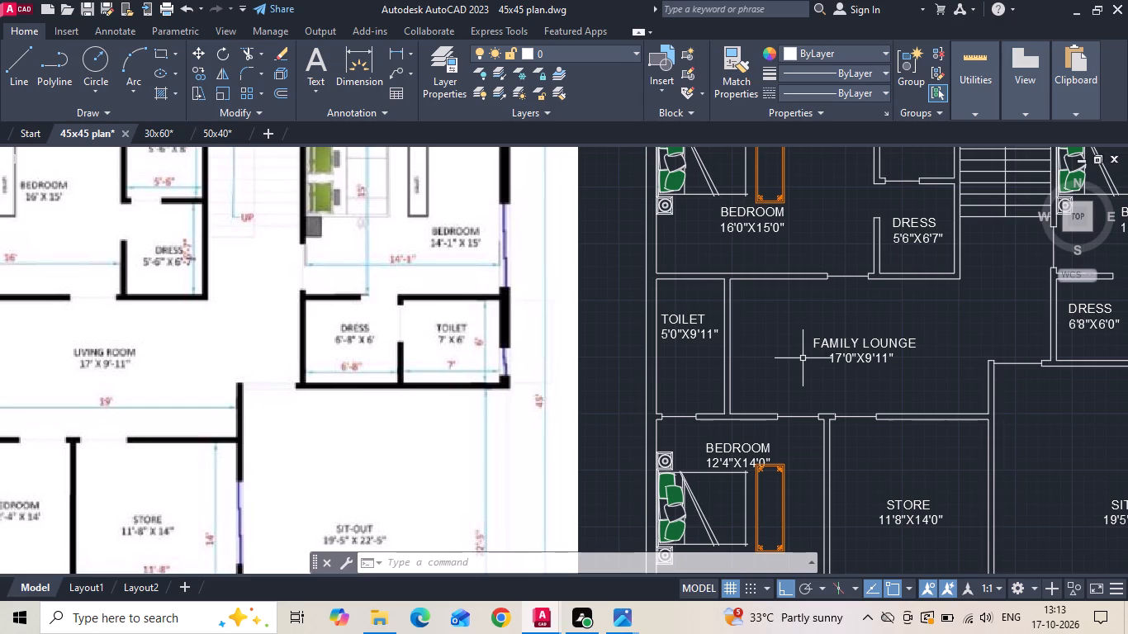
# Save the 45x45 plan drawing with the new room label.
pyautogui.scroll(-1, 803, 355)
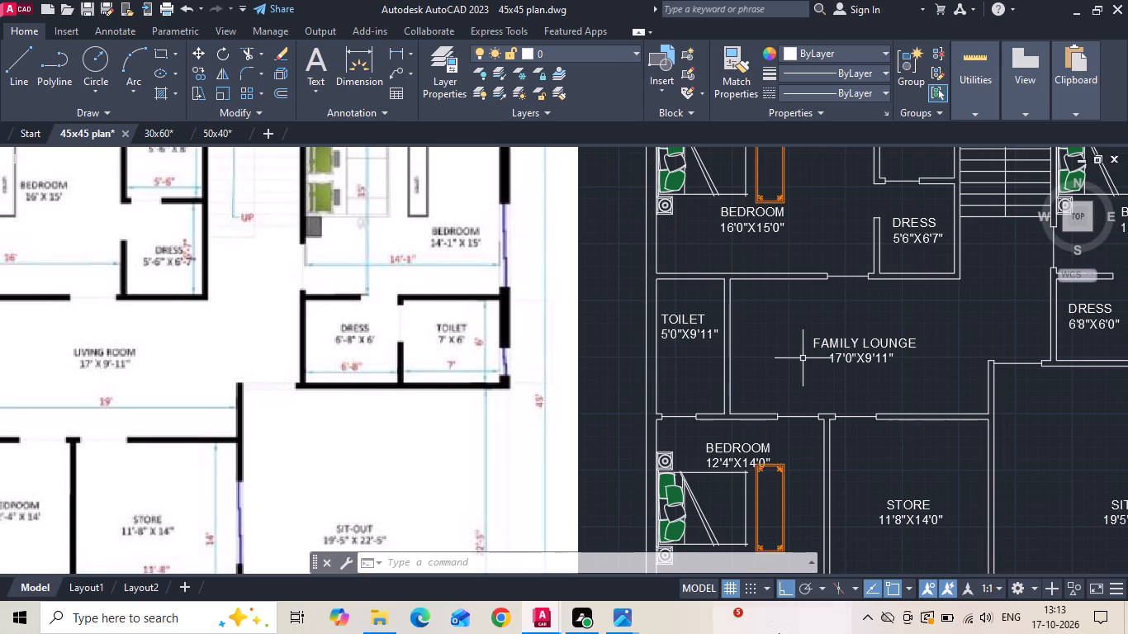
pyautogui.hotkey('ctrl', 's')
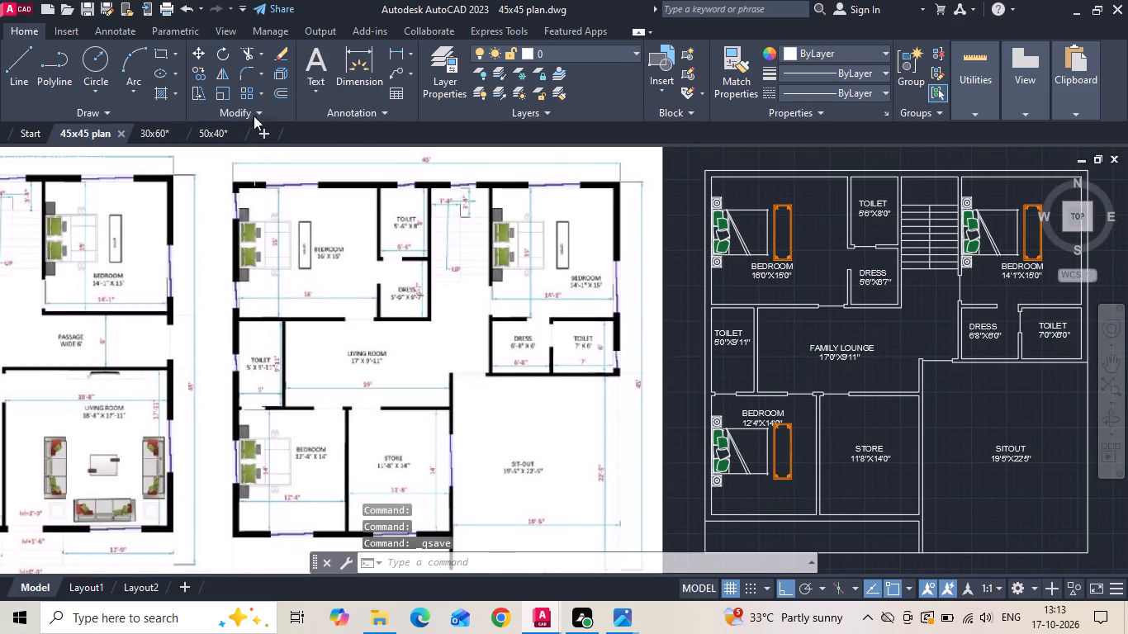
# Look through the open 30x60 and 50x40 drawings for reusable plan elements.
pyautogui.click(161, 135)
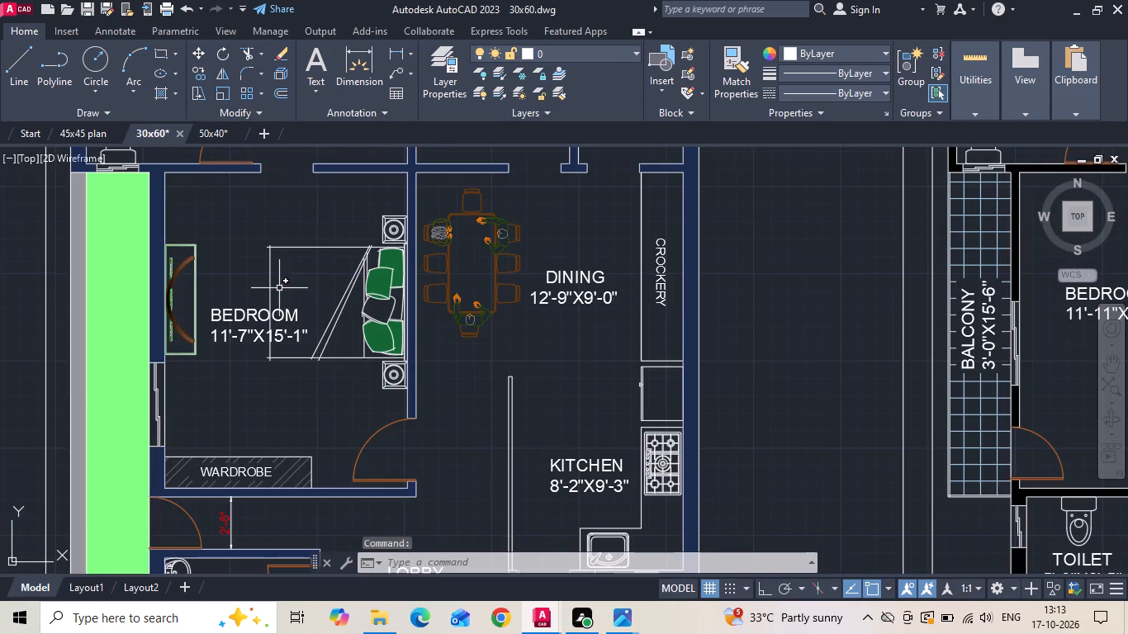
pyautogui.scroll(-2, 325, 328)
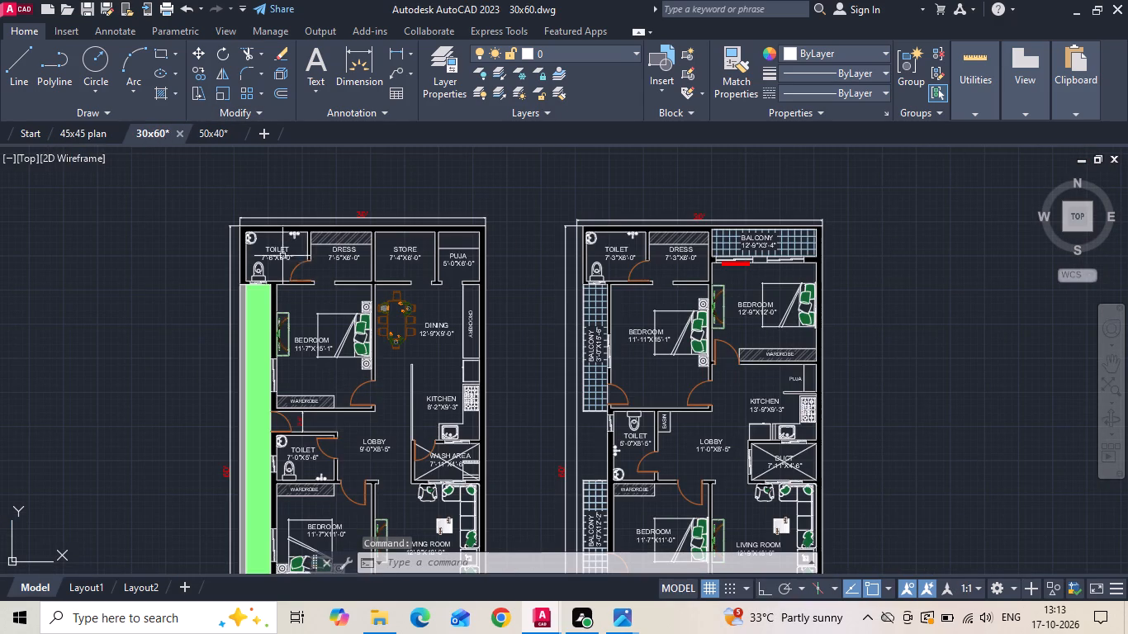
pyautogui.click(220, 136)
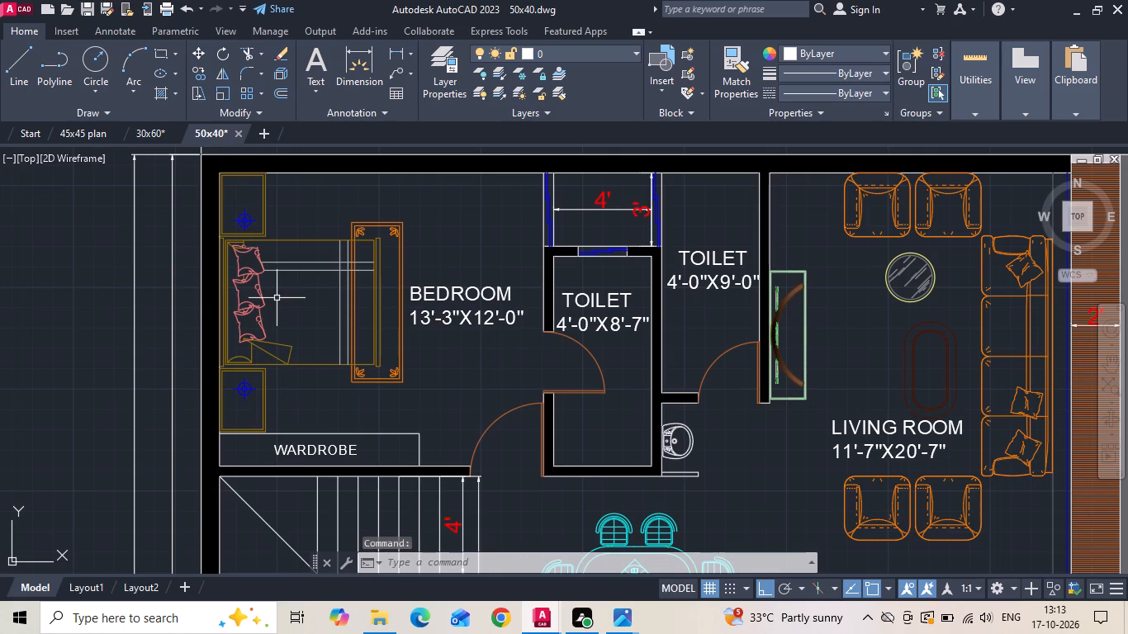
pyautogui.scroll(-2, 279, 299)
pyautogui.moveTo(339, 461); pyautogui.dragTo(337, 299, button='middle')
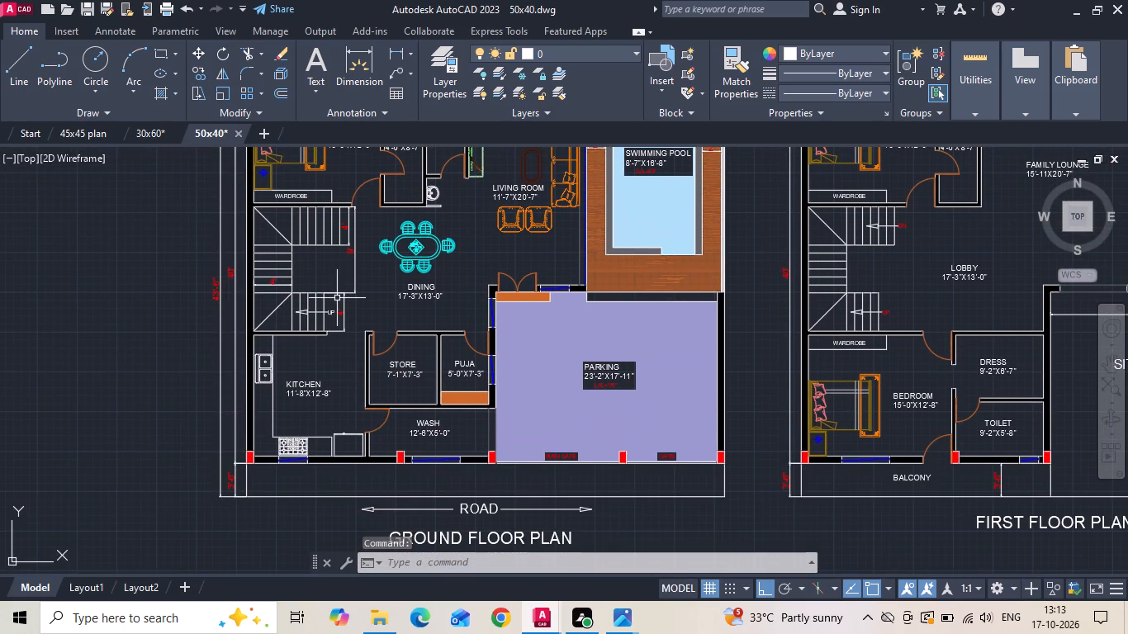
pyautogui.scroll(-1, 285, 357)
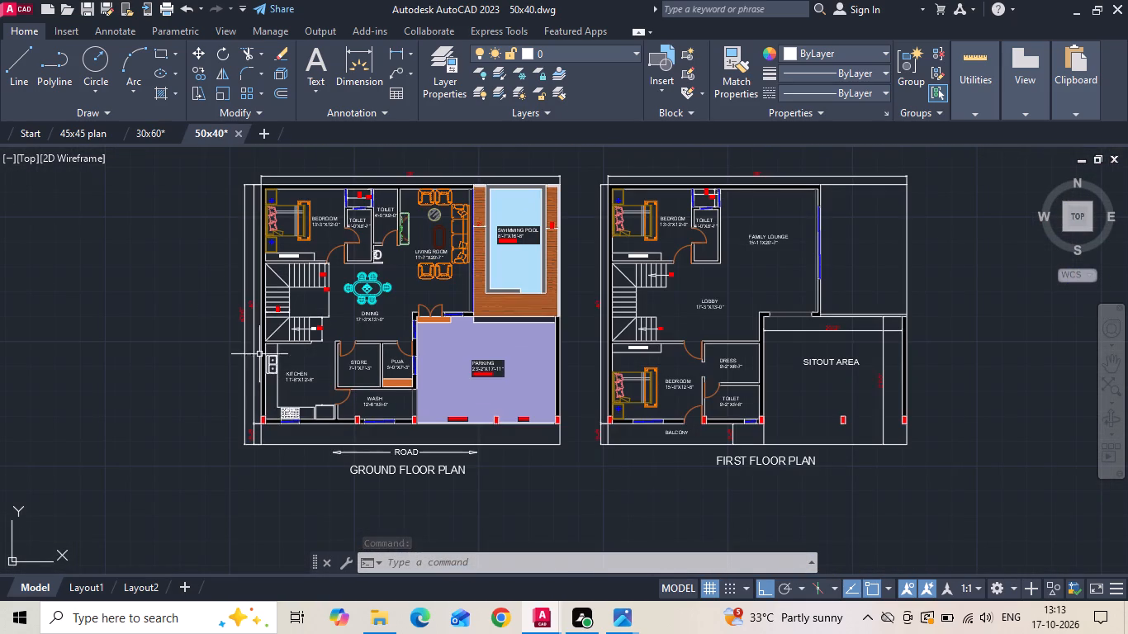
# Open the recent drawing 45x45.dwg.
pyautogui.click(17, 9)
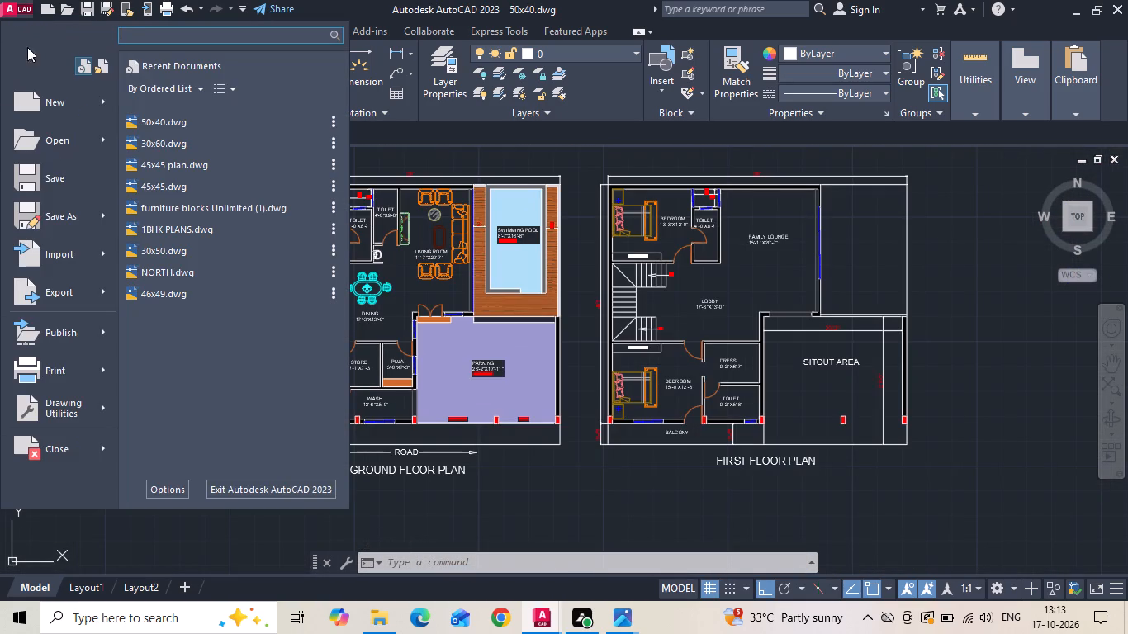
pyautogui.click(148, 184)
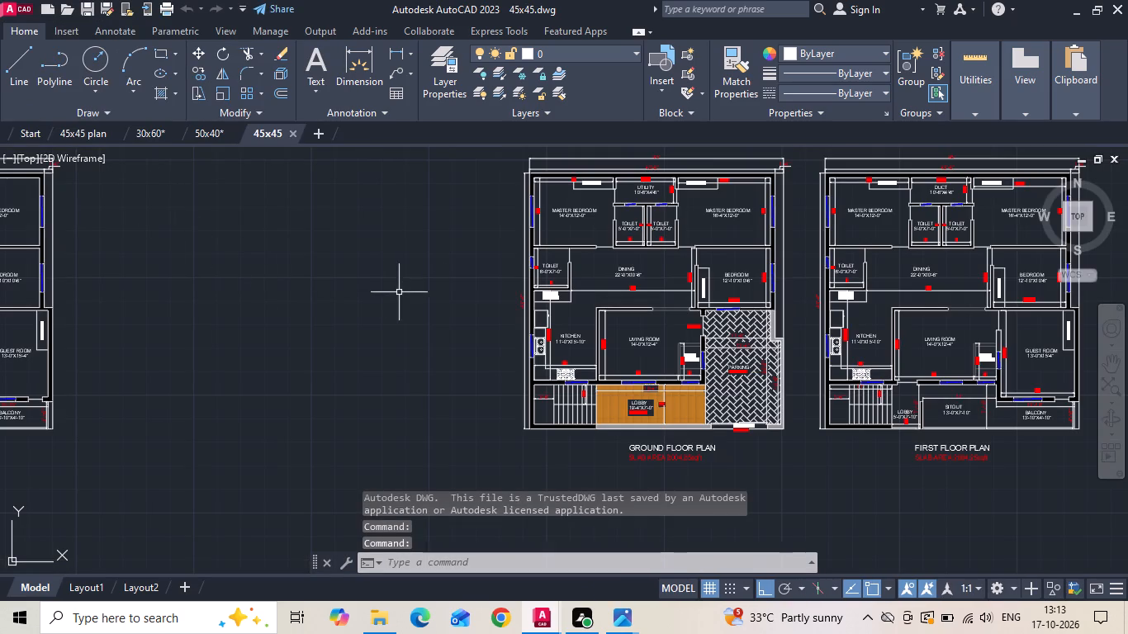
# Copy the blue window symbol and its two end lines from the wall of the 6'-0"X7'-0" toilet to the clipboard.
pyautogui.scroll(4, 571, 254)
pyautogui.scroll(1, 457, 258)
pyautogui.scroll(1, 361, 249)
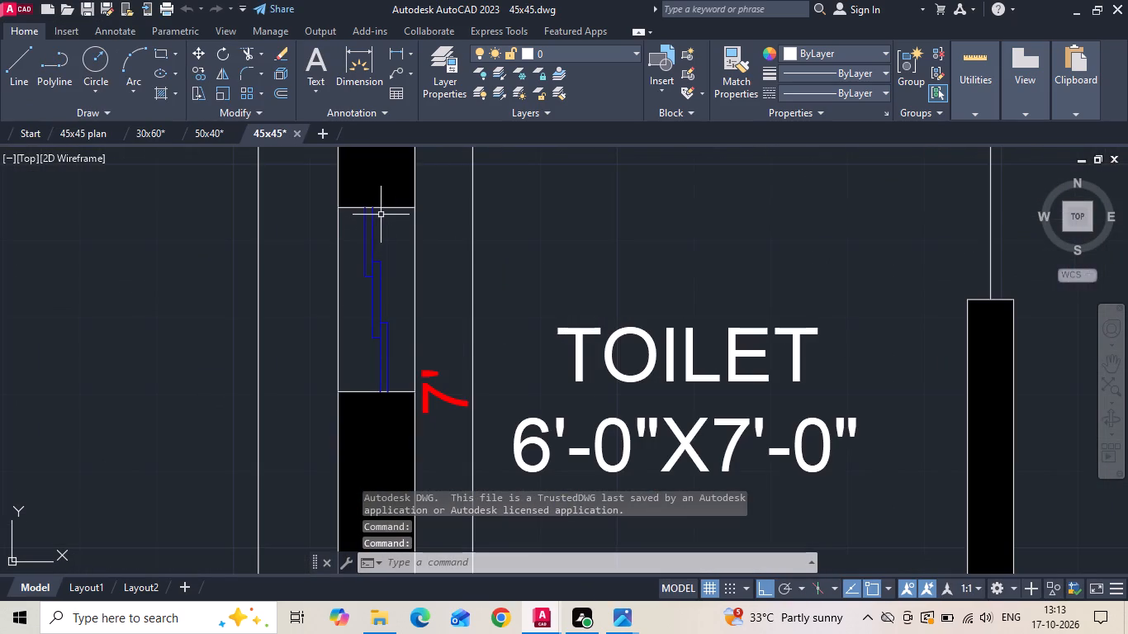
pyautogui.click(384, 206)
pyautogui.moveTo(386, 223); pyautogui.dragTo(383, 237)
pyautogui.click(351, 361)
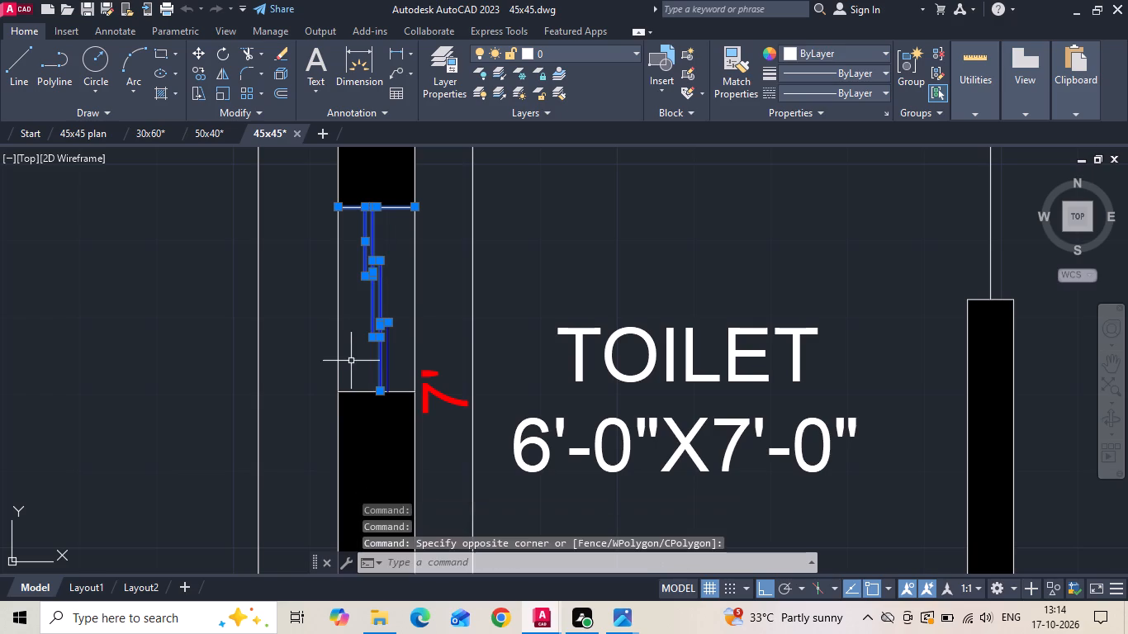
pyautogui.scroll(2, 398, 363)
pyautogui.moveTo(396, 357); pyautogui.dragTo(385, 347)
pyautogui.click(280, 220)
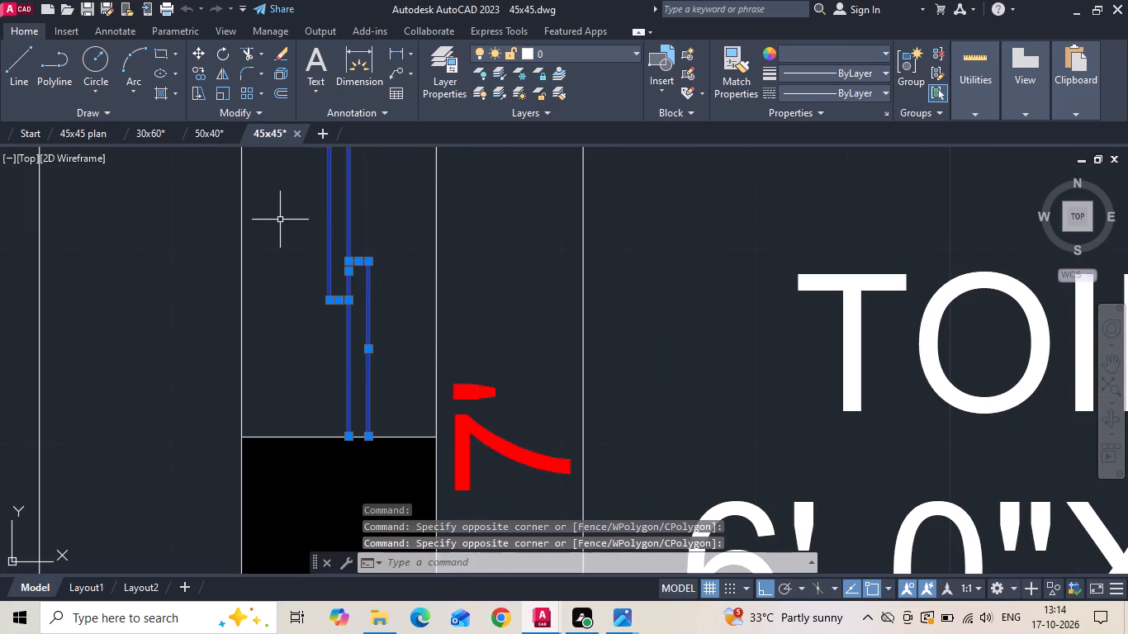
pyautogui.scroll(-2, 321, 320)
pyautogui.moveTo(353, 227); pyautogui.dragTo(332, 253)
pyautogui.click(307, 293)
pyautogui.scroll(2, 372, 353)
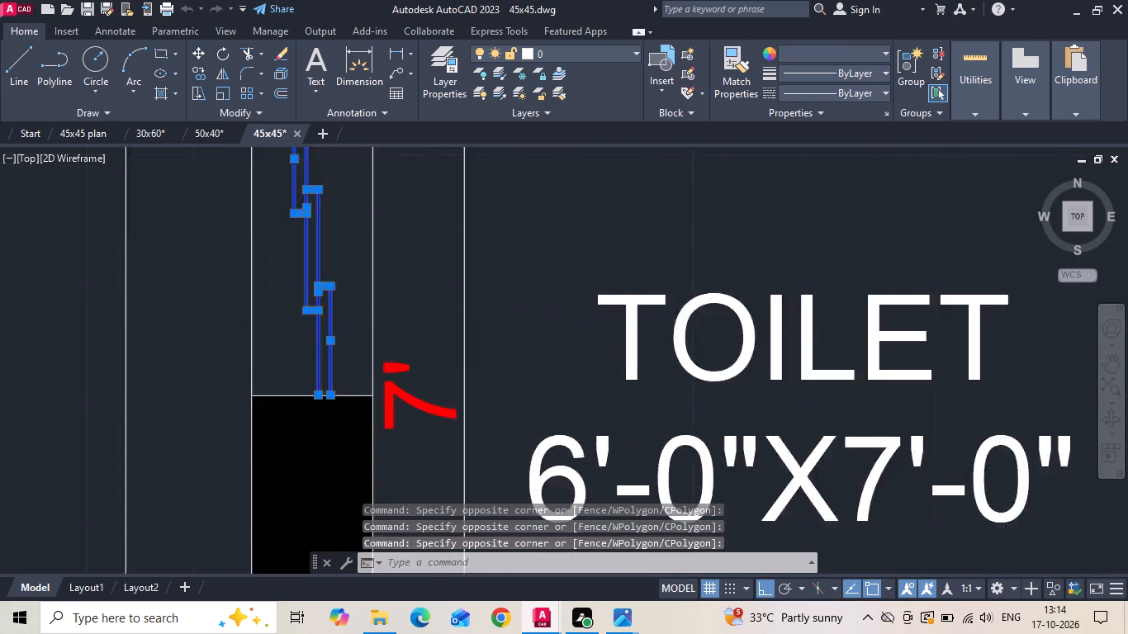
pyautogui.click(344, 421)
pyautogui.scroll(-2, 339, 366)
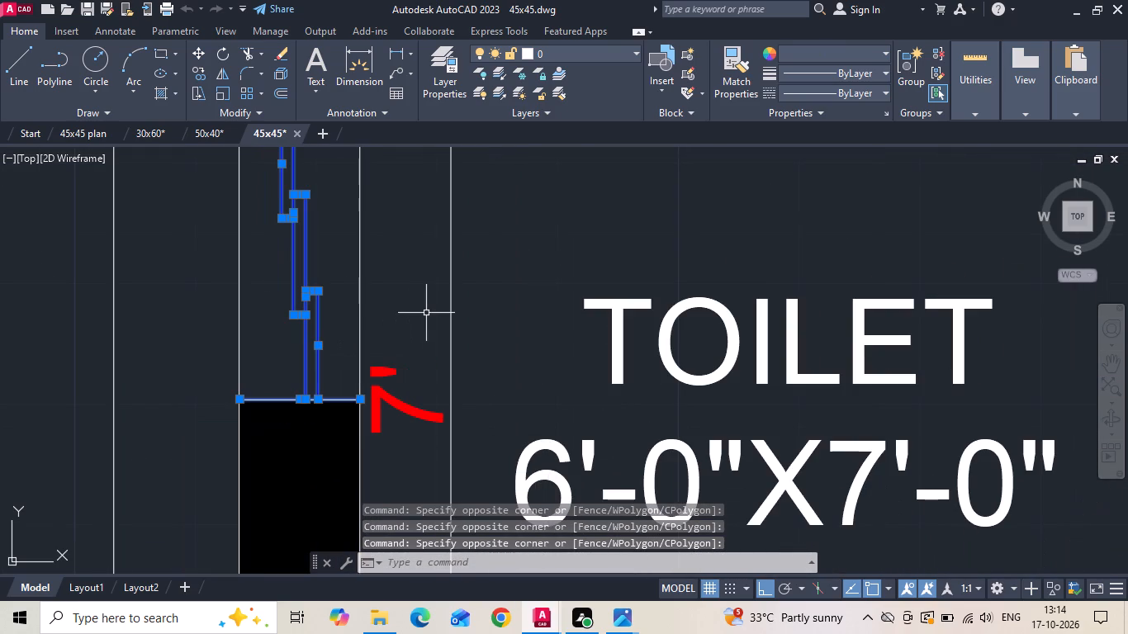
pyautogui.hotkey('ctrl', 'c')
# Switch to the 45x45 plan drawing and paste the copied window outside the ground floor's 8'0"X4'9" toilet.
pyautogui.click(88, 133)
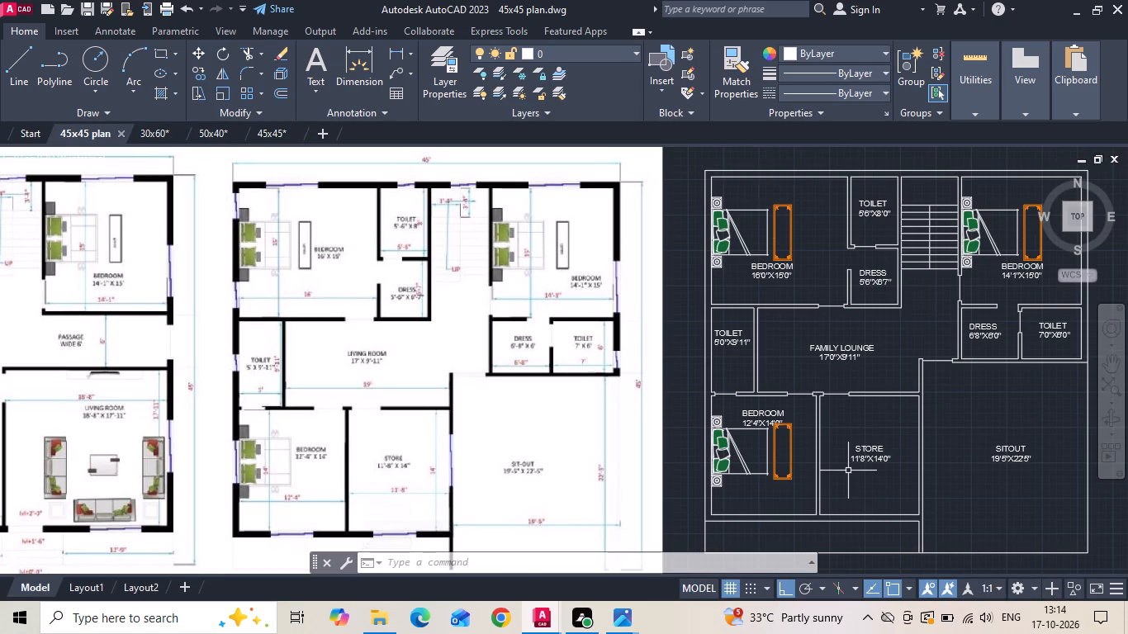
pyautogui.scroll(-2, 855, 472)
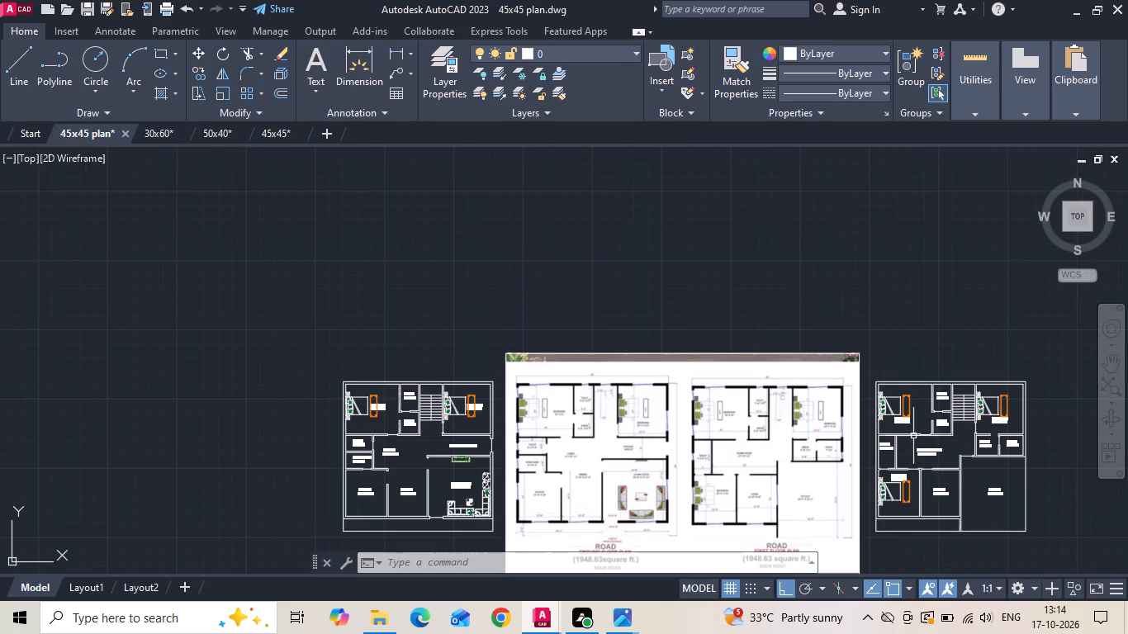
pyautogui.scroll(2, 458, 509)
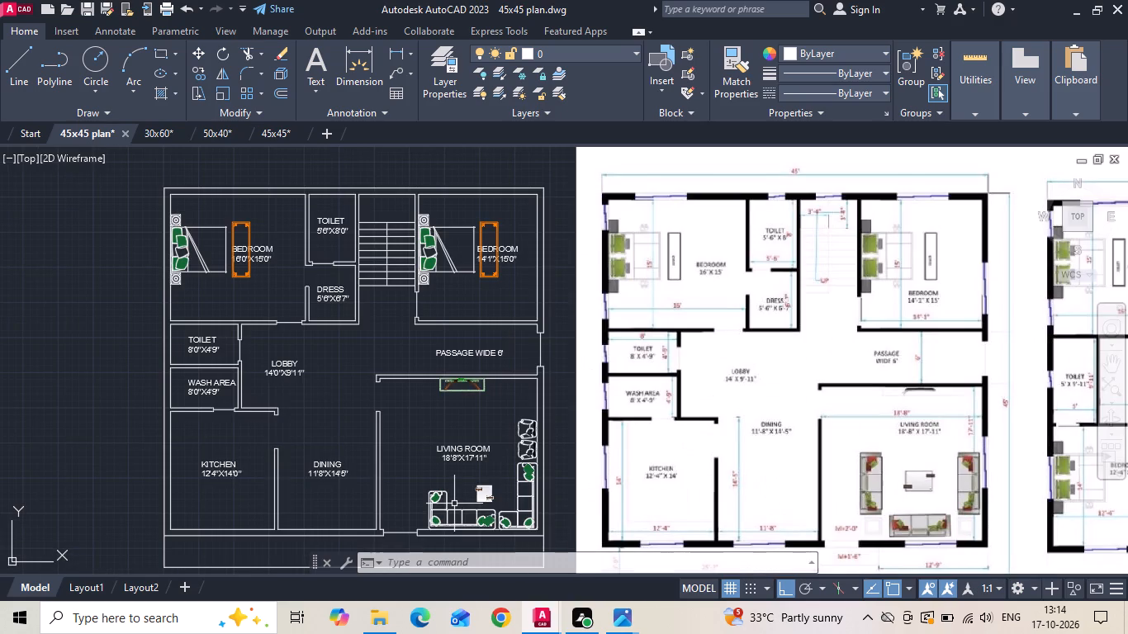
pyautogui.hotkey('ctrl', 'v')
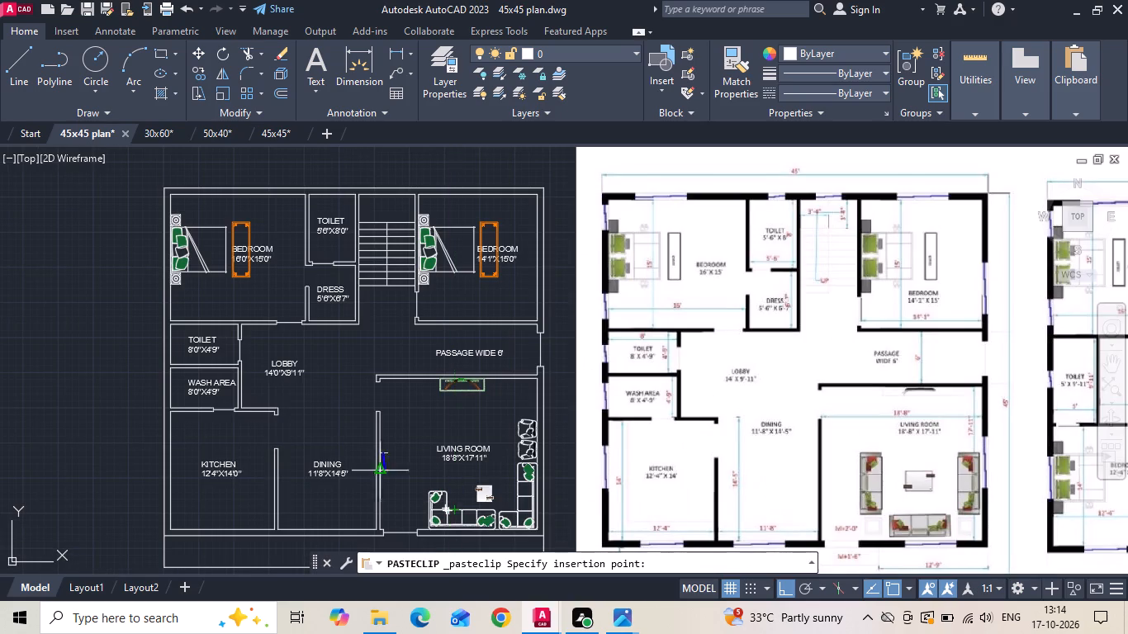
pyautogui.scroll(4, 104, 351)
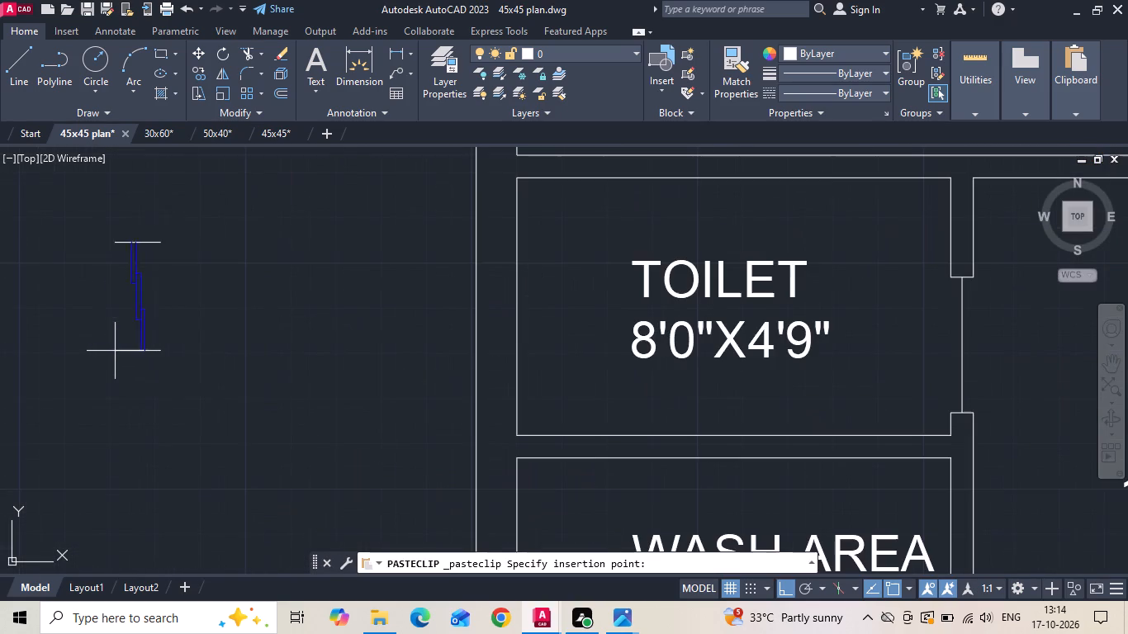
pyautogui.click(265, 400)
pyautogui.press('Escape')
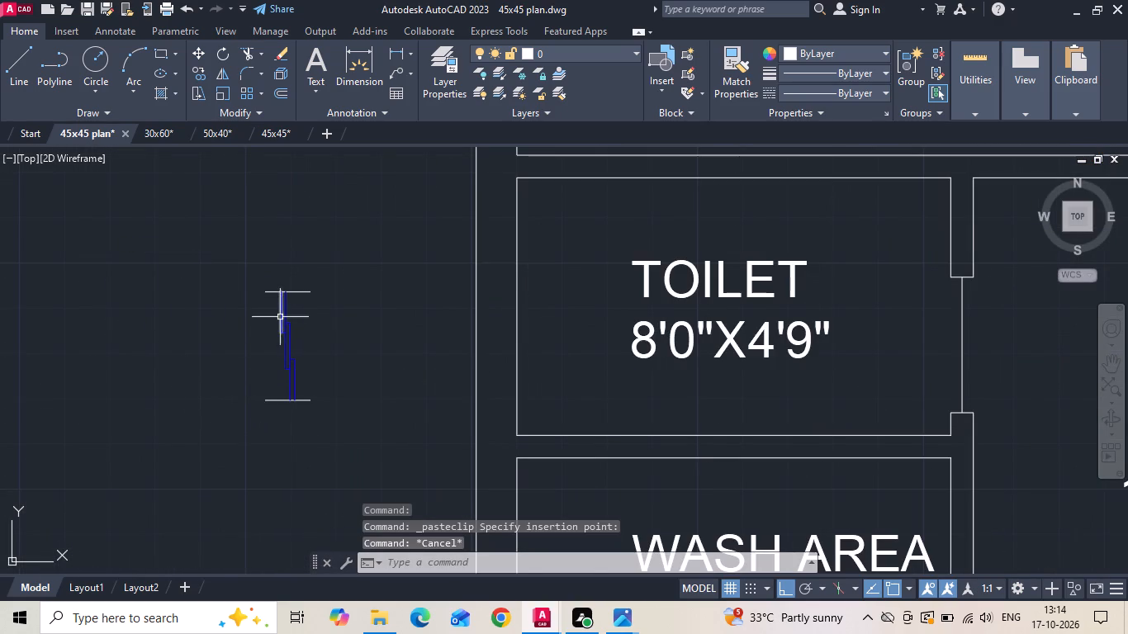
# Draw a vertical guide line through the middle pane of the pasted window, between the midpoints of its short edges.
pyautogui.scroll(1, 281, 316)
pyautogui.press('l')
pyautogui.press('space')
pyautogui.scroll(2, 279, 317)
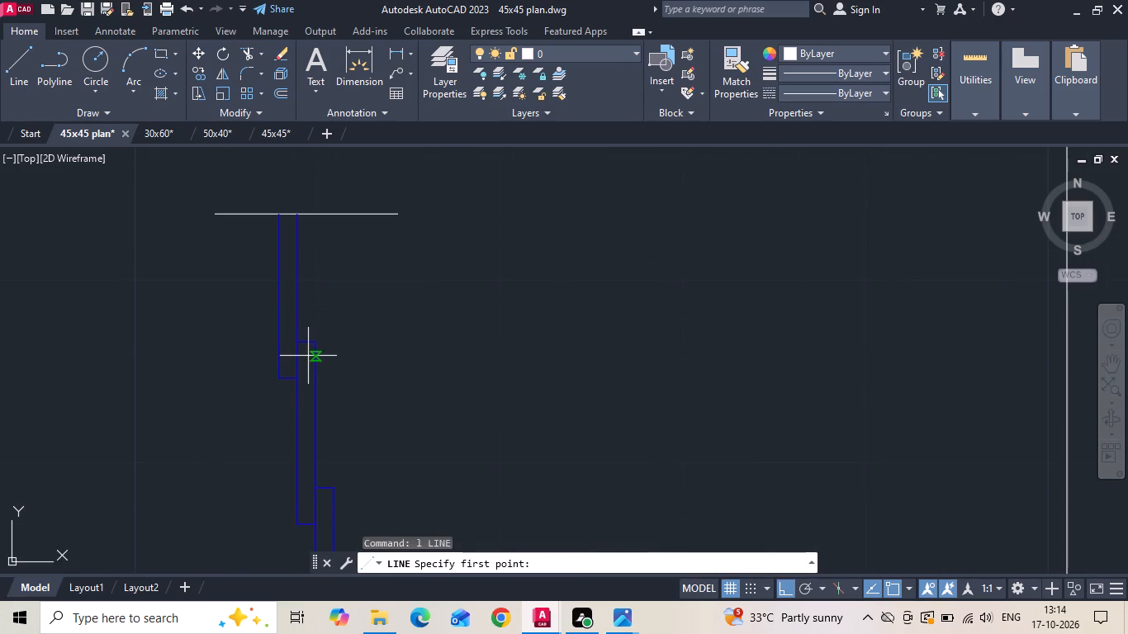
pyautogui.click(302, 343)
pyautogui.moveTo(294, 450); pyautogui.dragTo(305, 381, button='middle')
pyautogui.scroll(1, 306, 442)
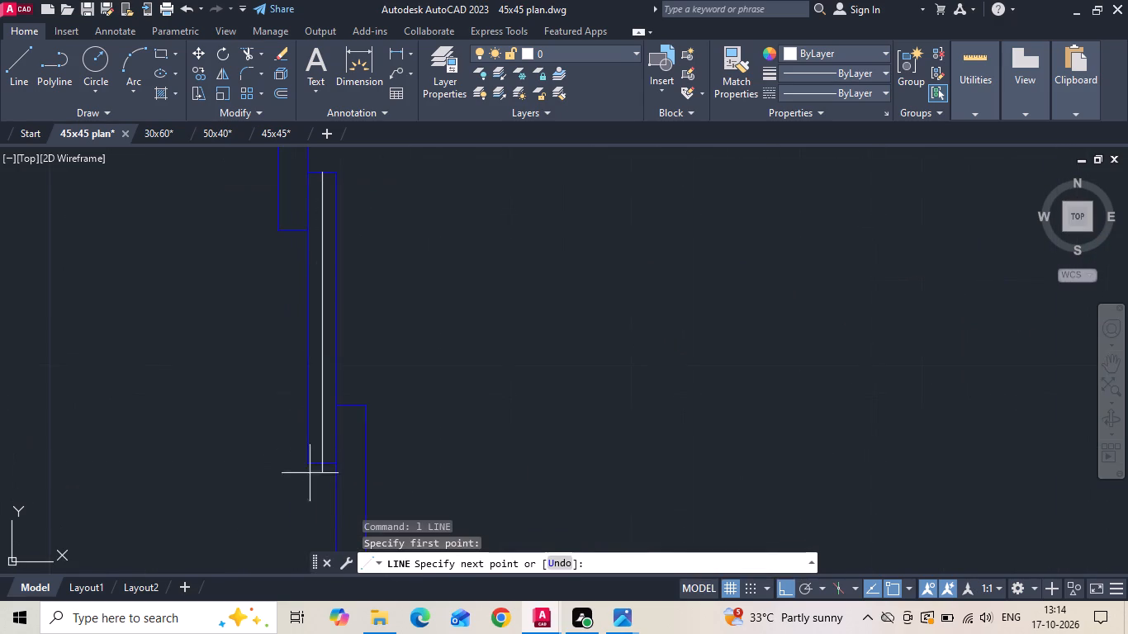
pyautogui.click(321, 461)
pyautogui.press('Escape')
# Draw a horizontal guide line across the outer wall from the midpoint of the 8'0"X4'9" toilet's inner wall face.
pyautogui.scroll(-2, 333, 371)
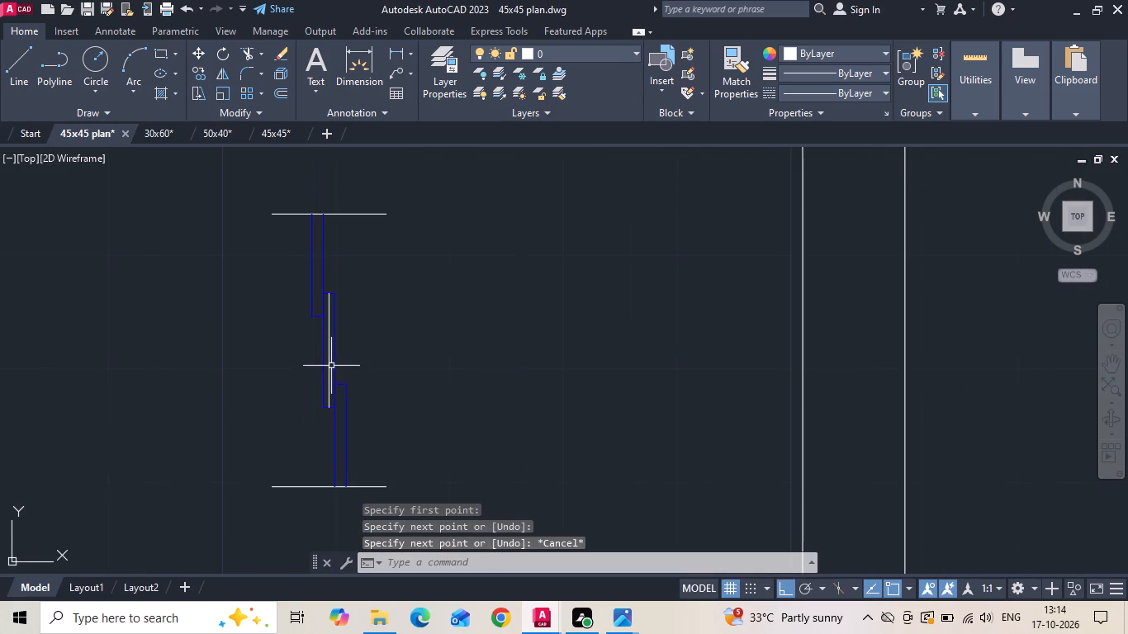
pyautogui.scroll(-2, 340, 359)
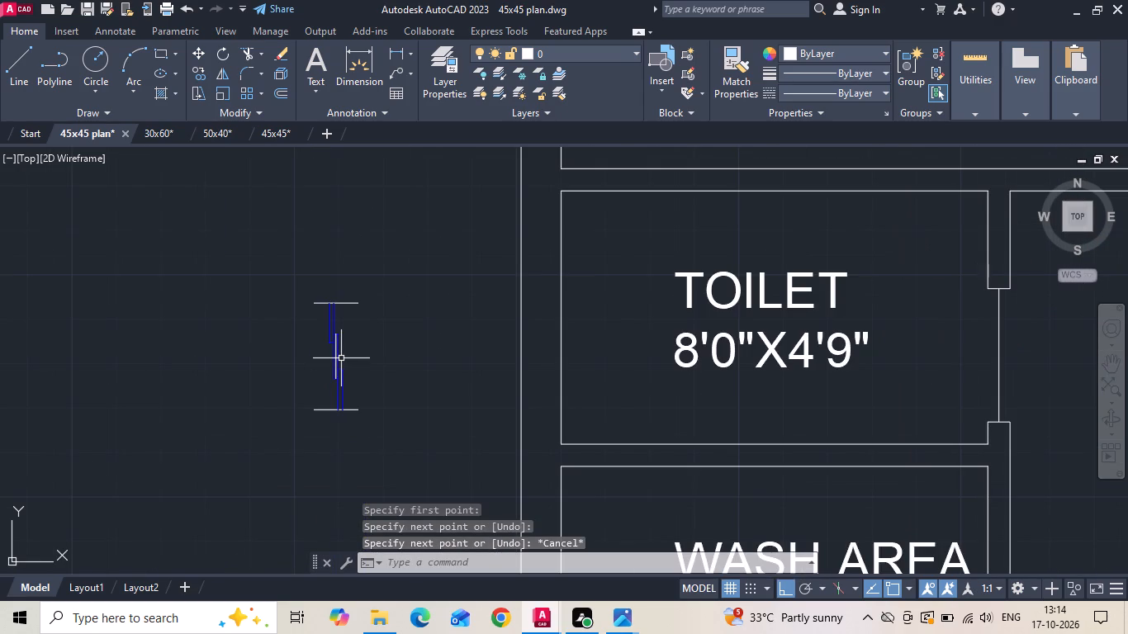
pyautogui.press('l')
pyautogui.press('space')
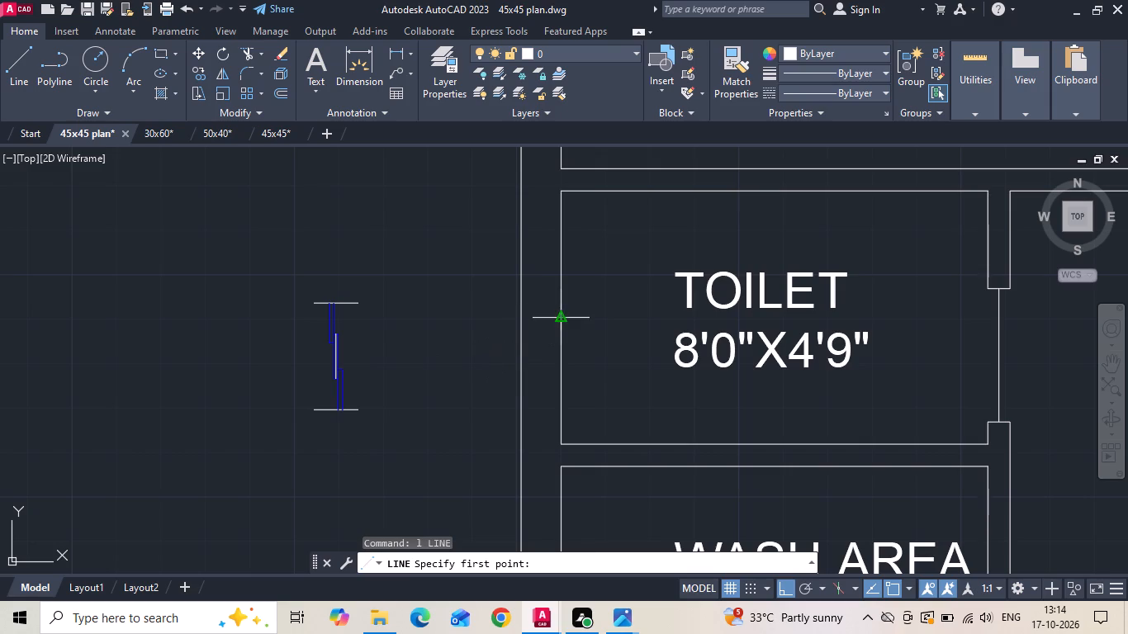
pyautogui.click(562, 314)
pyautogui.scroll(2, 530, 318)
pyautogui.click(500, 318)
pyautogui.press('Escape')
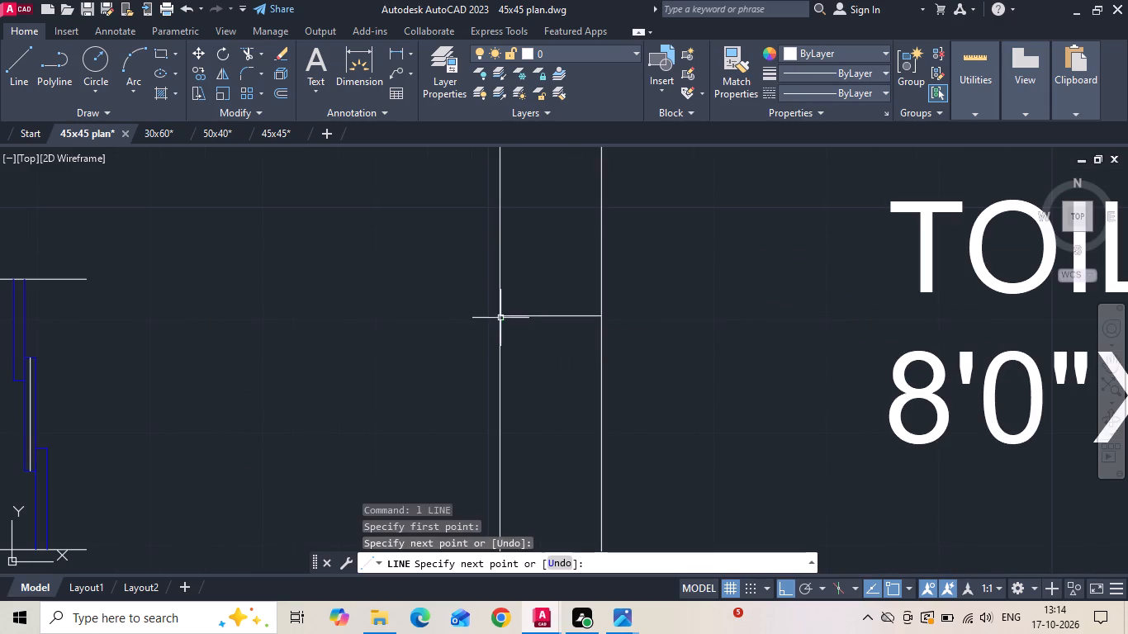
# Move the window with its guide line by the guide's midpoint onto the midpoint of the toilet wall's guide line.
pyautogui.scroll(-3, 551, 290)
pyautogui.scroll(2, 439, 293)
pyautogui.click(462, 259)
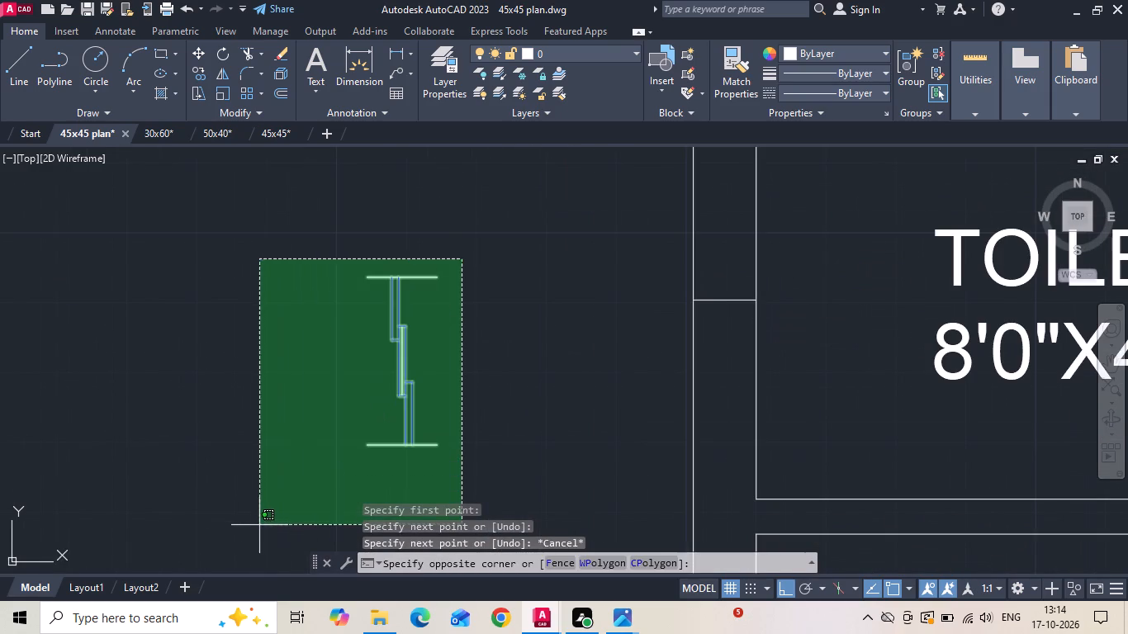
pyautogui.click(258, 524)
pyautogui.rightClick(241, 351)
pyautogui.click(279, 327)
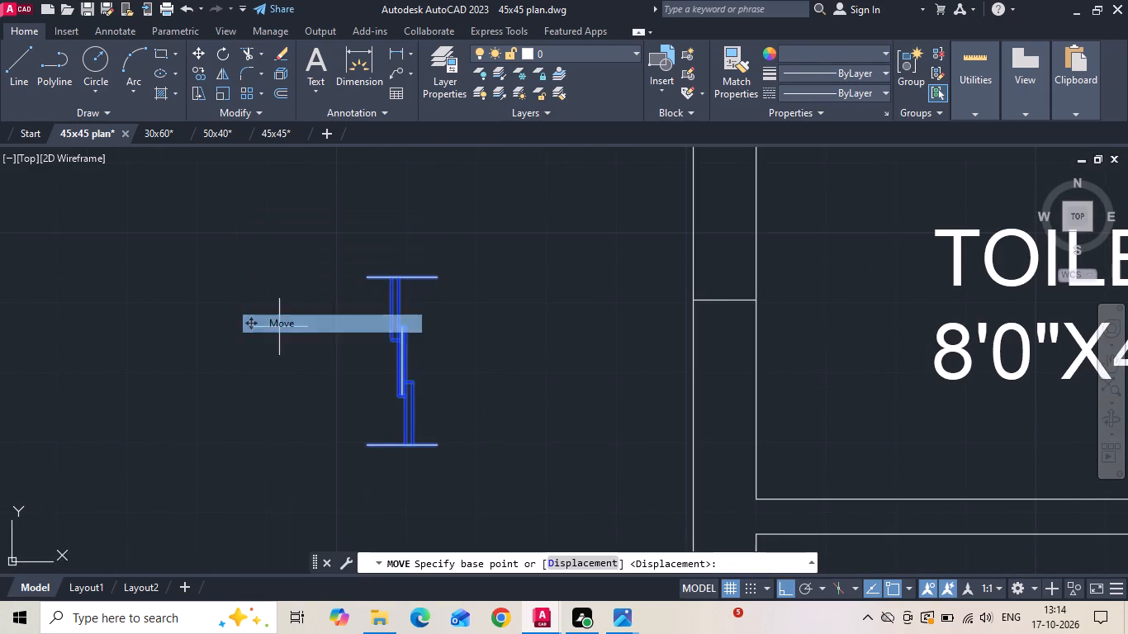
pyautogui.scroll(1, 331, 350)
pyautogui.scroll(2, 454, 362)
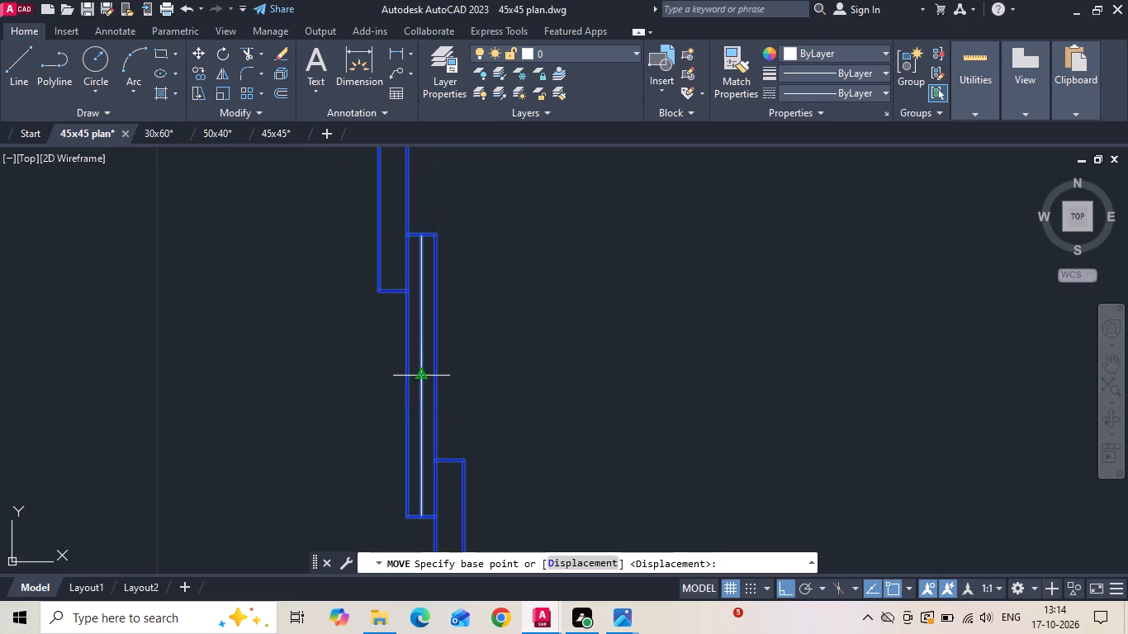
pyautogui.click(422, 377)
pyautogui.scroll(-4, 312, 394)
pyautogui.scroll(1, 530, 376)
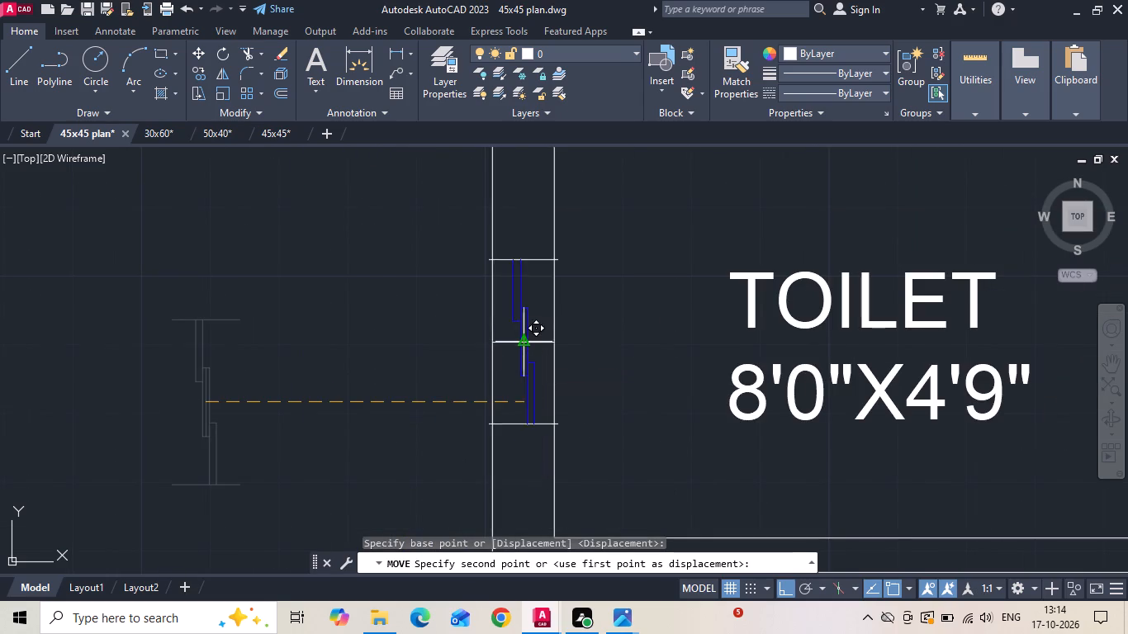
pyautogui.click(518, 343)
# Trim the overhanging ends of the window's two end lines back to the toilet's outer wall faces.
pyautogui.write('tr')
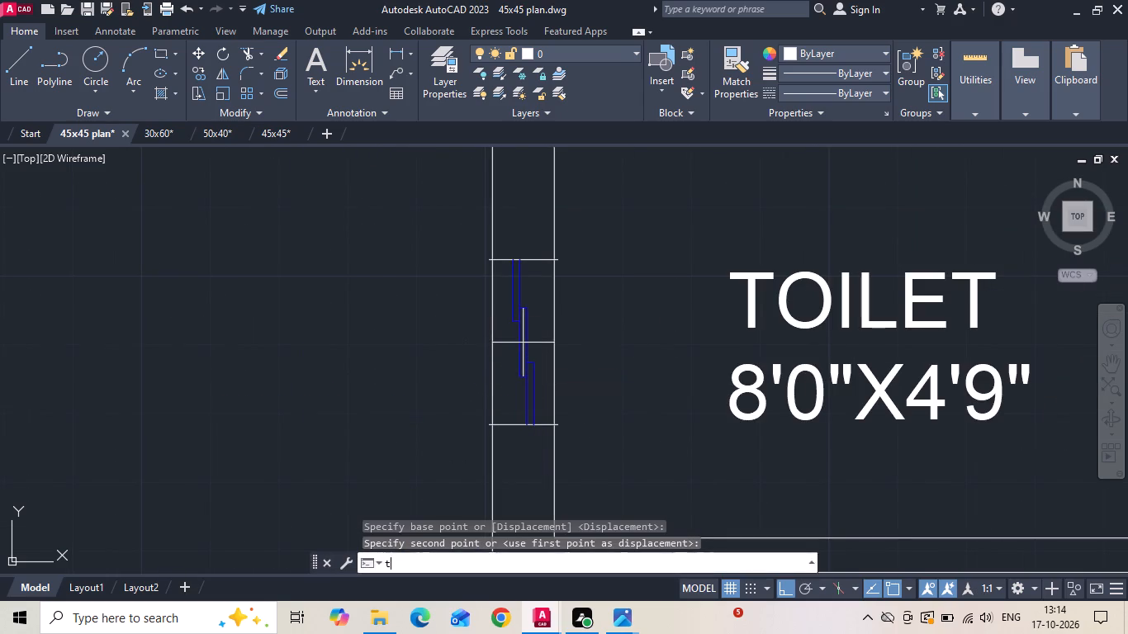
pyautogui.press('space')
pyautogui.press('space')
pyautogui.scroll(1, 464, 409)
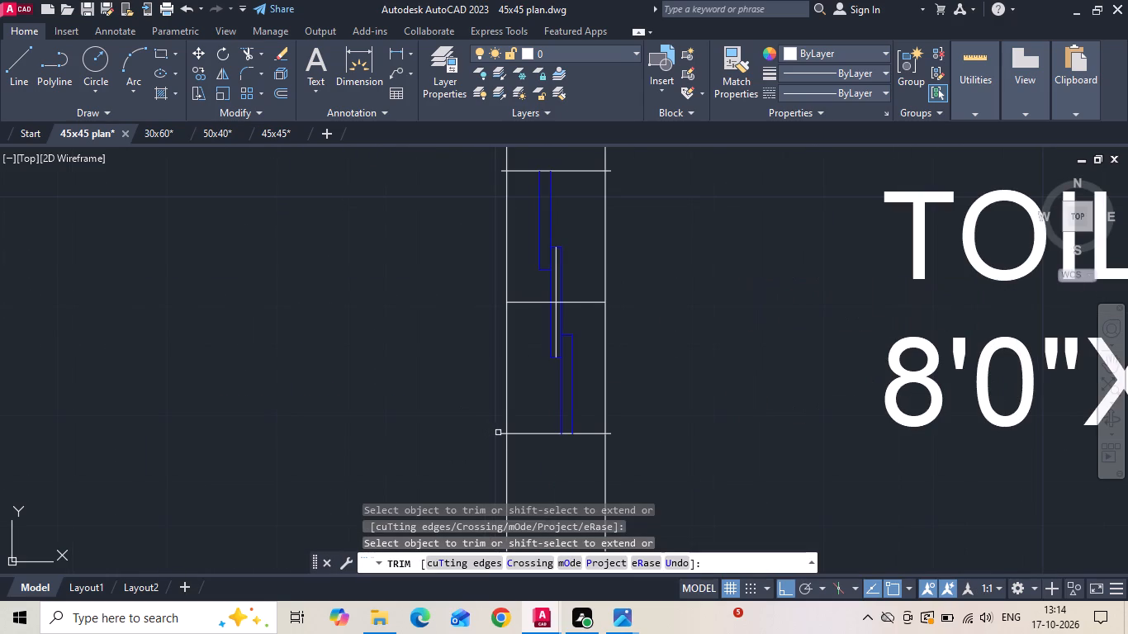
pyautogui.click(500, 433)
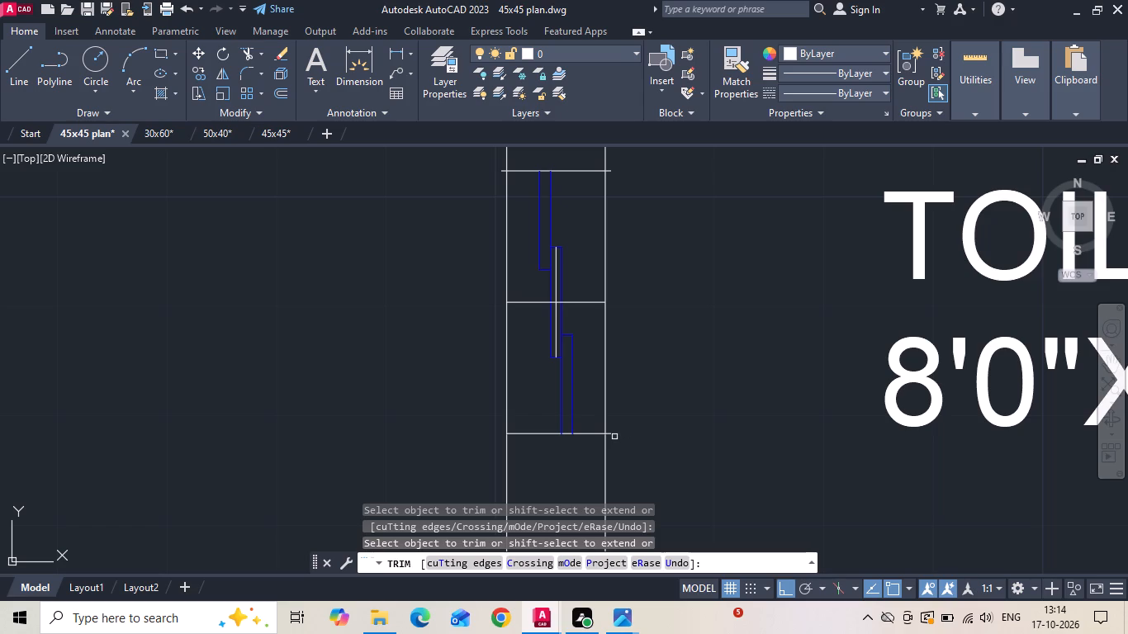
pyautogui.click(610, 433)
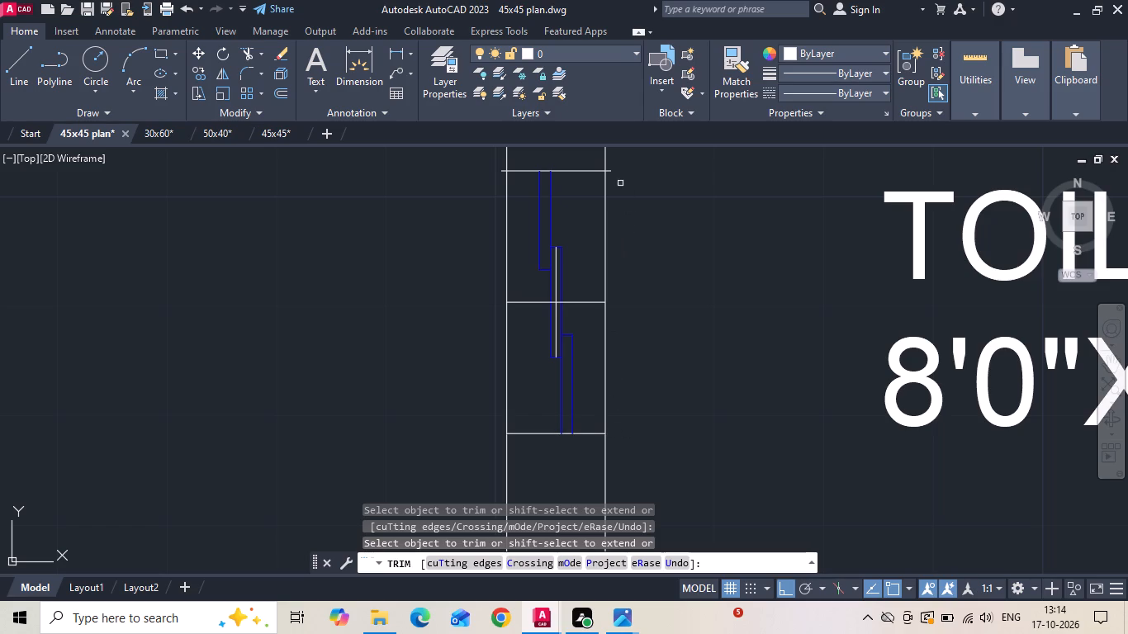
pyautogui.click(609, 172)
pyautogui.scroll(1, 456, 171)
pyautogui.click(525, 172)
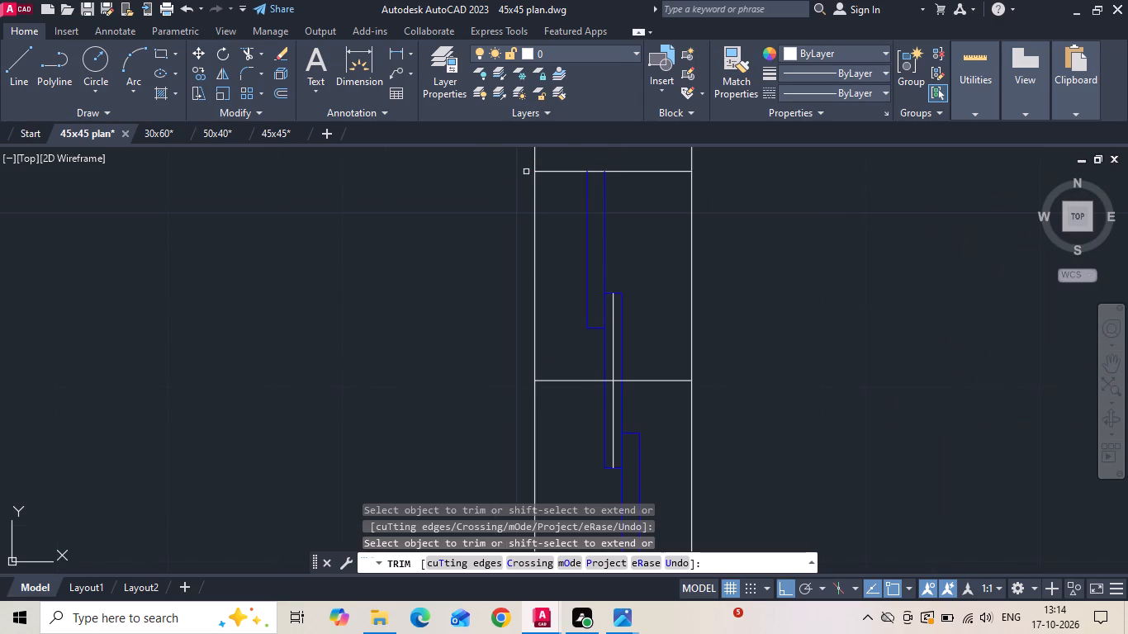
pyautogui.press('Escape')
# Erase the horizontal and vertical guide lines from the toilet window.
pyautogui.click(571, 378)
pyautogui.click(566, 398)
pyautogui.press('Delete')
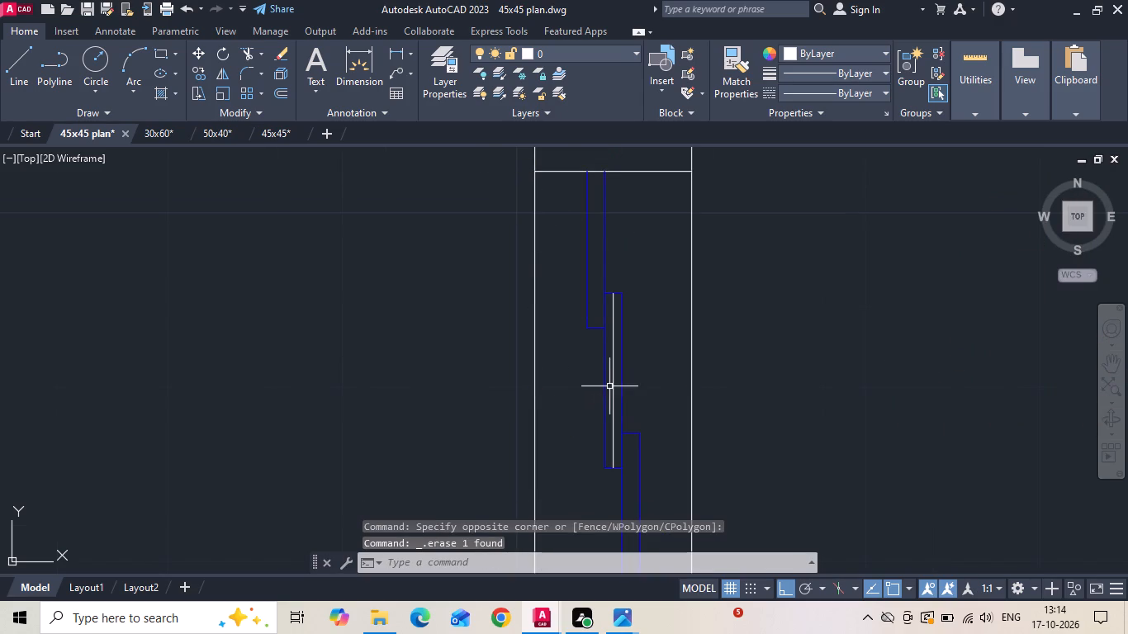
pyautogui.click(616, 372)
pyautogui.click(611, 378)
pyautogui.press('Delete')
# Copy the toilet window with its end lines from the toilet's inner corner to the matching corner of the wash area.
pyautogui.scroll(-2, 534, 367)
pyautogui.scroll(-1, 521, 244)
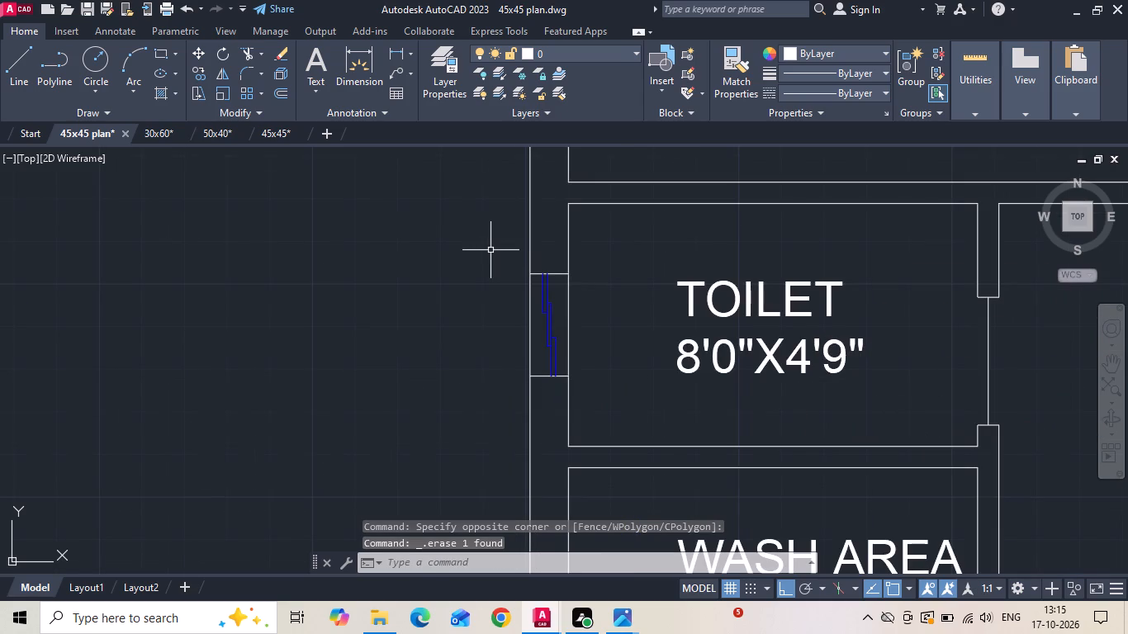
pyautogui.moveTo(491, 251); pyautogui.dragTo(493, 261)
pyautogui.click(595, 399)
pyautogui.rightClick(595, 400)
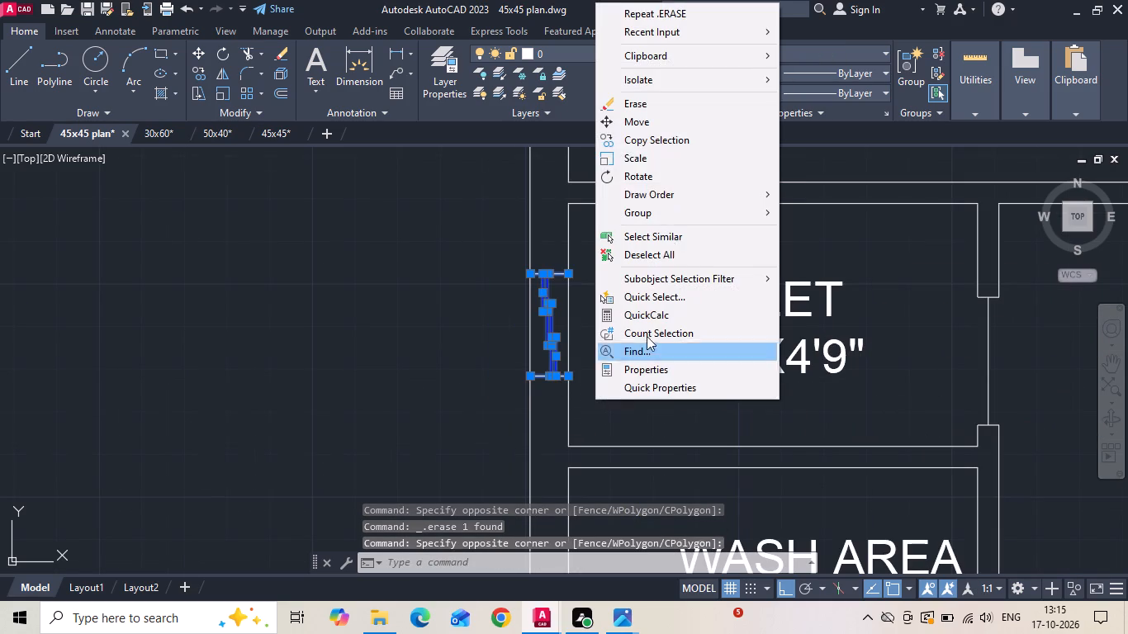
pyautogui.click(675, 144)
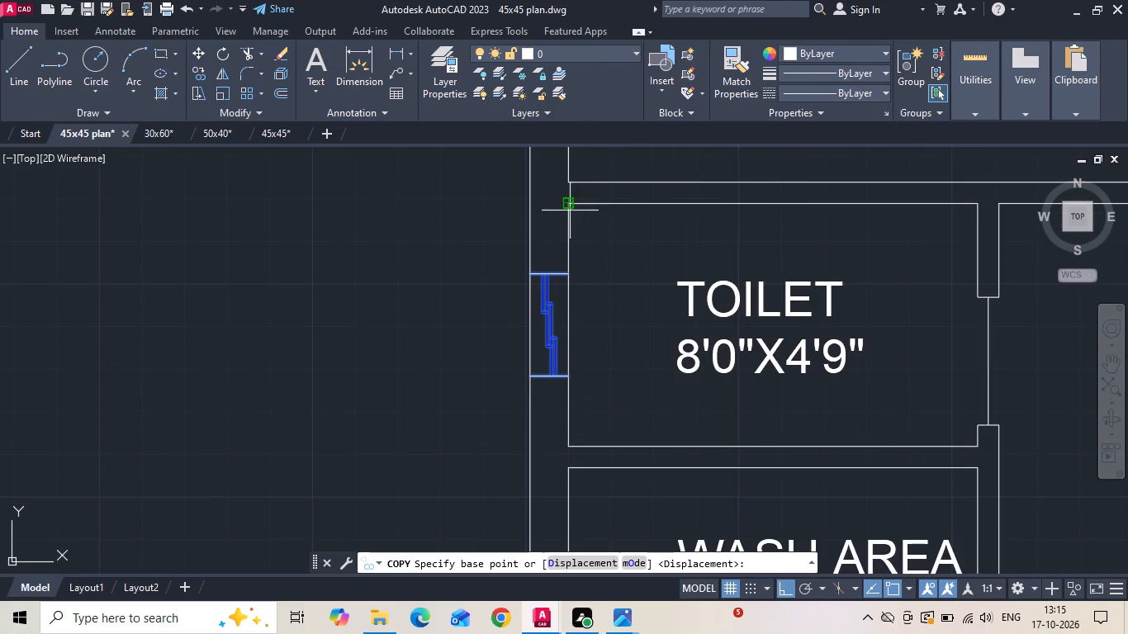
pyautogui.click(571, 206)
pyautogui.scroll(-1, 572, 205)
pyautogui.scroll(1, 550, 405)
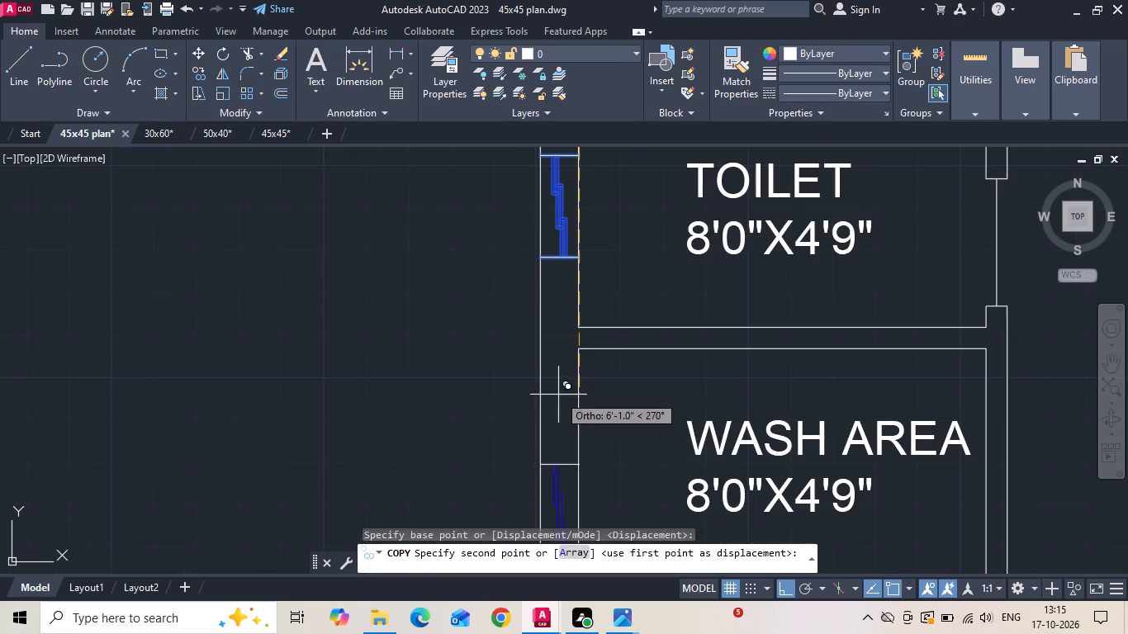
pyautogui.click(578, 342)
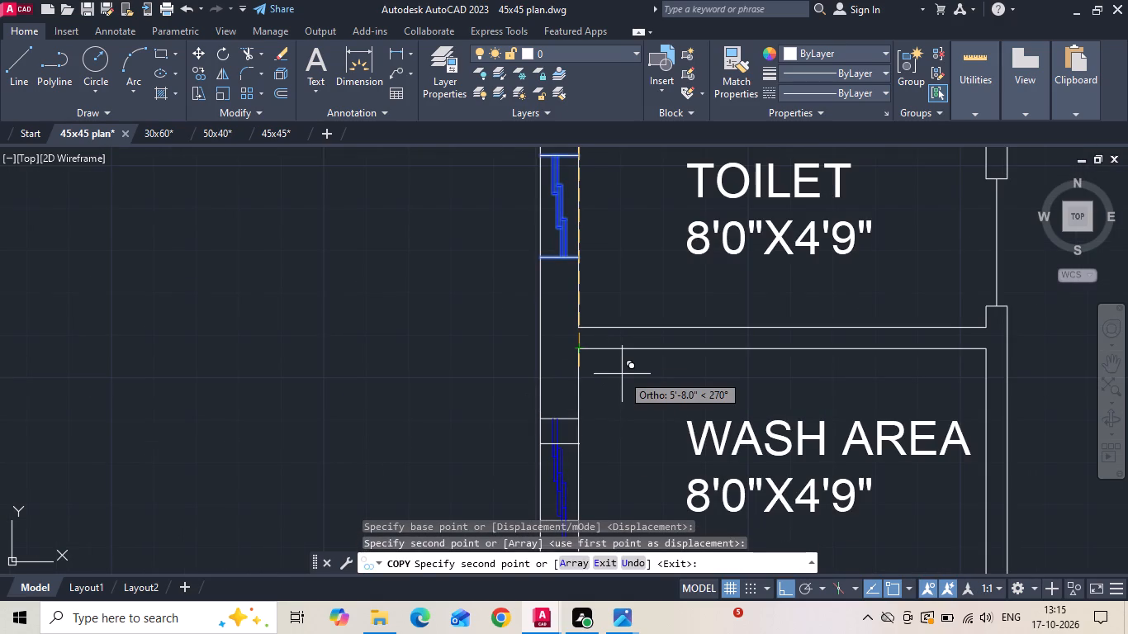
pyautogui.press('Escape')
# Copy the wash area window with its end lines onto the midpoint of the first-floor 5'0"X9'11" toilet's outer wall inner face.
pyautogui.scroll(-3, 610, 367)
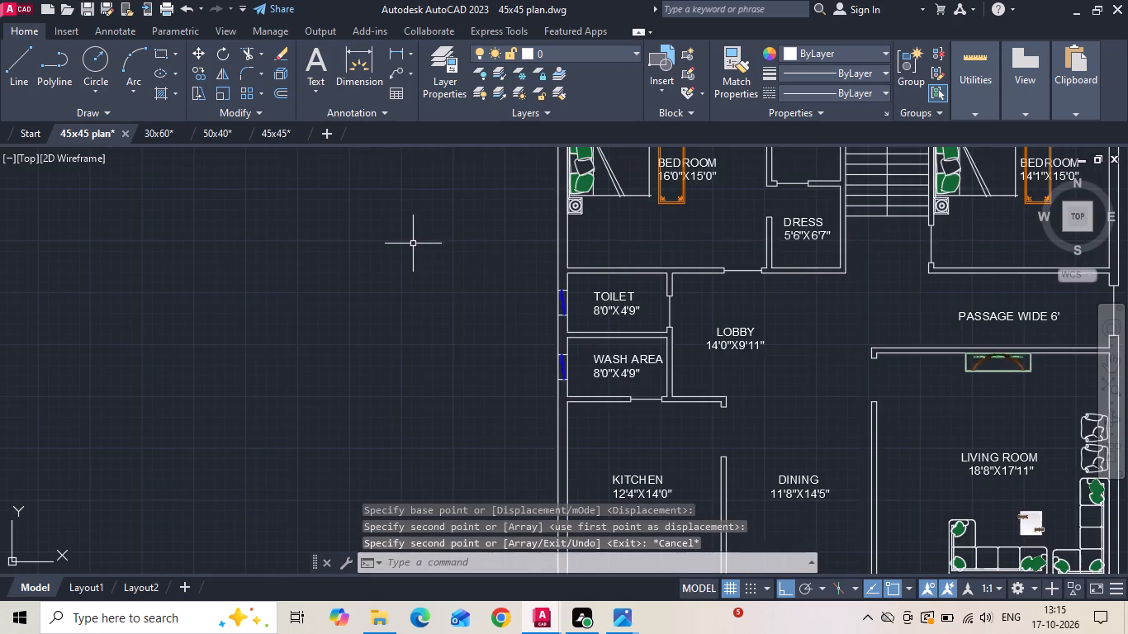
pyautogui.scroll(-3, 405, 263)
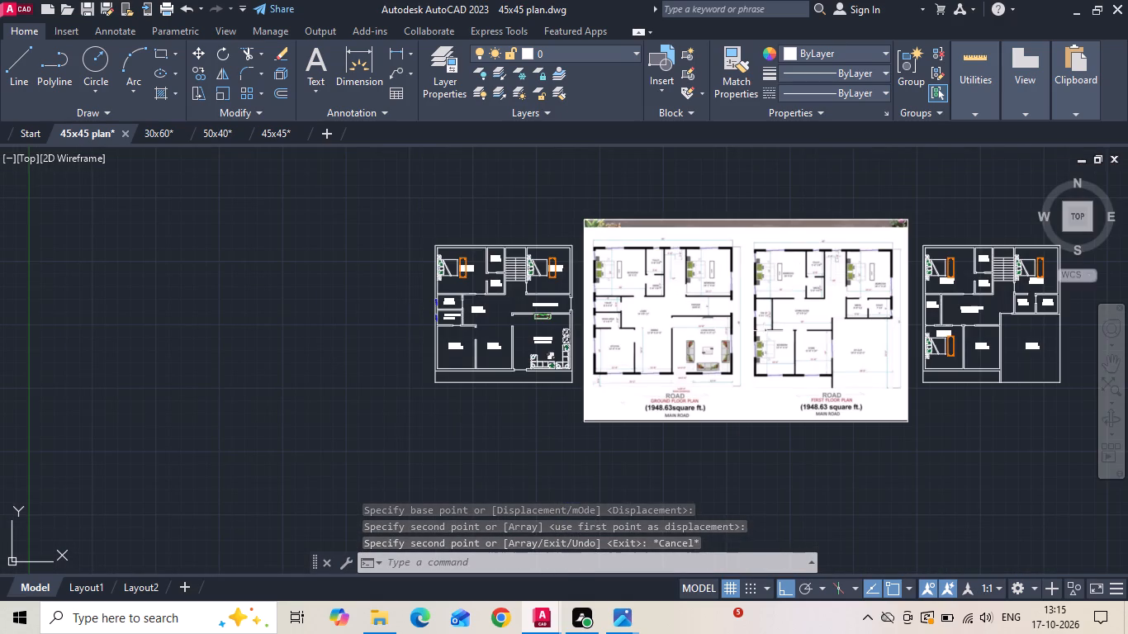
pyautogui.scroll(2, 813, 327)
pyautogui.scroll(-1, 674, 283)
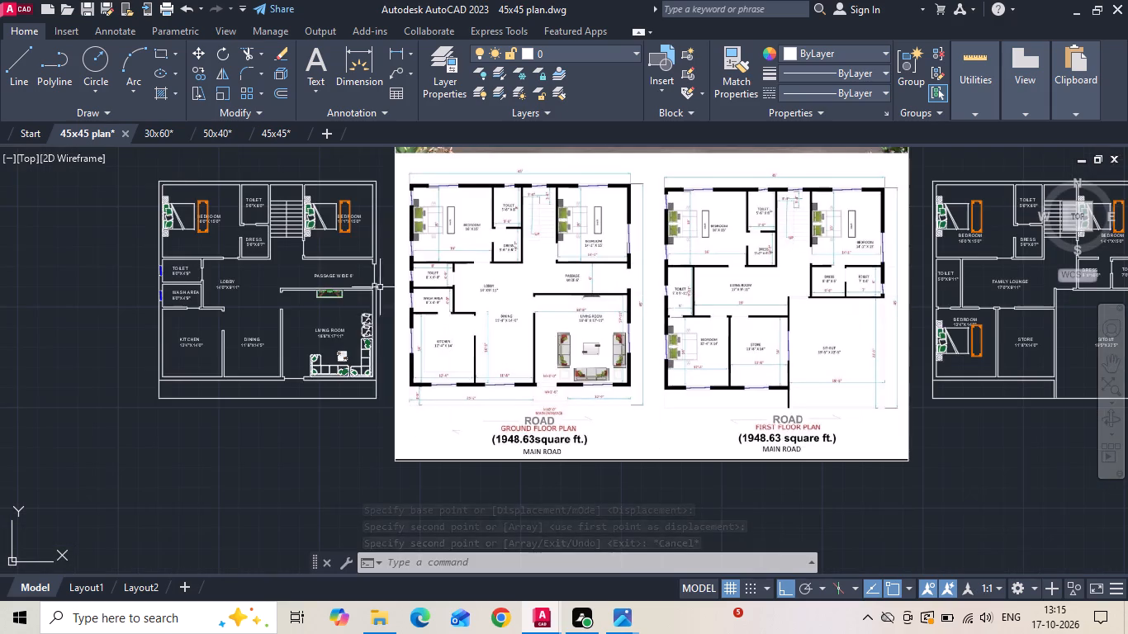
pyautogui.scroll(1, 263, 277)
pyautogui.scroll(3, 66, 327)
pyautogui.scroll(2, 140, 235)
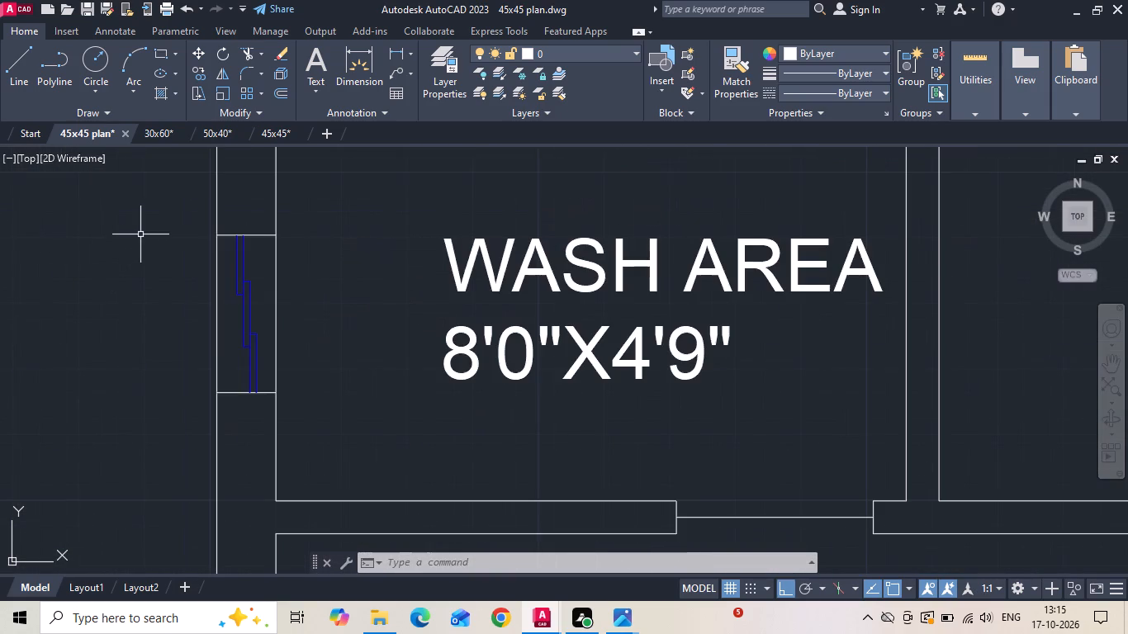
pyautogui.click(147, 224)
pyautogui.click(338, 428)
pyautogui.rightClick(338, 428)
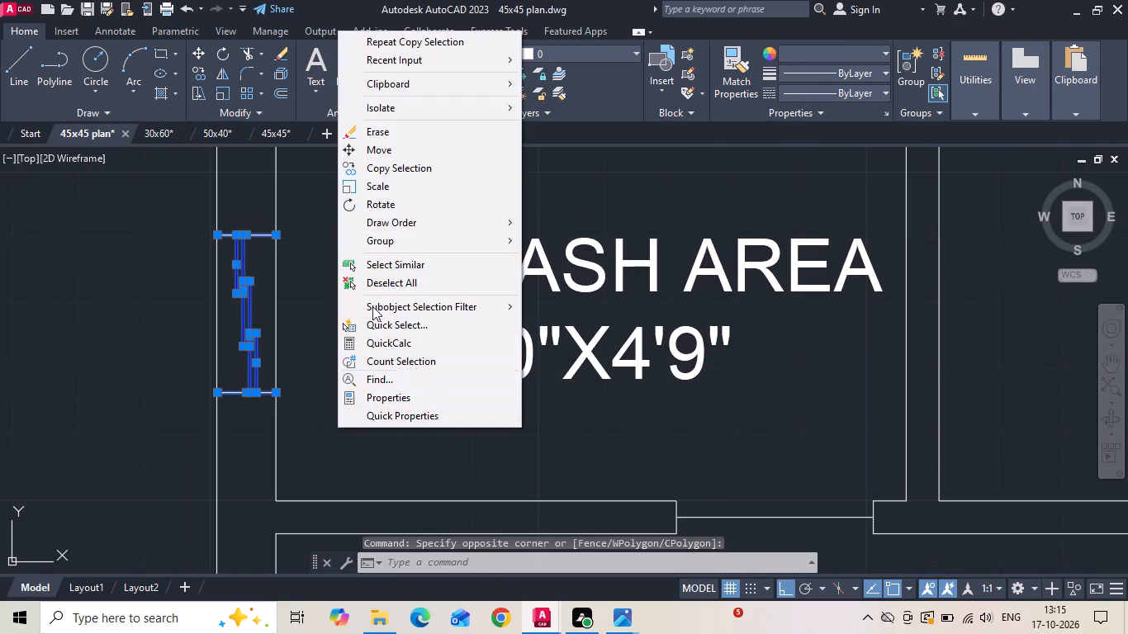
pyautogui.click(406, 170)
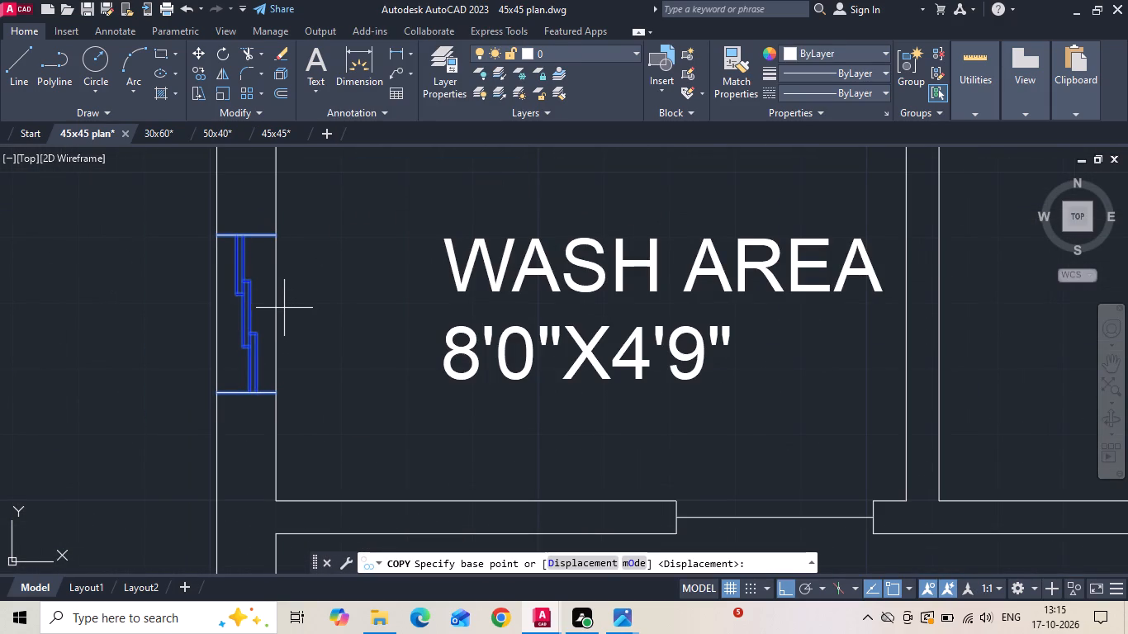
pyautogui.click(280, 315)
pyautogui.scroll(-6, 268, 319)
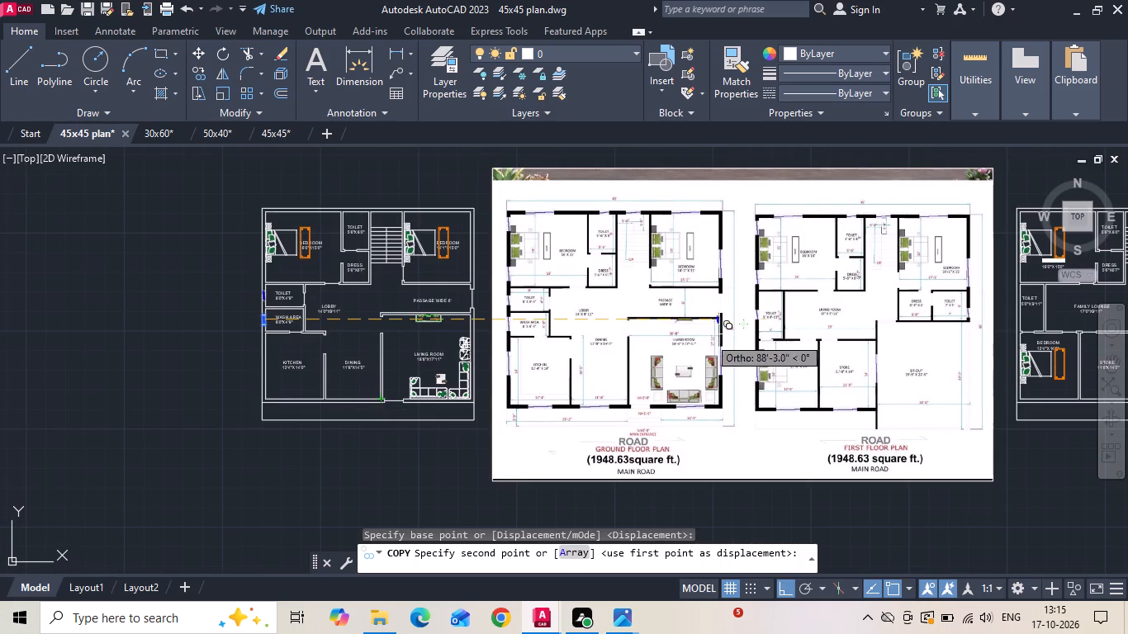
pyautogui.scroll(2, 933, 295)
pyautogui.moveTo(1005, 313); pyautogui.dragTo(192, 313, button='middle')
pyautogui.scroll(1, 210, 315)
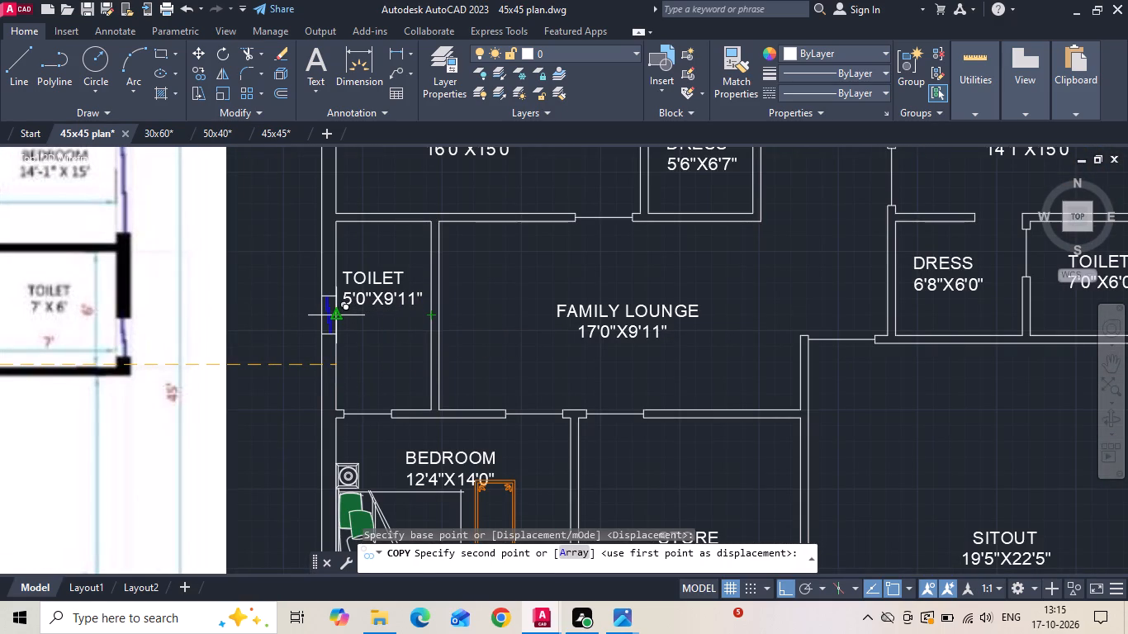
pyautogui.click(339, 313)
pyautogui.press('Escape')
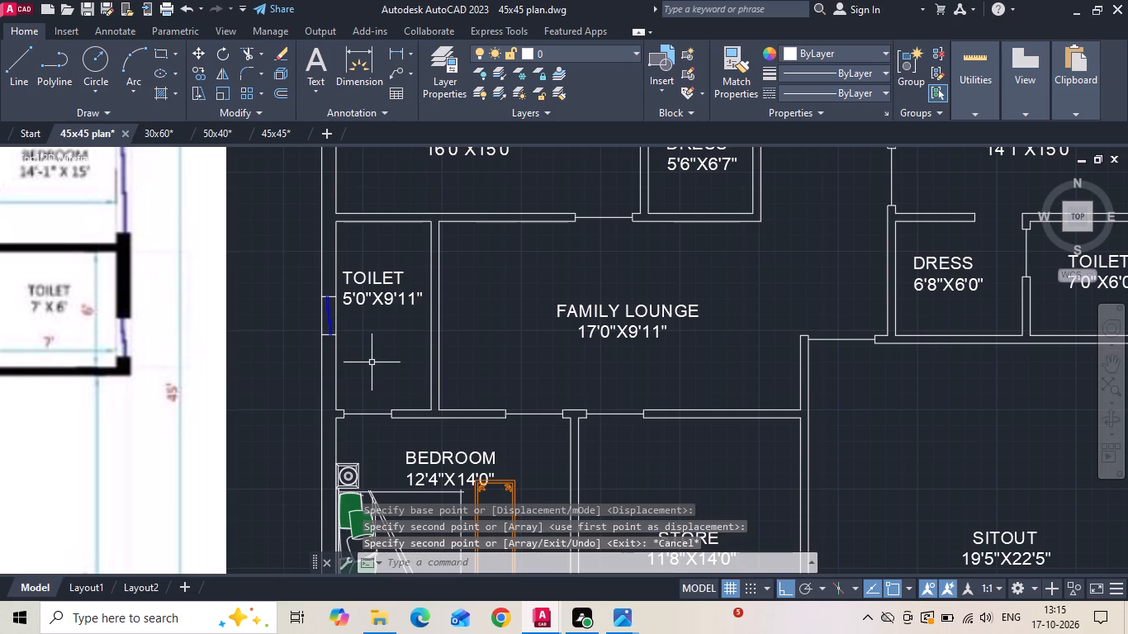
# Copy the 5'0"X9'11" toilet's window with its end lines across to the outer wall of the first-floor 7'0"X6'0" toilet.
pyautogui.scroll(-2, 370, 362)
pyautogui.moveTo(318, 386); pyautogui.dragTo(505, 384, button='middle')
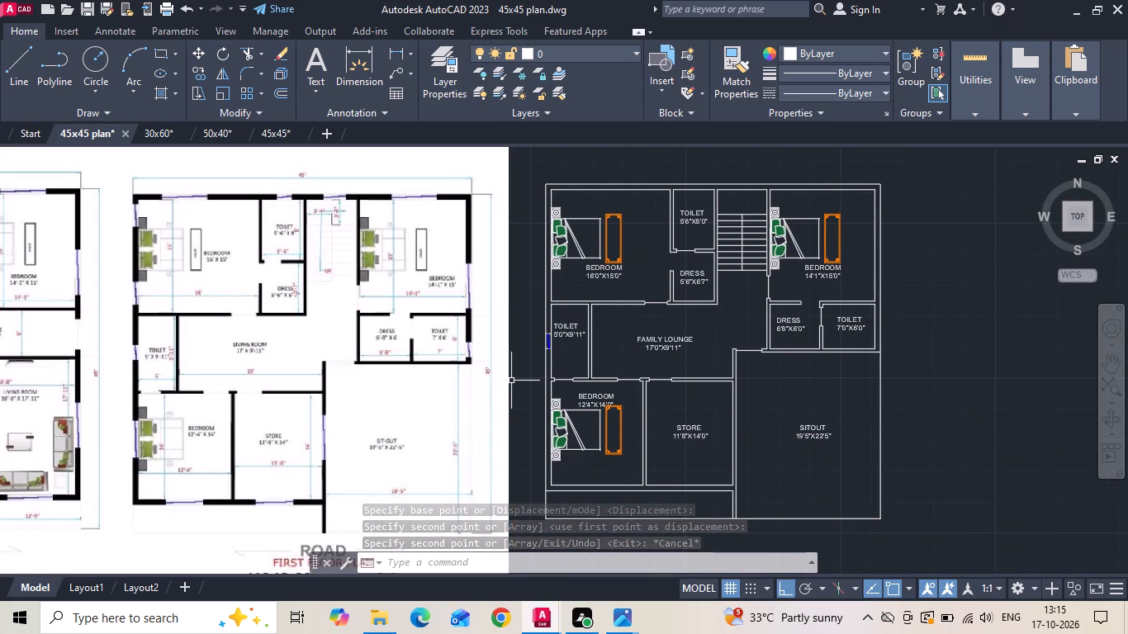
pyautogui.moveTo(509, 381); pyautogui.dragTo(705, 386, button='middle')
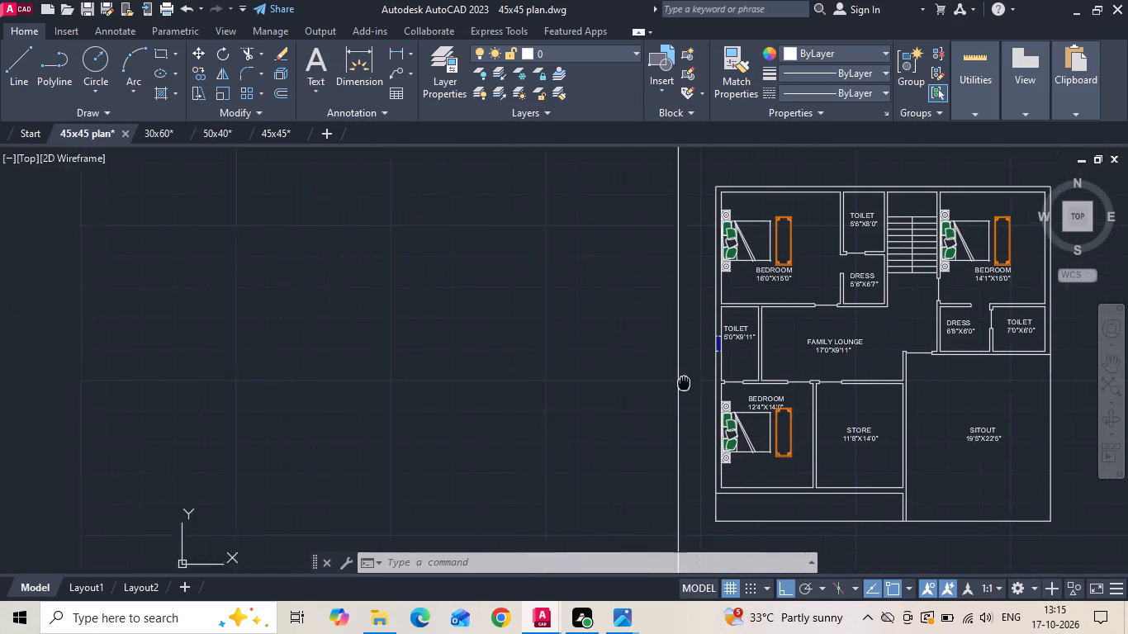
pyautogui.moveTo(705, 386); pyautogui.dragTo(735, 393, button='middle')
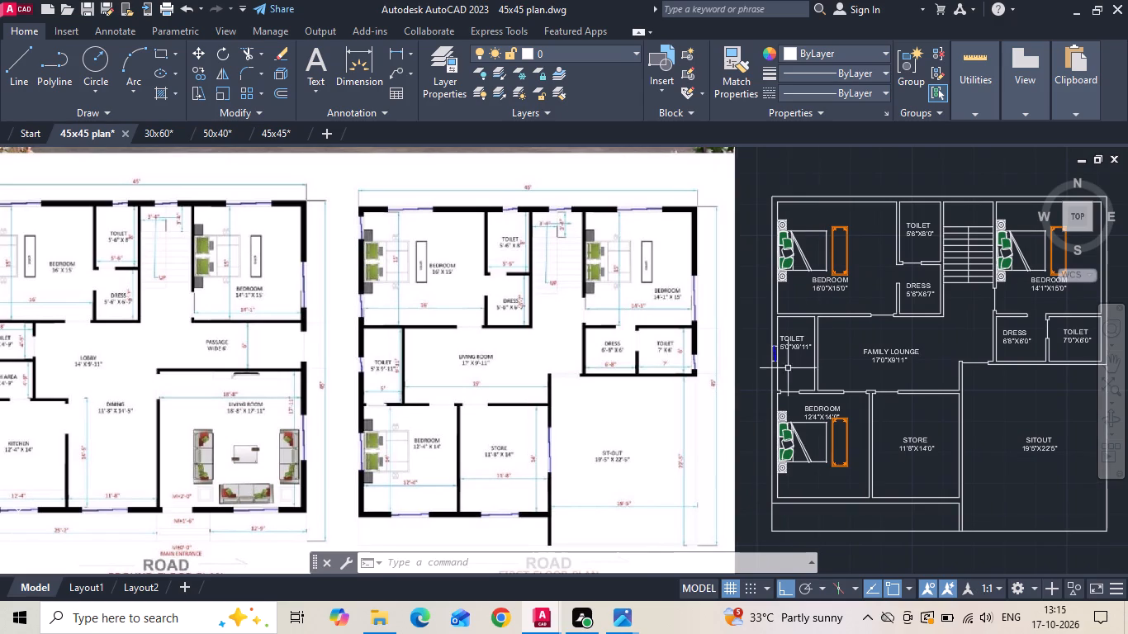
pyautogui.scroll(3, 834, 358)
pyautogui.click(530, 386)
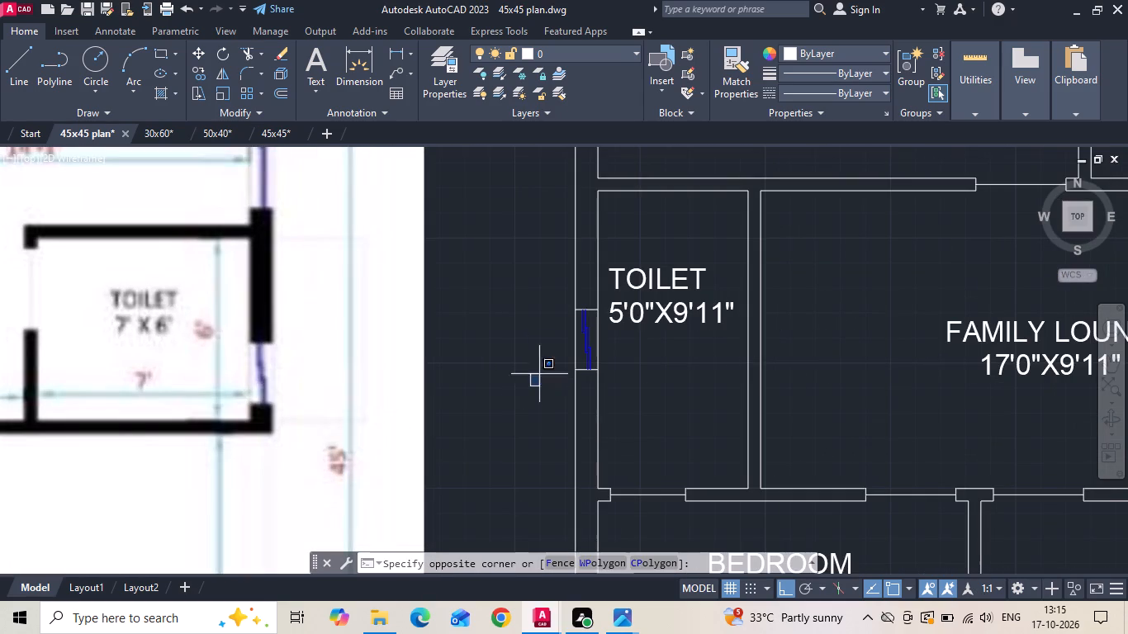
pyautogui.scroll(2, 604, 303)
pyautogui.click(601, 300)
pyautogui.rightClick(600, 300)
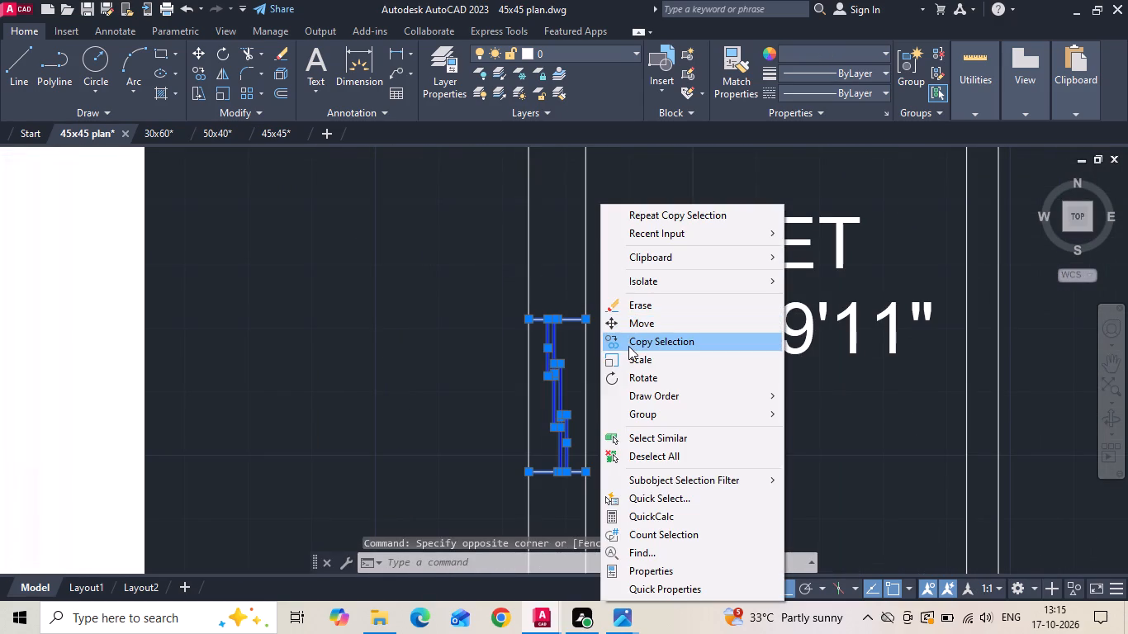
pyautogui.click(628, 343)
pyautogui.click(526, 321)
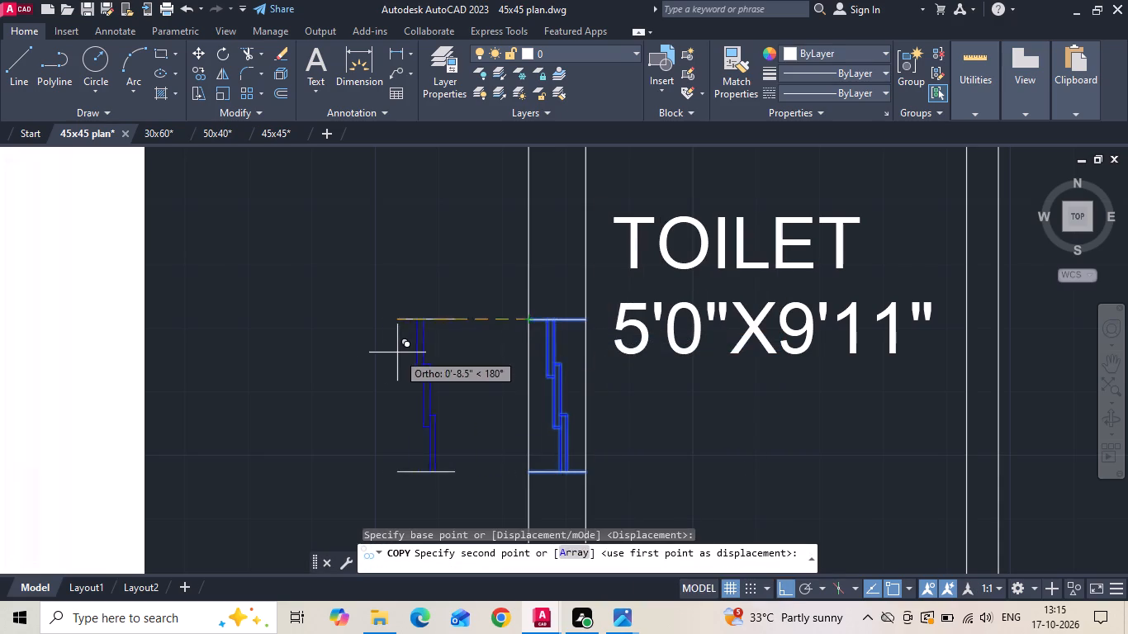
pyautogui.scroll(-5, 386, 355)
pyautogui.scroll(2, 841, 357)
pyautogui.scroll(2, 496, 346)
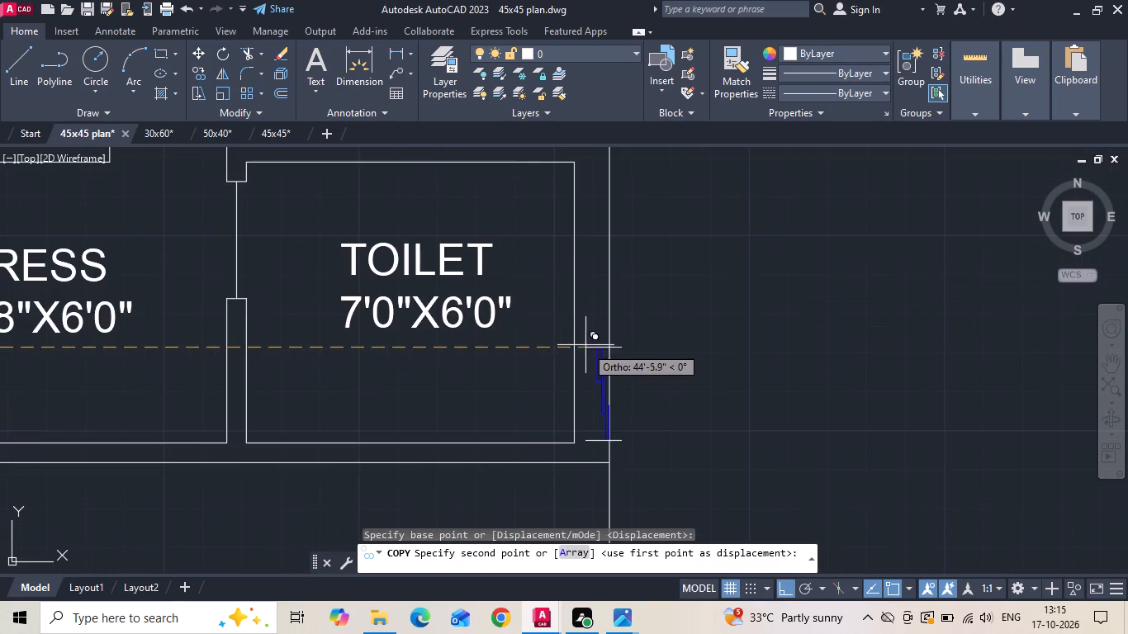
pyautogui.click(576, 347)
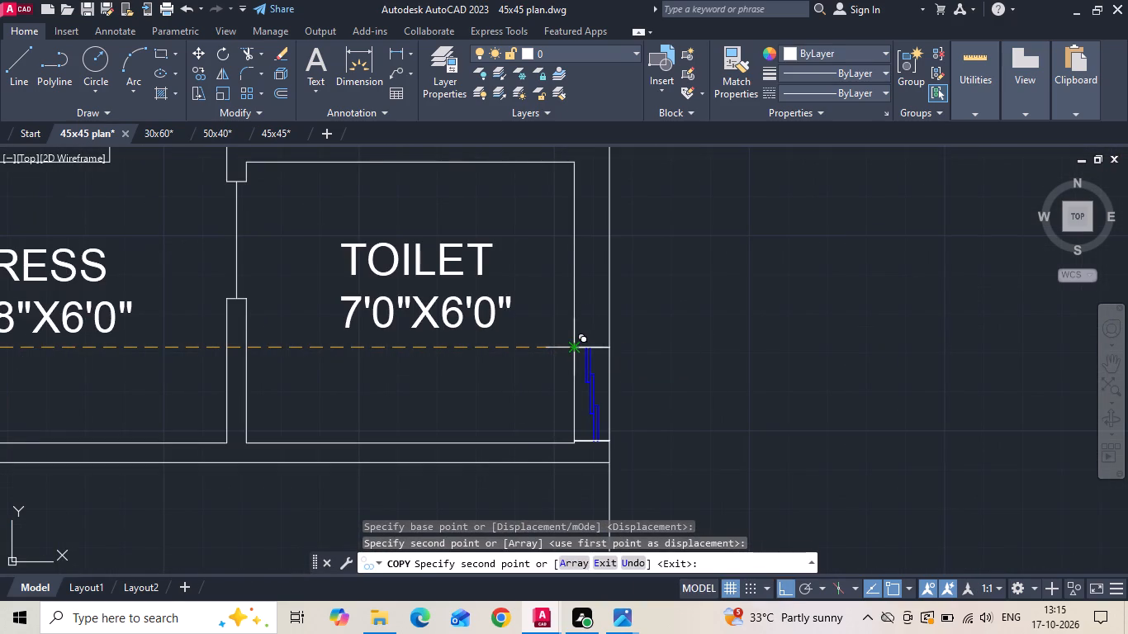
pyautogui.press('Escape')
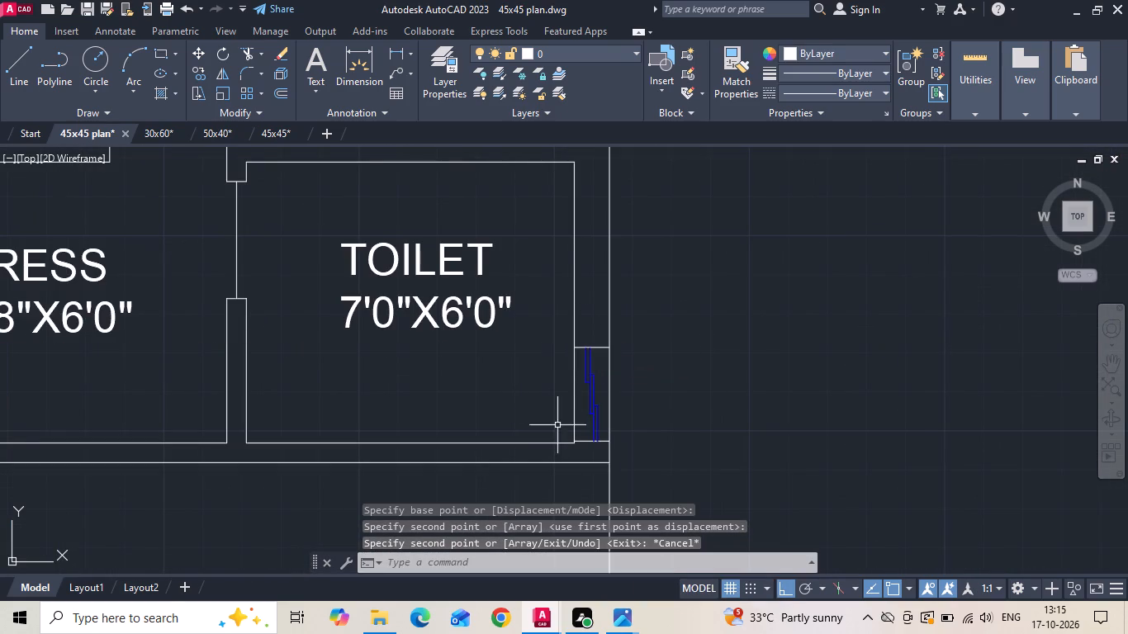
# Move the 7'0"X6'0" toilet's window so its lower end line meets the room's lower inner corner at the outer wall.
pyautogui.scroll(1, 556, 432)
pyautogui.click(565, 466)
pyautogui.click(705, 260)
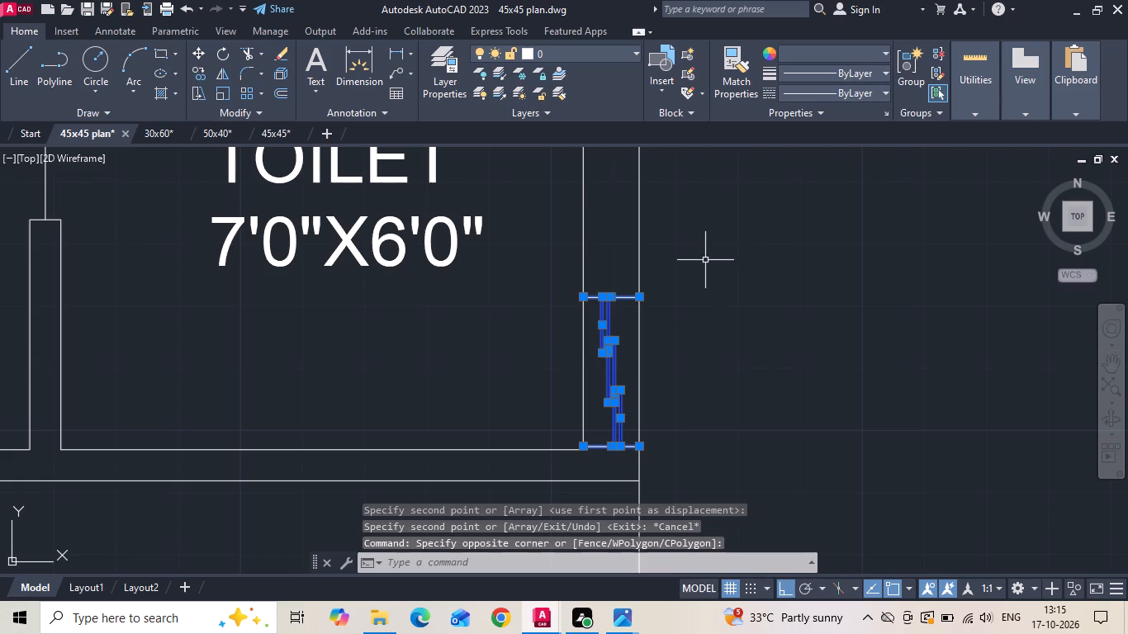
pyautogui.rightClick(705, 260)
pyautogui.click(723, 324)
pyautogui.scroll(2, 640, 442)
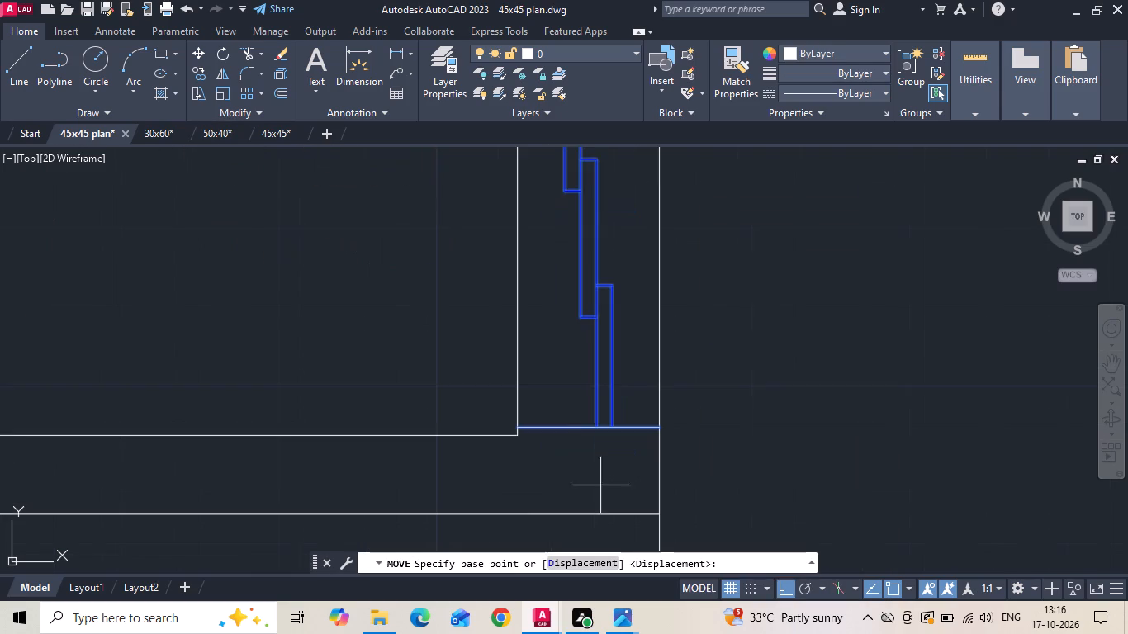
pyautogui.scroll(2, 530, 461)
pyautogui.click(491, 378)
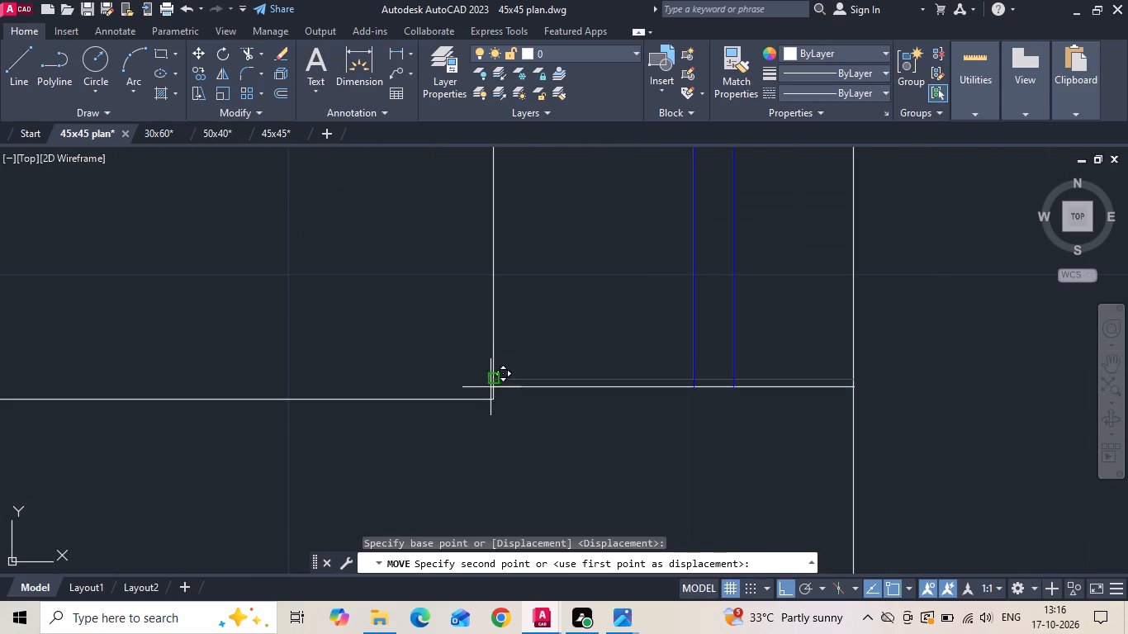
pyautogui.click(491, 396)
pyautogui.scroll(-4, 496, 423)
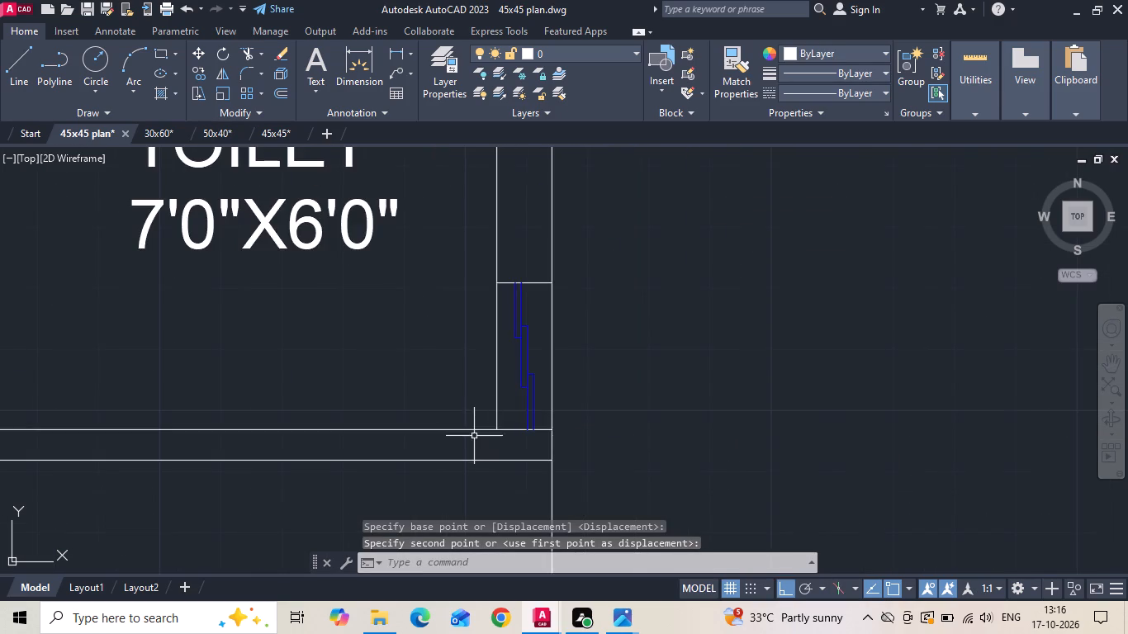
# Move the 7'0"X6'0" toilet's window 1' up along the outer wall, away from the lower inner corner.
pyautogui.scroll(-4, 593, 395)
pyautogui.scroll(-1, 659, 448)
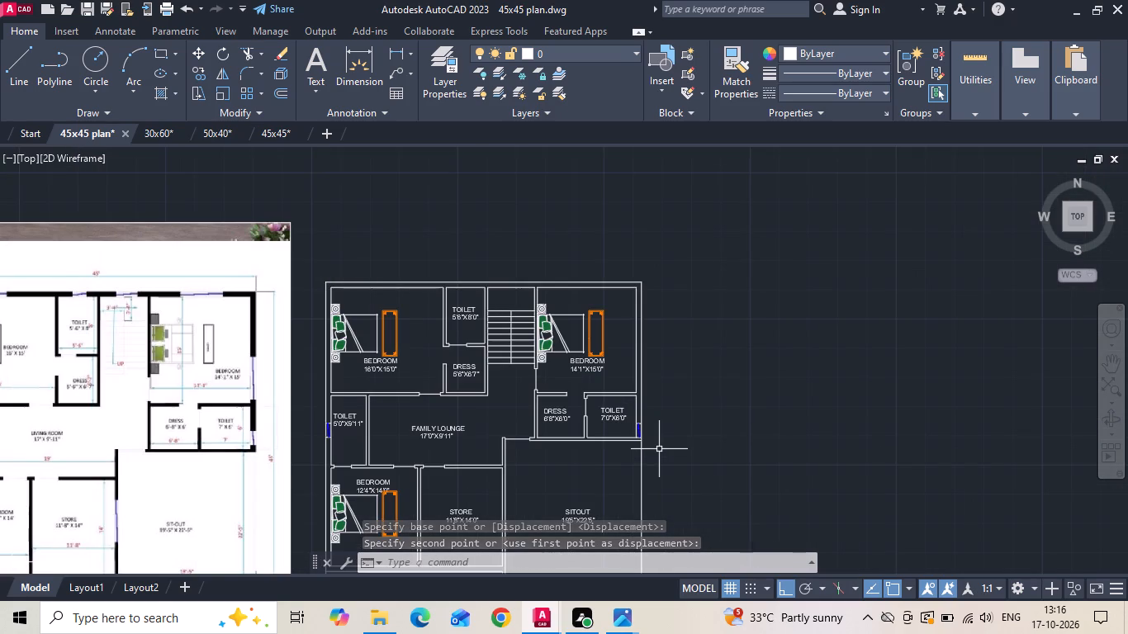
pyautogui.scroll(5, 659, 449)
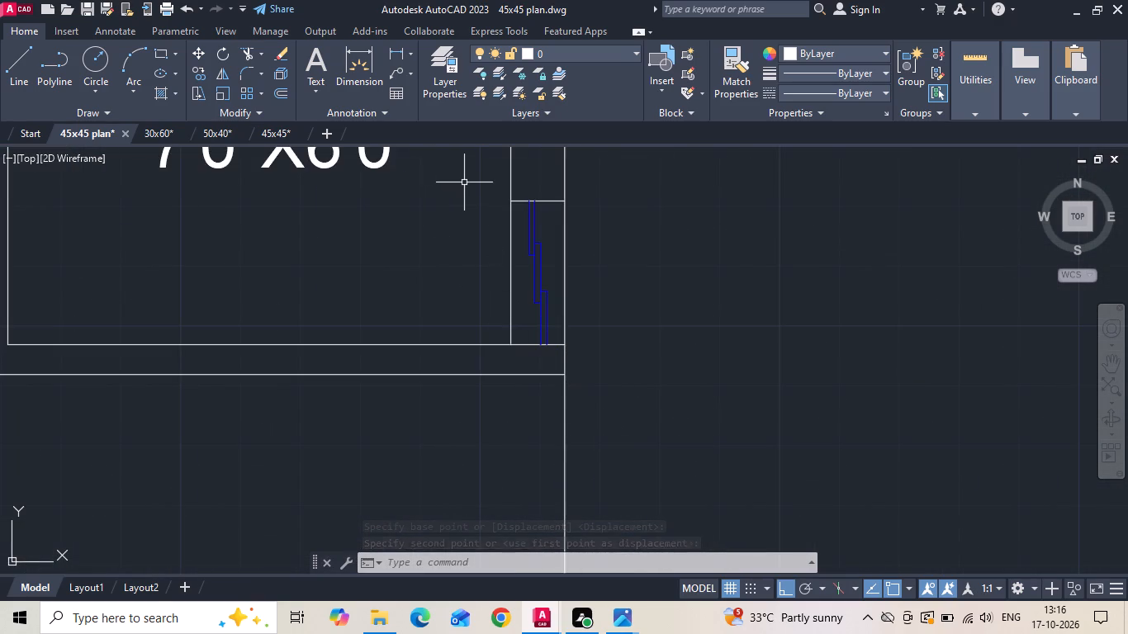
pyautogui.moveTo(465, 182); pyautogui.dragTo(494, 225)
pyautogui.click(612, 360)
pyautogui.rightClick(612, 361)
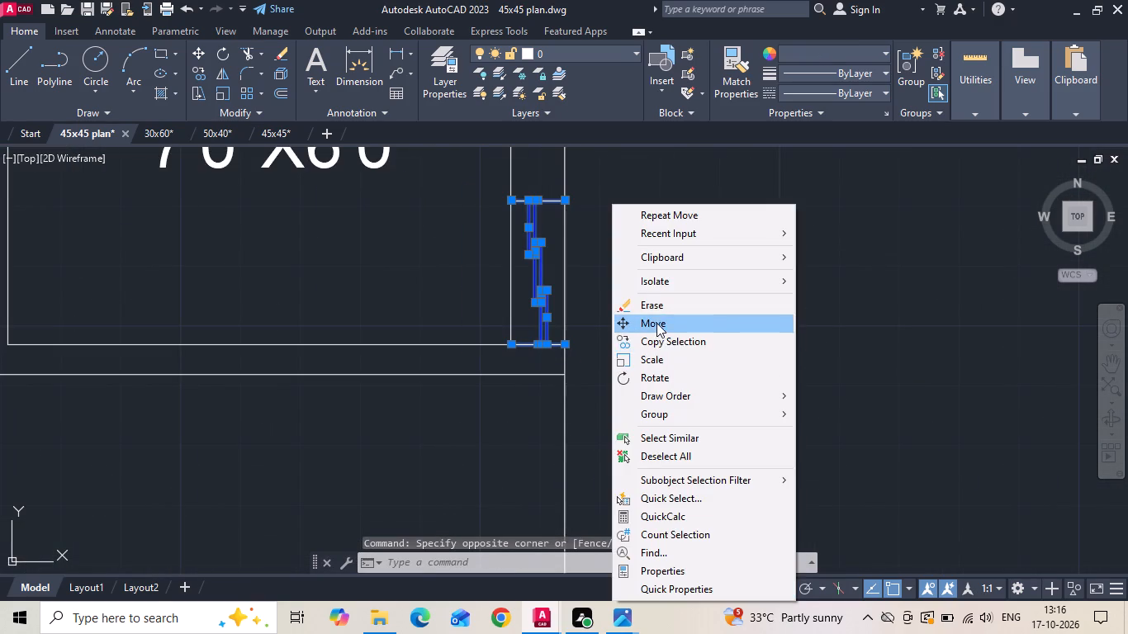
pyautogui.click(656, 323)
pyautogui.moveTo(668, 357); pyautogui.dragTo(684, 444, button='middle')
pyautogui.moveTo(683, 429); pyautogui.dragTo(680, 419)
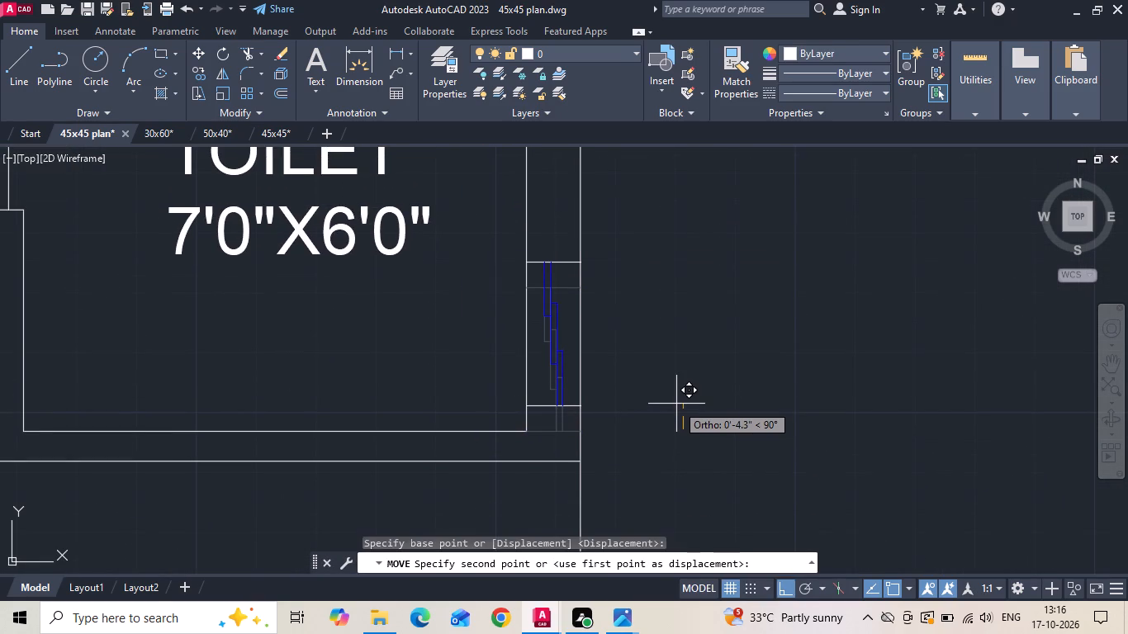
pyautogui.write("1'")
pyautogui.press('Return')
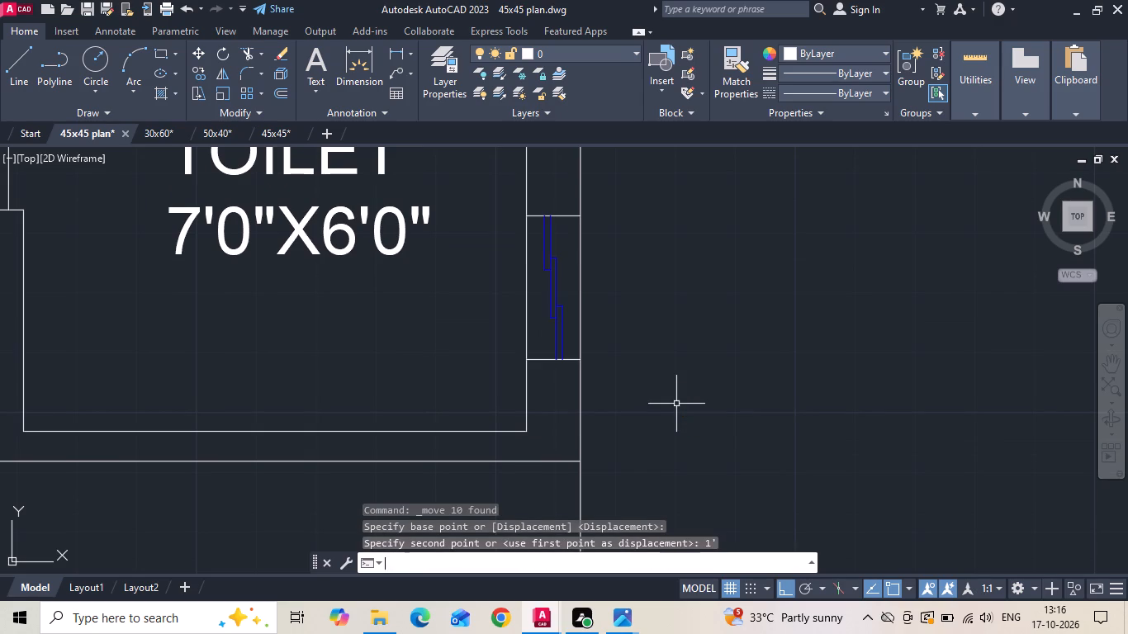
# Copy the first-floor 5'0"X9'11" toilet's window with its end lines into the empty space above the first-floor plan.
pyautogui.scroll(-4, 678, 409)
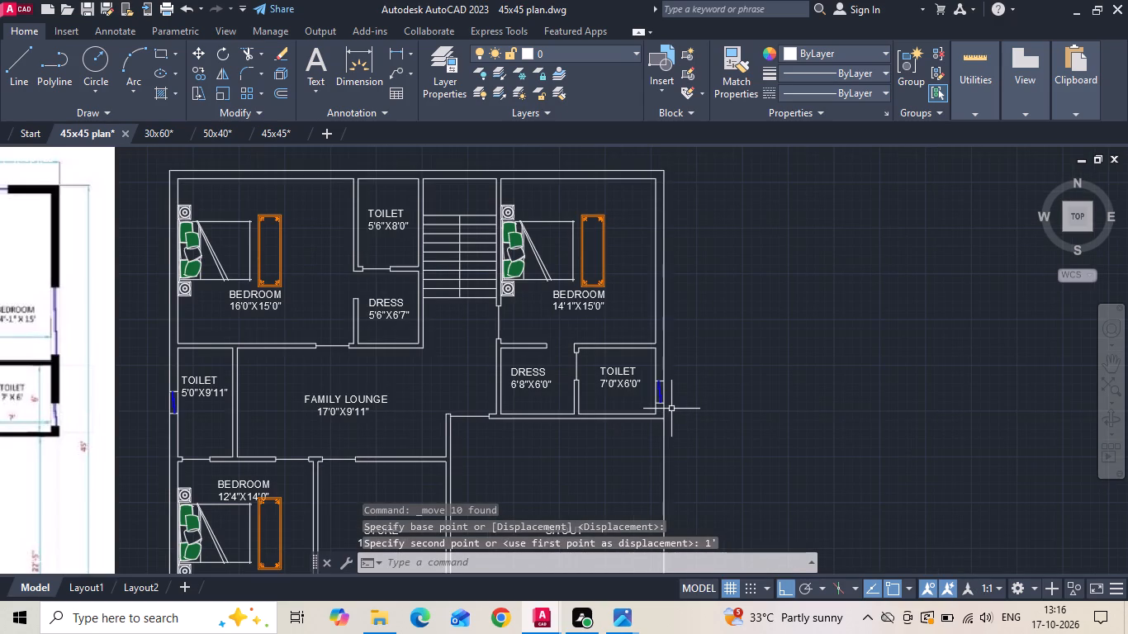
pyautogui.moveTo(671, 409); pyautogui.dragTo(692, 396, button='middle')
pyautogui.moveTo(692, 396); pyautogui.dragTo(877, 403, button='middle')
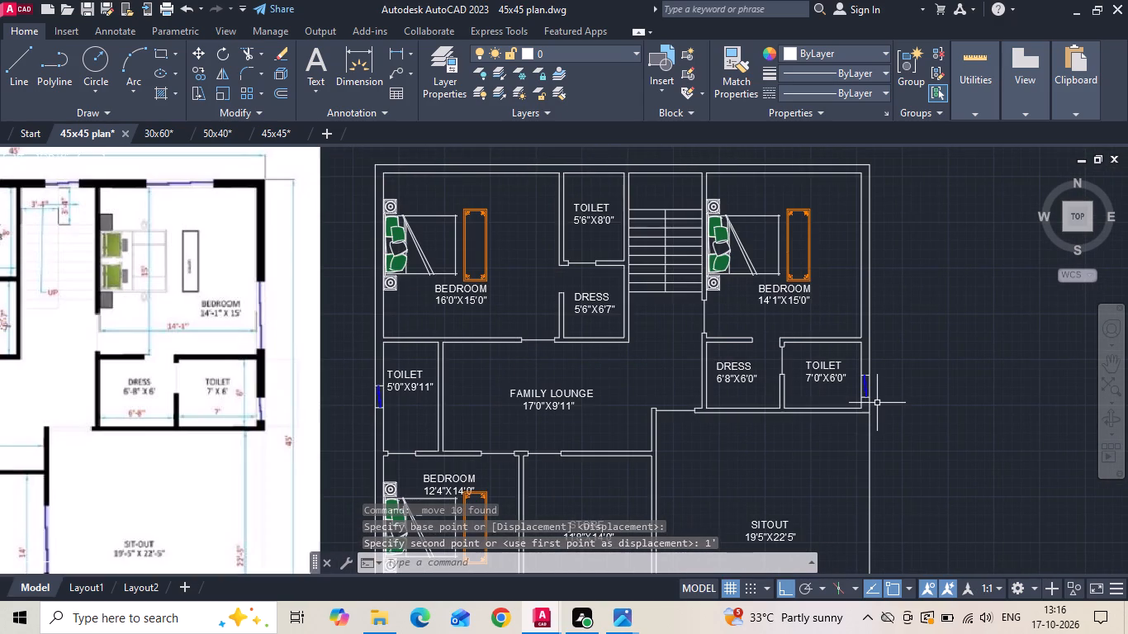
pyautogui.scroll(-2, 878, 402)
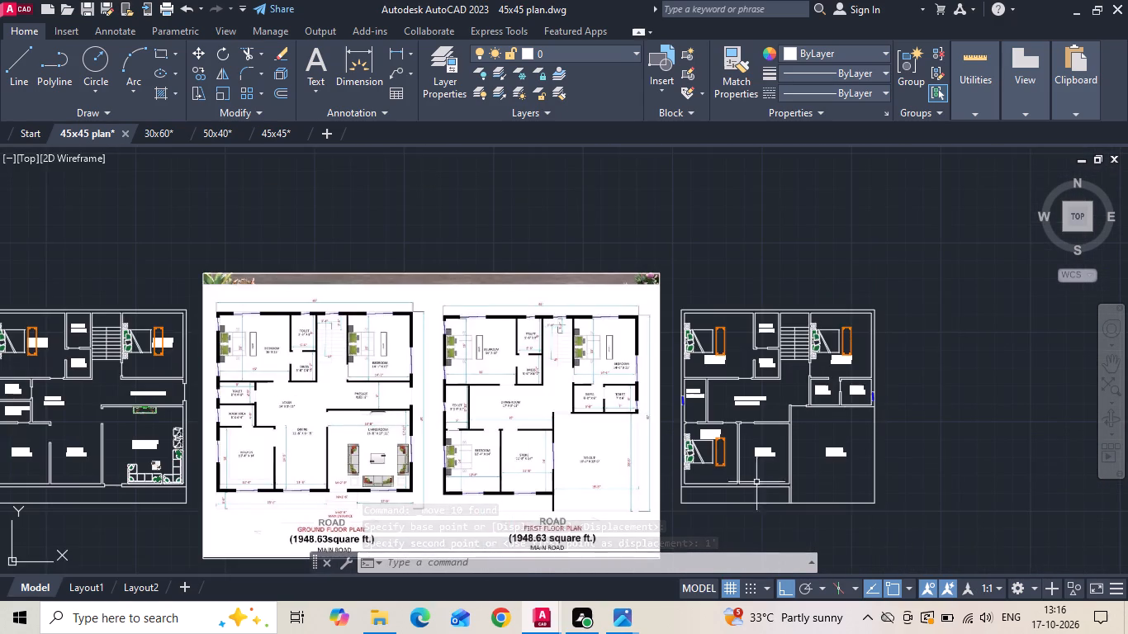
pyautogui.scroll(1, 552, 476)
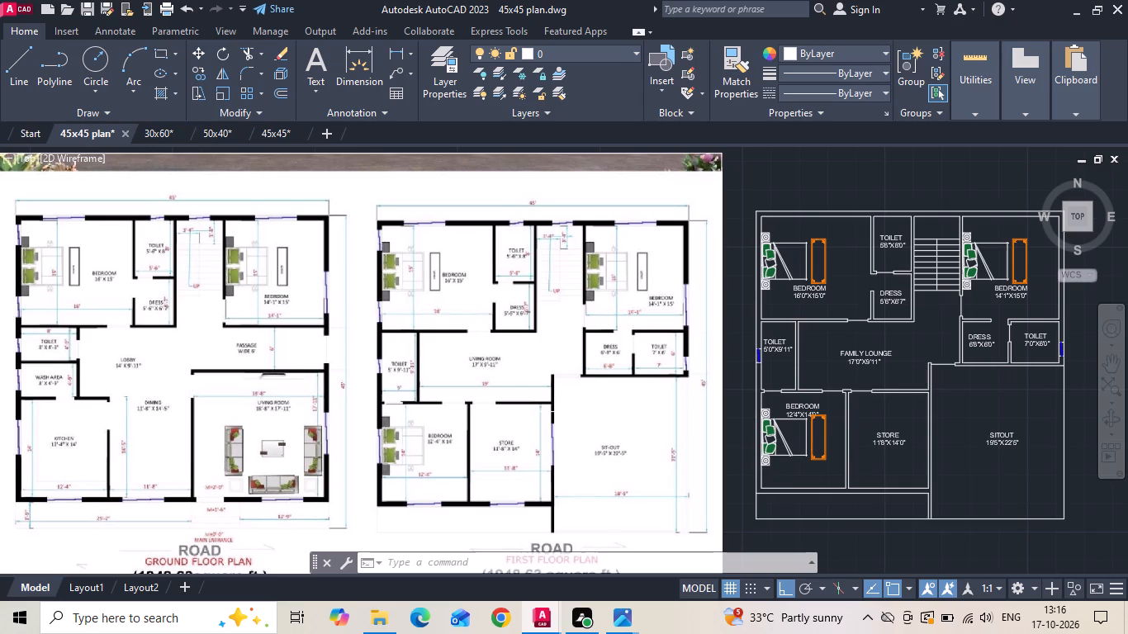
pyautogui.scroll(-1, 737, 350)
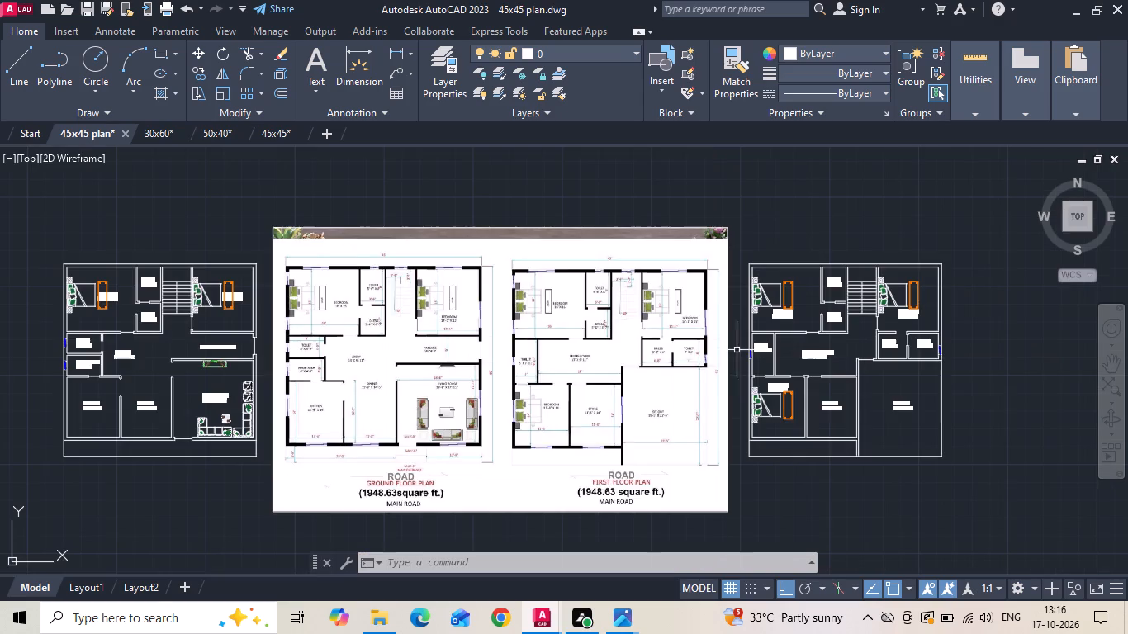
pyautogui.scroll(1, 854, 310)
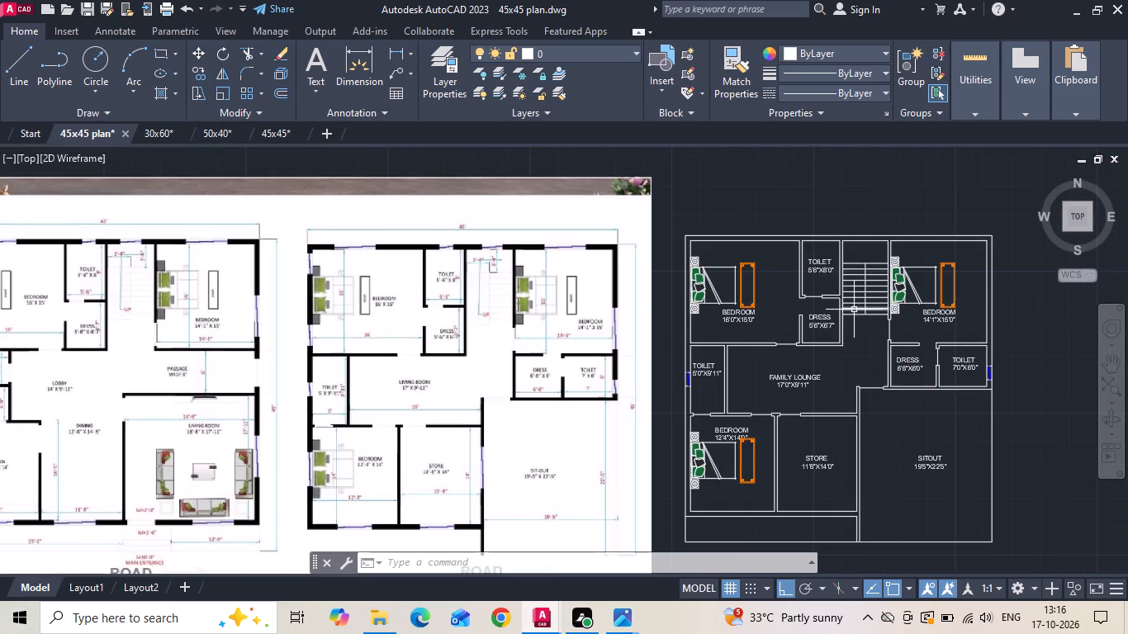
pyautogui.scroll(2, 765, 367)
pyautogui.scroll(2, 552, 416)
pyautogui.click(527, 442)
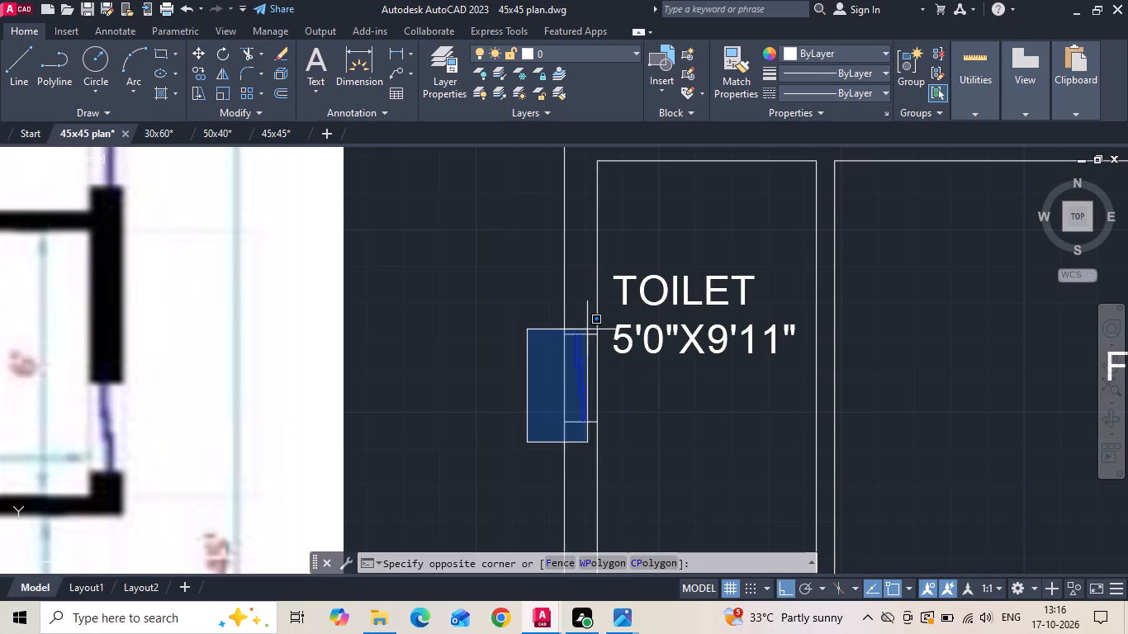
pyautogui.click(608, 320)
pyautogui.rightClick(608, 319)
pyautogui.click(709, 337)
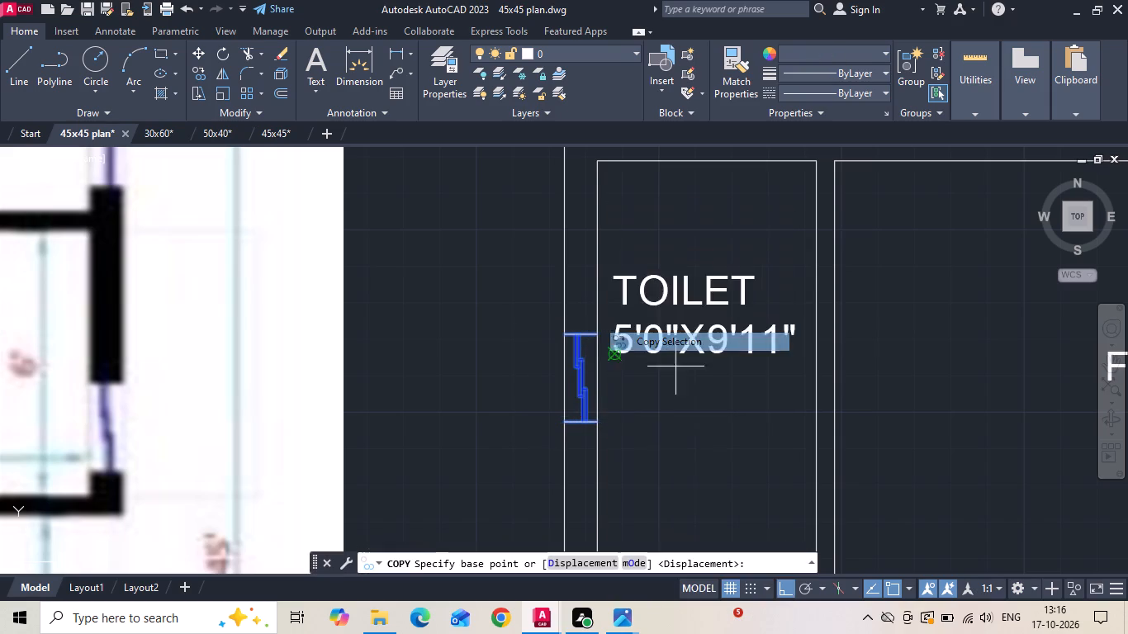
pyautogui.scroll(-2, 627, 423)
pyautogui.click(640, 416)
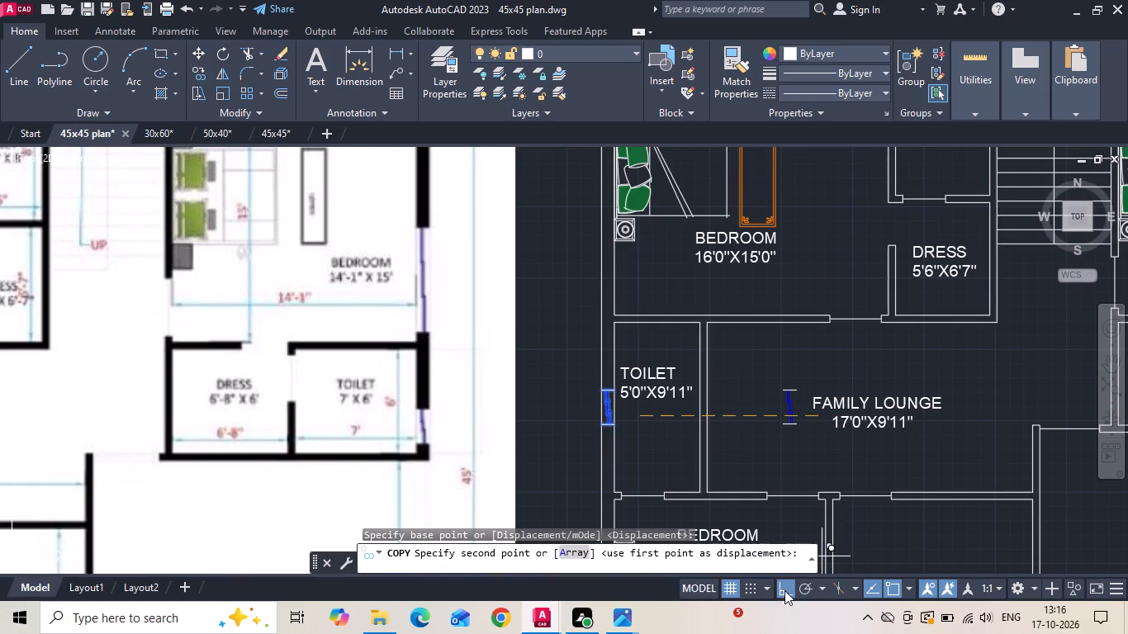
pyautogui.click(783, 591)
pyautogui.scroll(-1, 606, 414)
pyautogui.scroll(2, 829, 168)
pyautogui.moveTo(813, 253); pyautogui.dragTo(780, 393, button='middle')
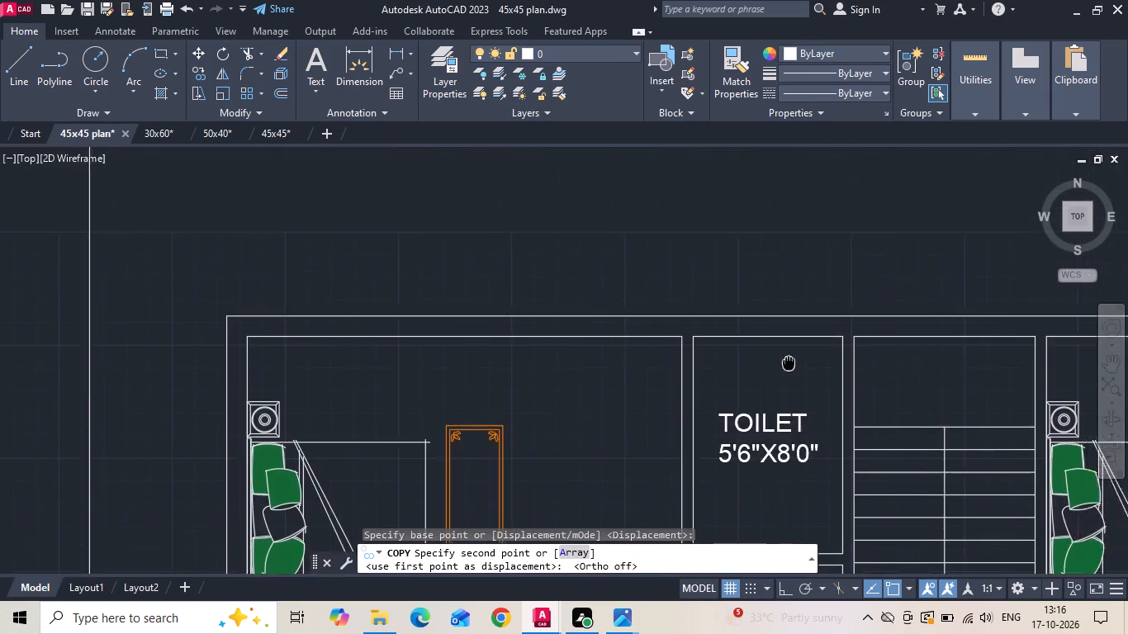
pyautogui.moveTo(780, 393); pyautogui.dragTo(756, 456, button='middle')
pyautogui.middleClick(741, 304)
pyautogui.scroll(2, 741, 305)
pyautogui.click(741, 305)
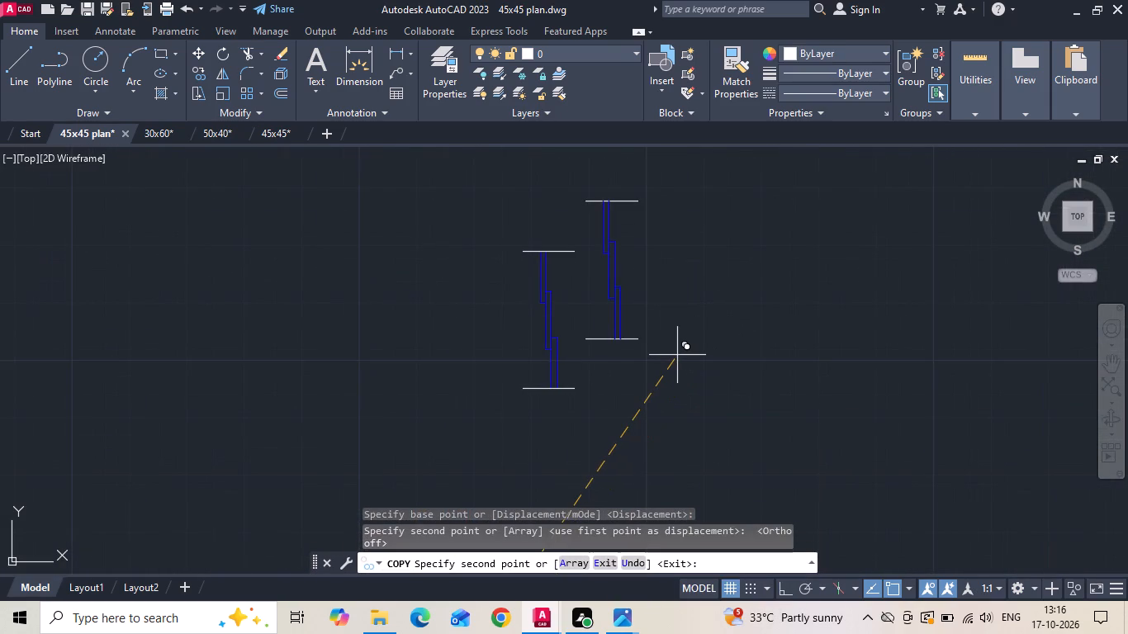
pyautogui.press('Escape')
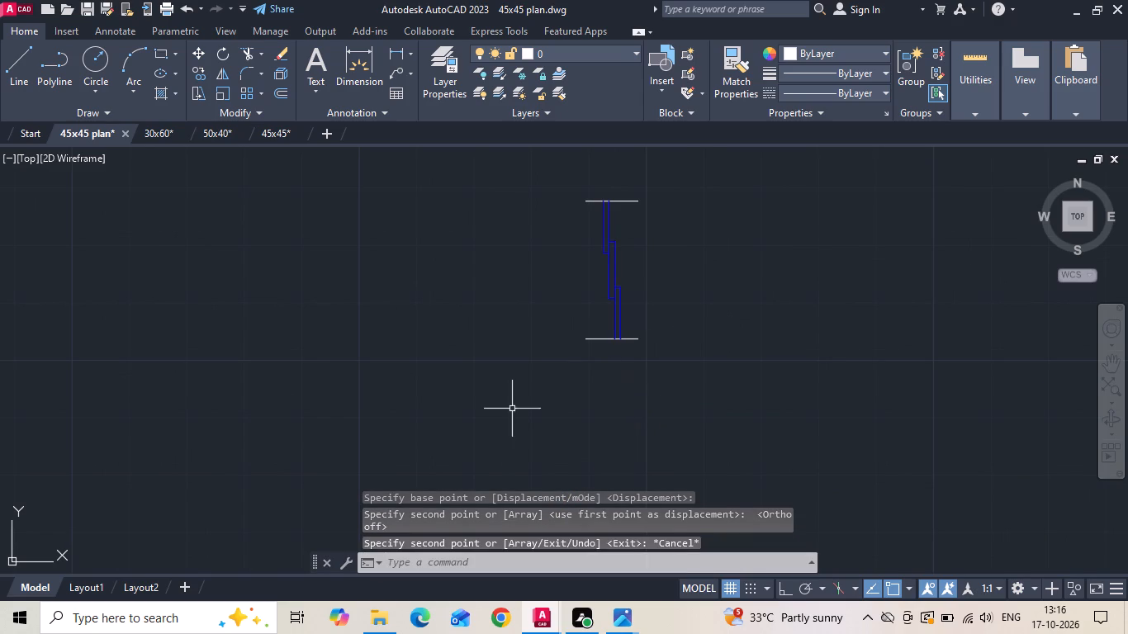
# Rotate the copied window and its end lines by 270° so the window lies horizontally.
pyautogui.moveTo(509, 409); pyautogui.dragTo(522, 377)
pyautogui.click(686, 178)
pyautogui.moveTo(687, 177); pyautogui.dragTo(685, 187, button='right')
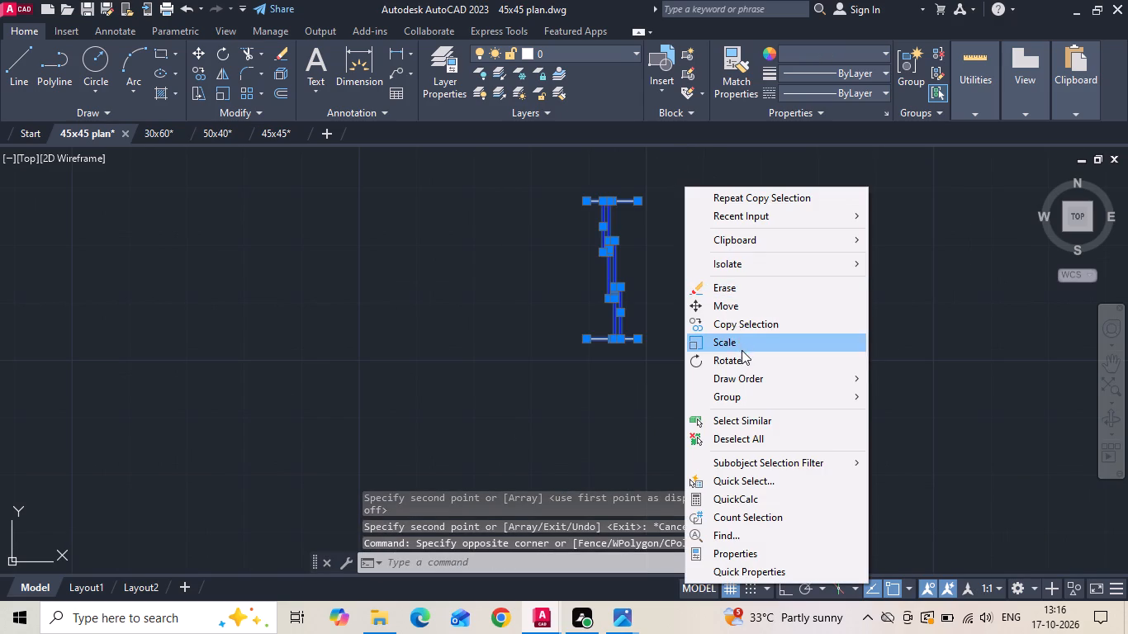
pyautogui.click(742, 355)
pyautogui.click(699, 290)
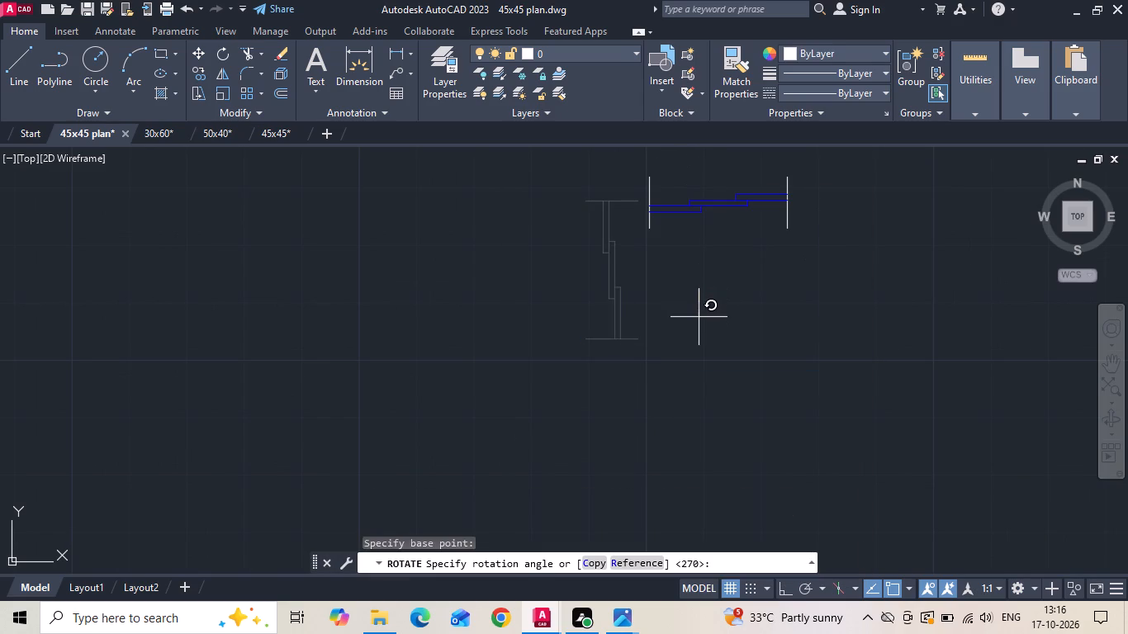
pyautogui.press('F8')
pyautogui.click(699, 318)
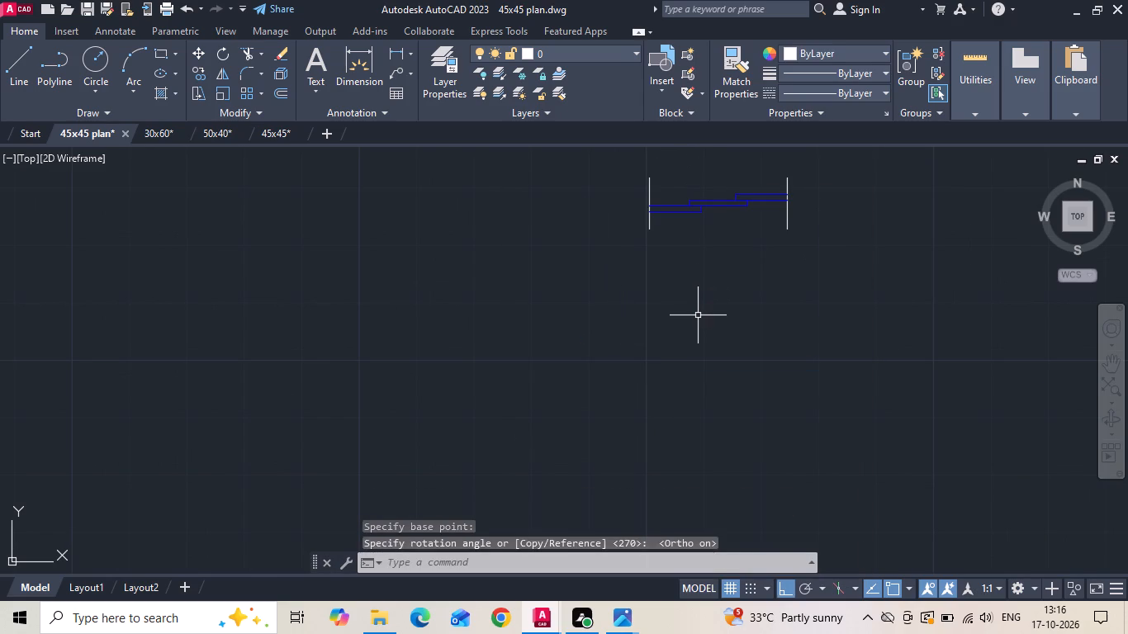
# Draw a vertical guide line from the midpoint of the first-floor 5'6"X8'0" toilet's upper inner wall face up past the outer wall.
pyautogui.scroll(-2, 693, 310)
pyautogui.write('l')
pyautogui.press('space')
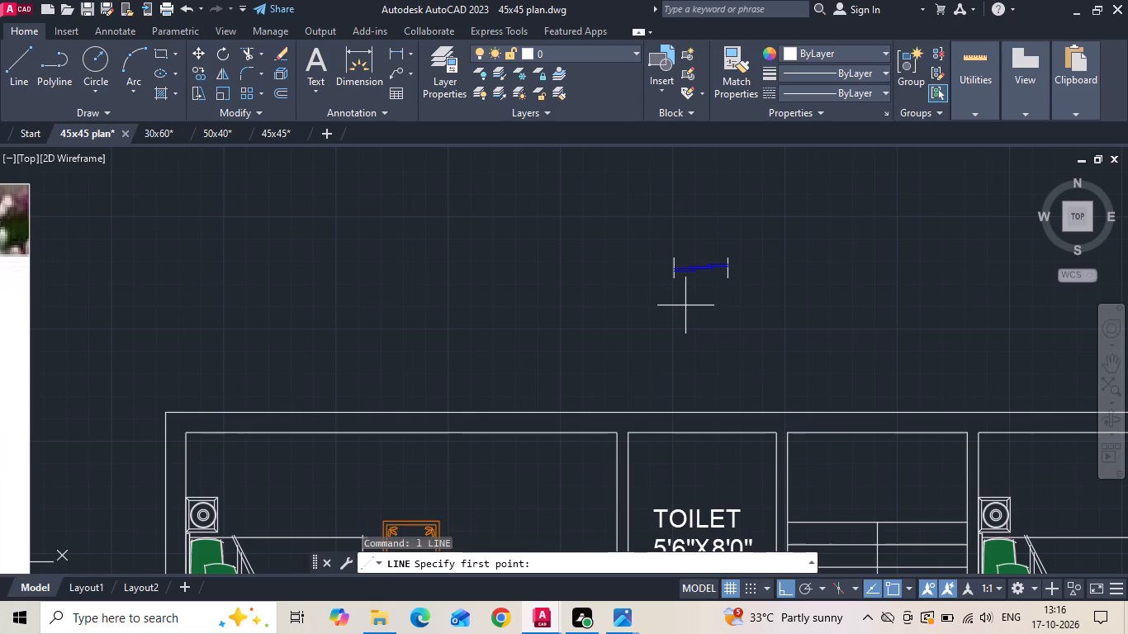
pyautogui.moveTo(699, 436); pyautogui.dragTo(699, 426)
pyautogui.click(713, 362)
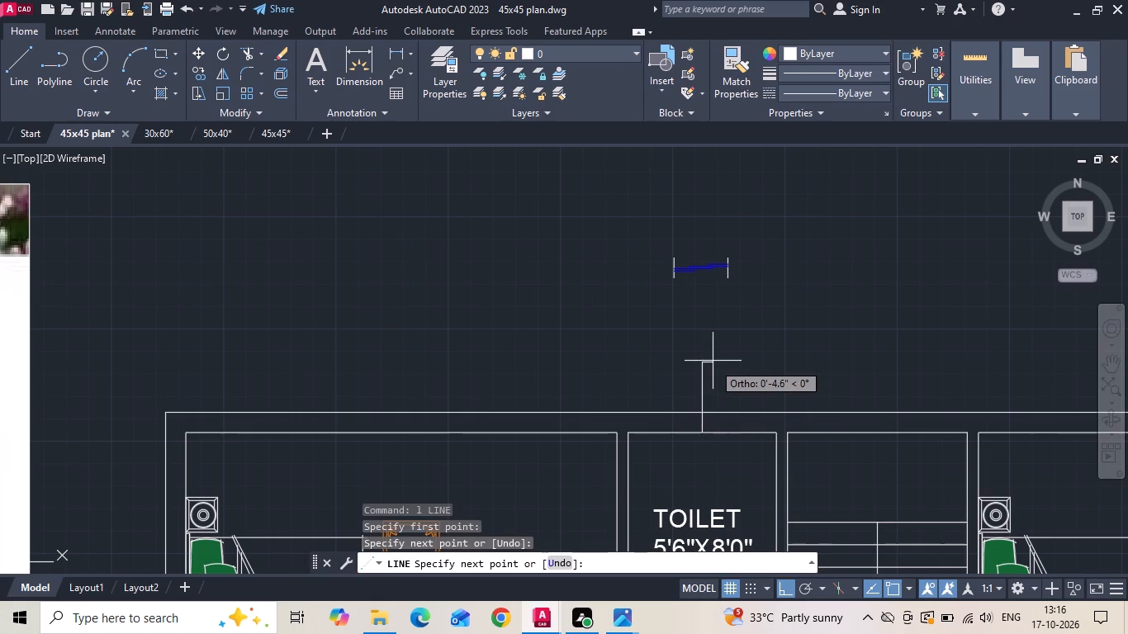
pyautogui.press('Escape')
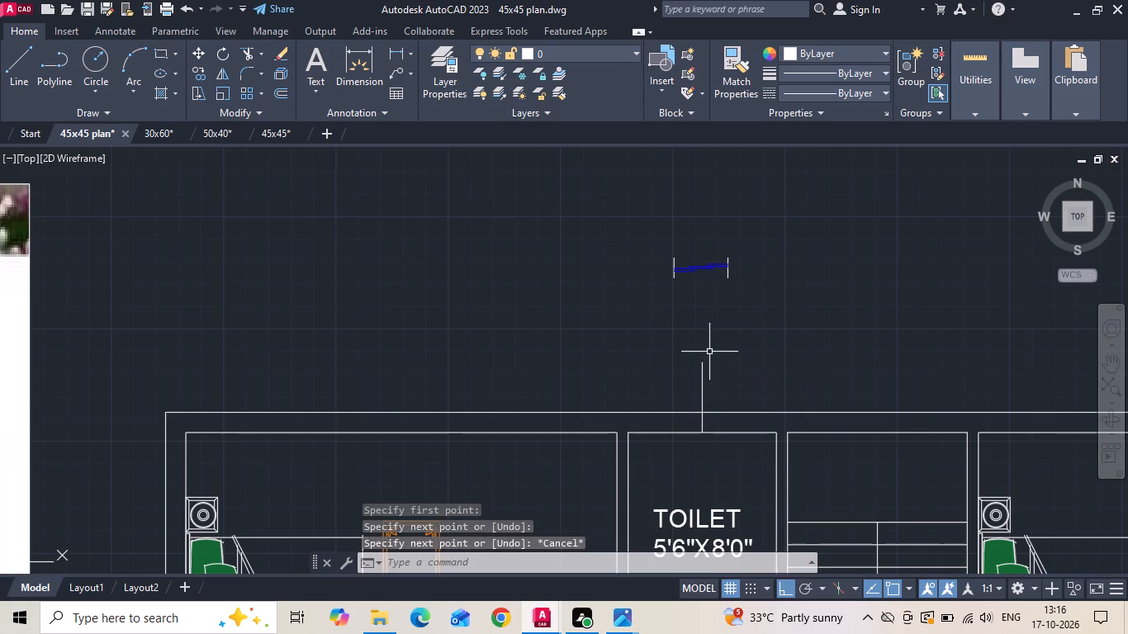
# Move the horizontal window into the toilet's upper outer wall so its right end line meets the guide line.
pyautogui.scroll(1, 700, 356)
pyautogui.moveTo(677, 348); pyautogui.dragTo(551, 320, button='middle')
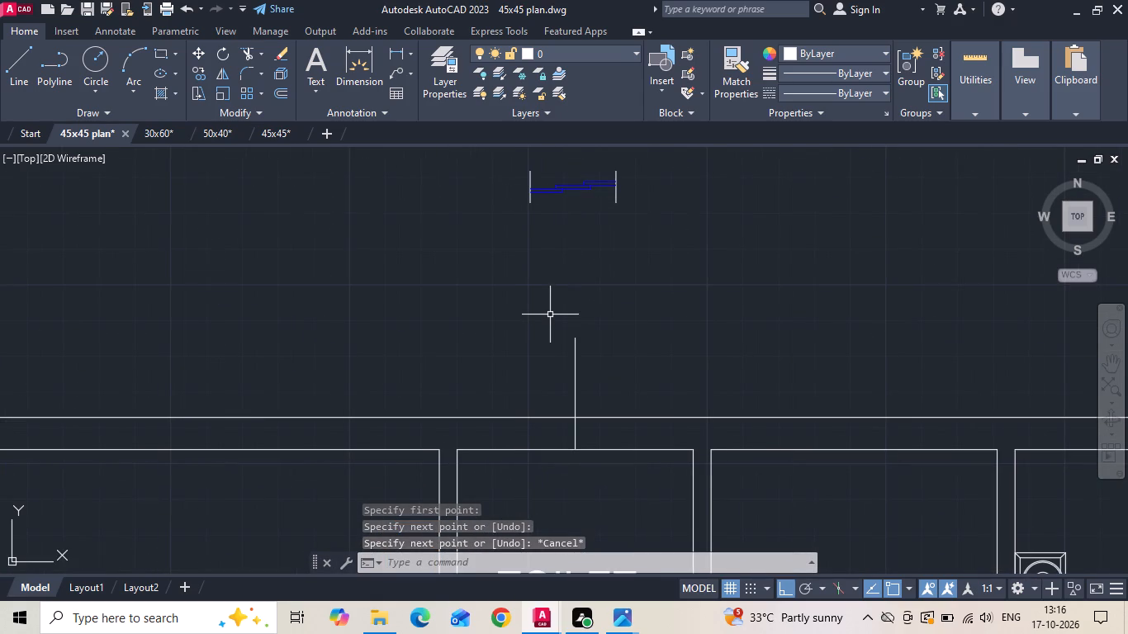
pyautogui.moveTo(492, 230); pyautogui.dragTo(523, 210)
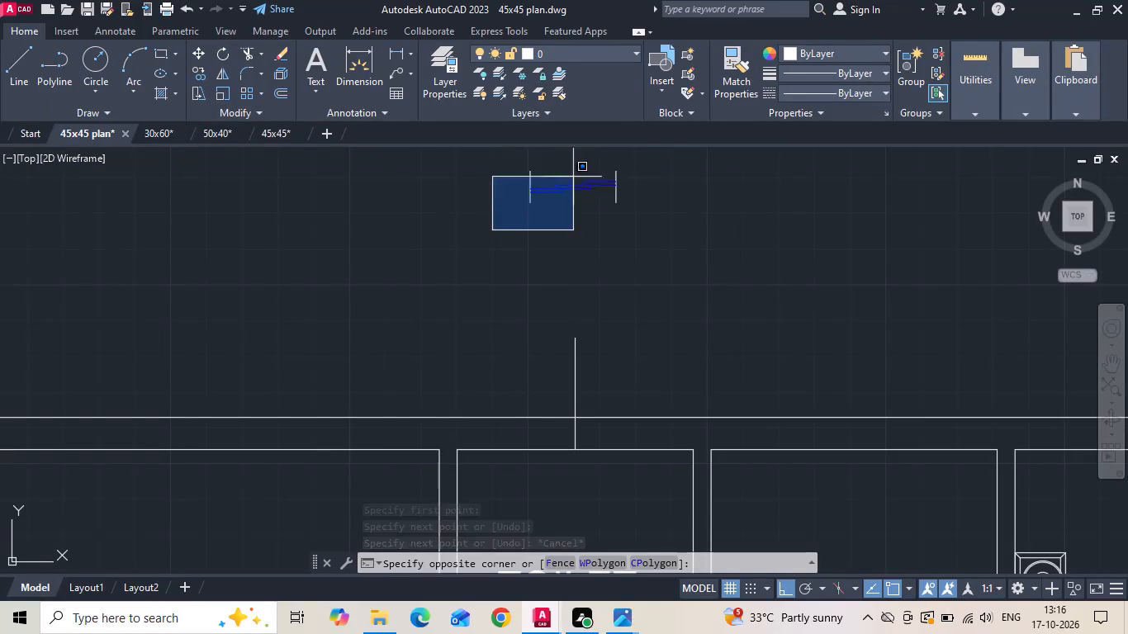
pyautogui.click(671, 143)
pyautogui.click(660, 156)
pyautogui.rightClick(657, 157)
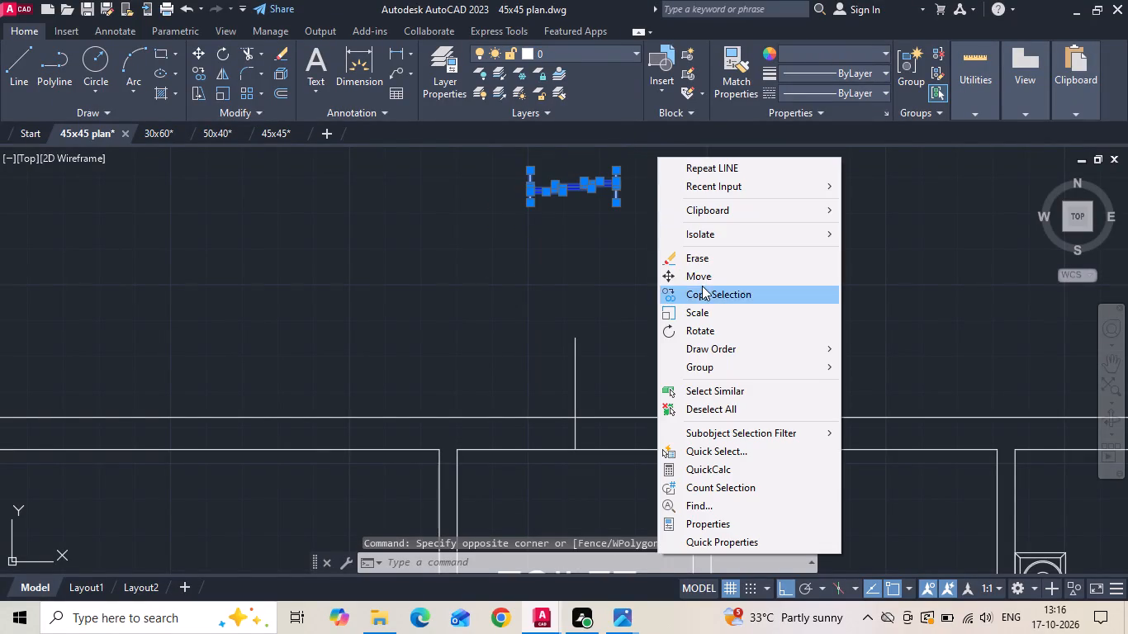
pyautogui.click(703, 281)
pyautogui.click(617, 170)
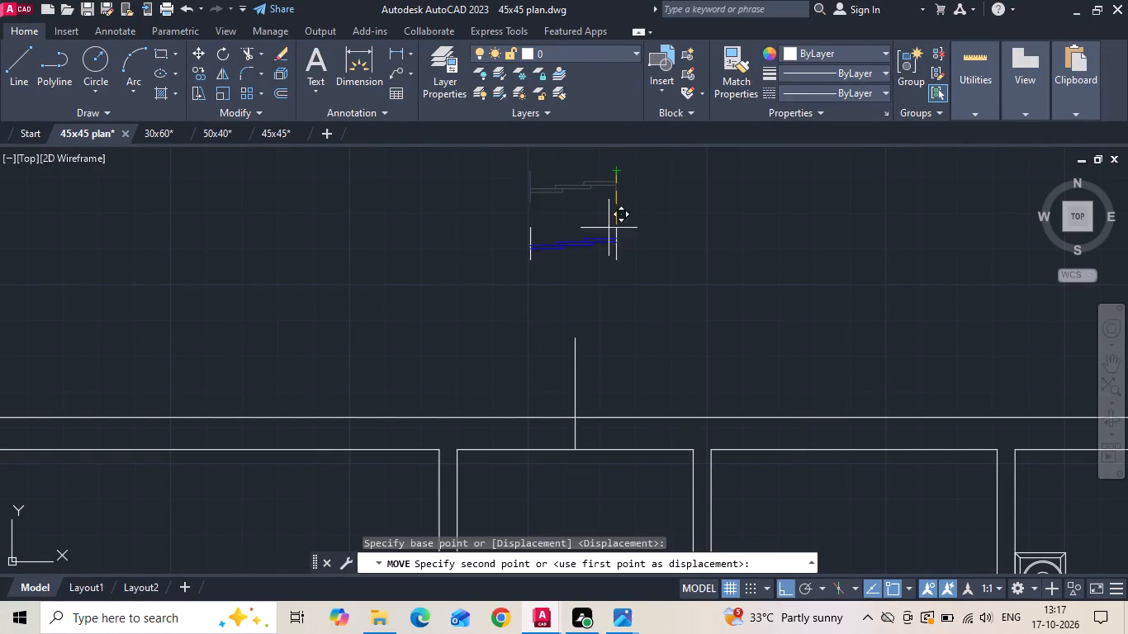
pyautogui.scroll(2, 590, 445)
pyautogui.click(551, 369)
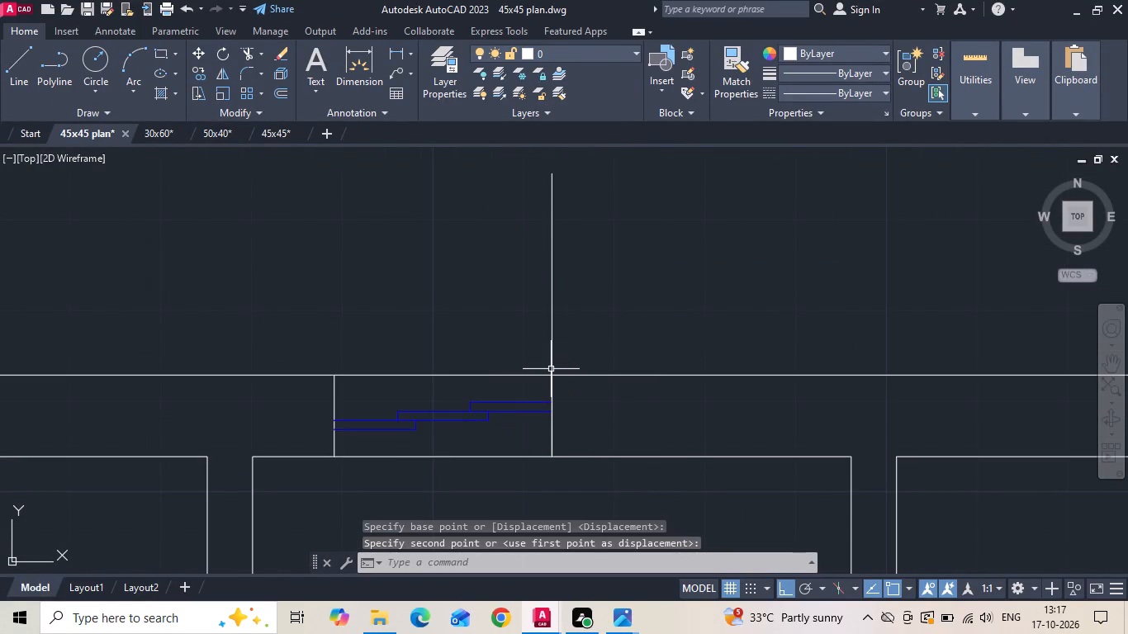
pyautogui.press('Escape')
# Move the window with its end lines 12" right along the wall to centre it on the guide line.
pyautogui.moveTo(541, 344); pyautogui.dragTo(541, 279, button='middle')
pyautogui.moveTo(306, 264); pyautogui.dragTo(320, 280)
pyautogui.click(585, 474)
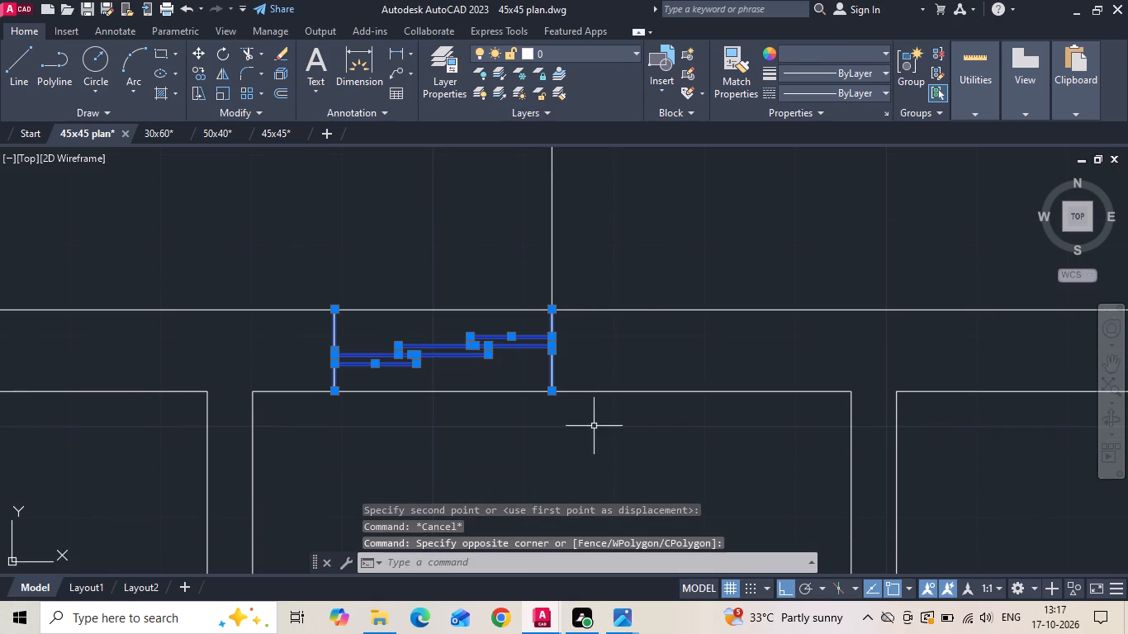
pyautogui.rightClick(648, 272)
pyautogui.click(696, 325)
pyautogui.moveTo(719, 248); pyautogui.dragTo(768, 251)
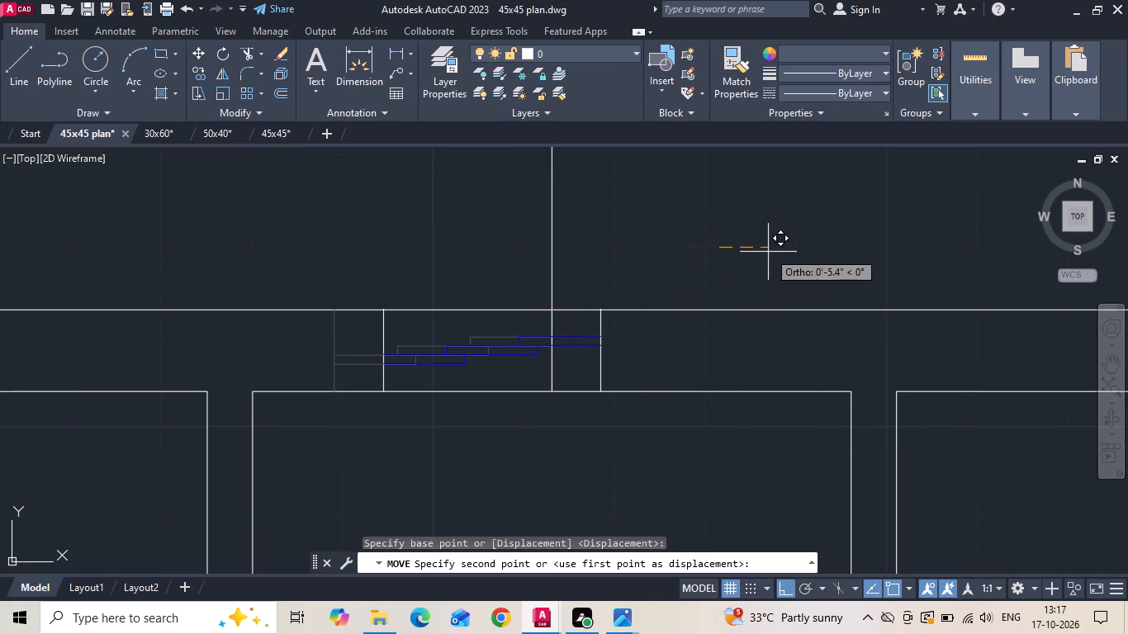
pyautogui.write('12')
pyautogui.press('Return')
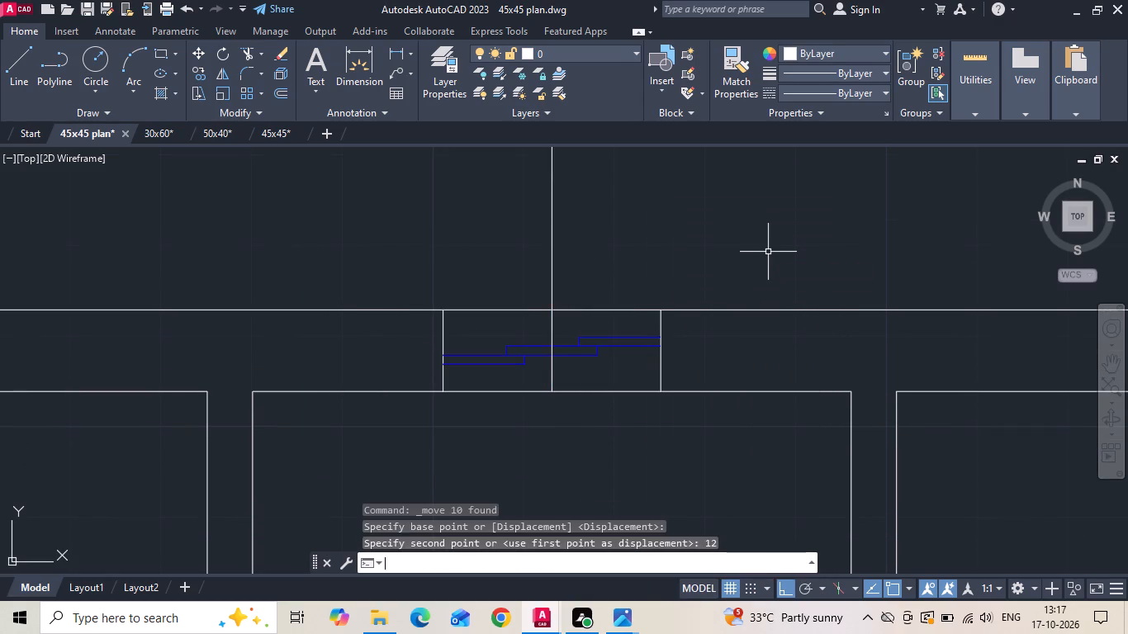
# Delete the vertical guide line above the 5'6"X8'0" toilet and save the drawing.
pyautogui.scroll(-1, 768, 252)
pyautogui.moveTo(731, 264); pyautogui.dragTo(636, 238)
pyautogui.click(582, 223)
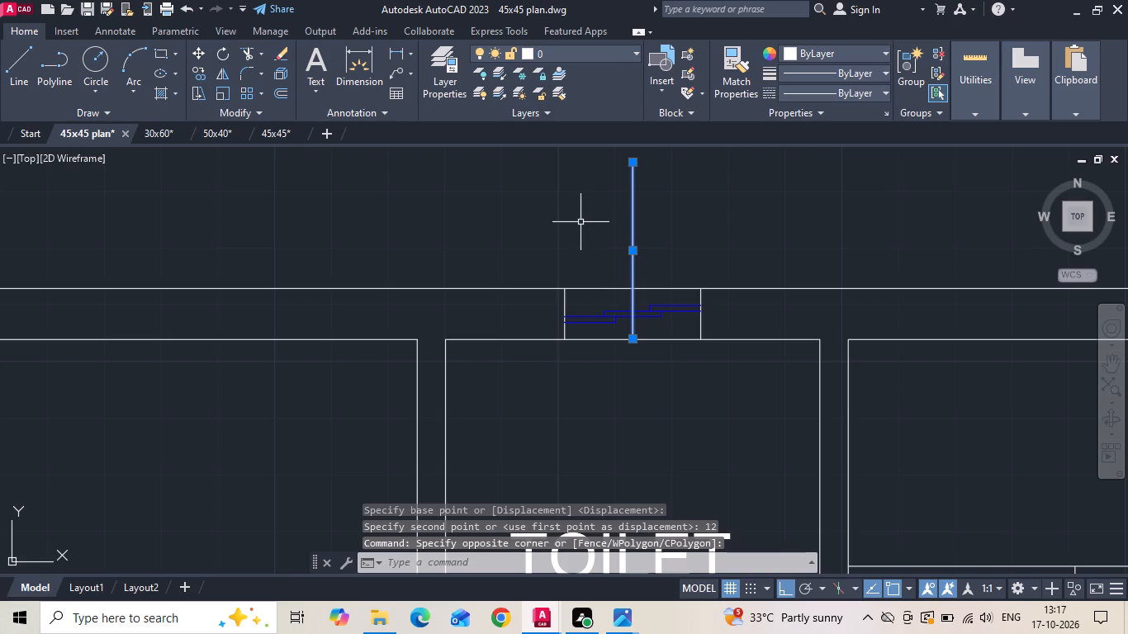
pyautogui.press('Delete')
pyautogui.hotkey('ctrl', 's')
pyautogui.hotkey('ctrl', 's')
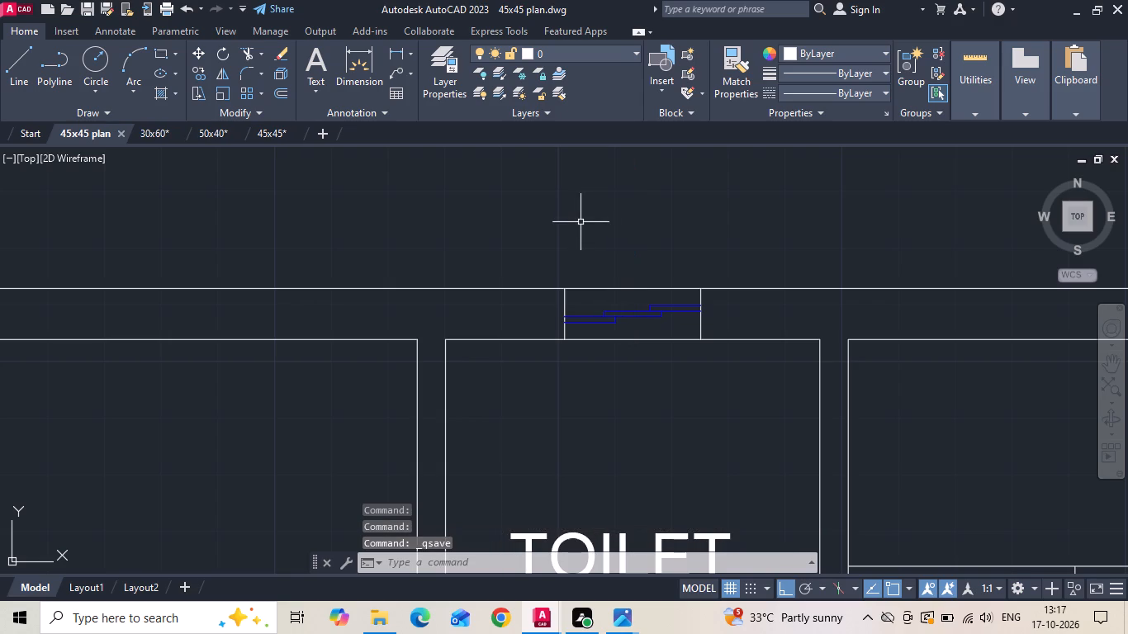
# Copy the window from the first-floor 5'6"X8'0" toilet's upper outer wall to the same place in the ground-floor toilet, using the toilet's inner wall corner as reference.
pyautogui.scroll(-5, 573, 244)
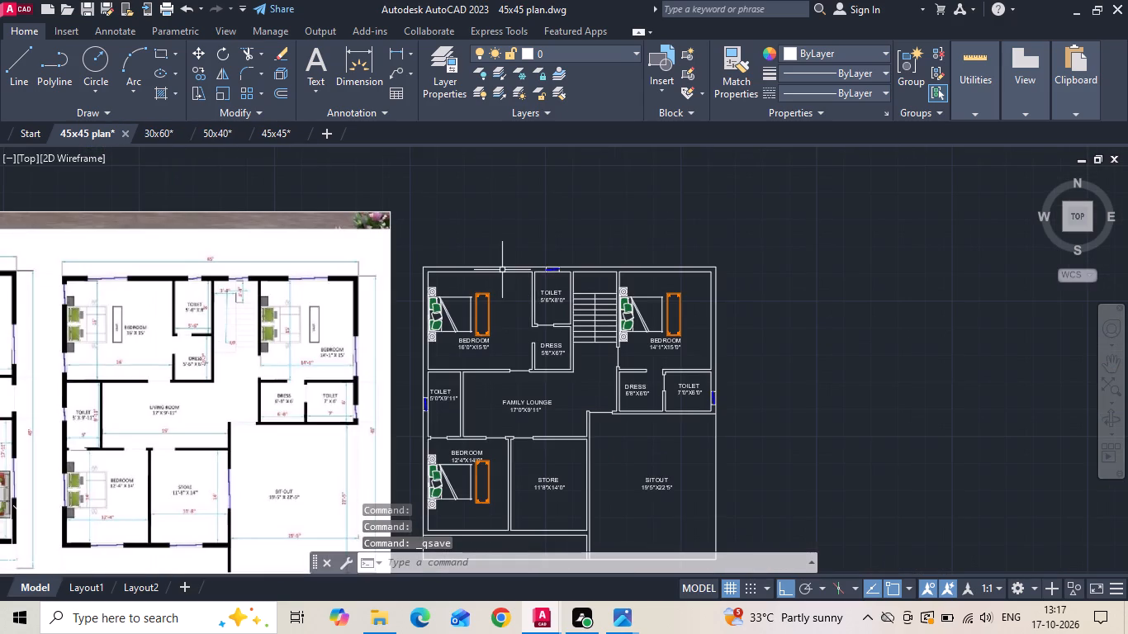
pyautogui.moveTo(508, 270); pyautogui.dragTo(910, 263, button='middle')
pyautogui.scroll(-1, 912, 263)
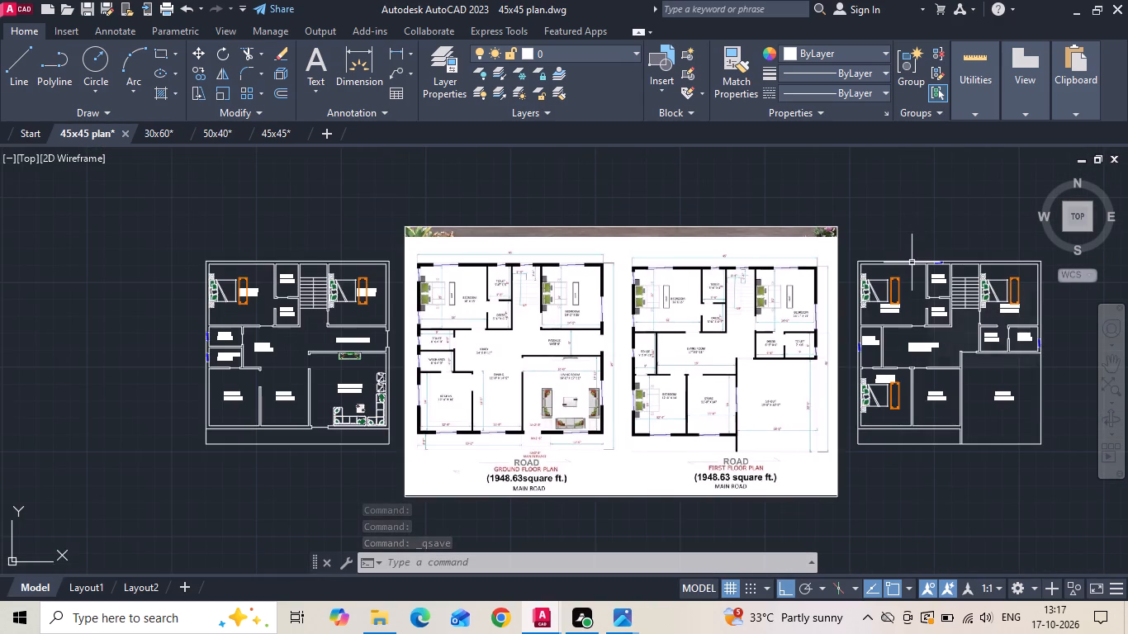
pyautogui.scroll(4, 985, 287)
pyautogui.scroll(2, 625, 170)
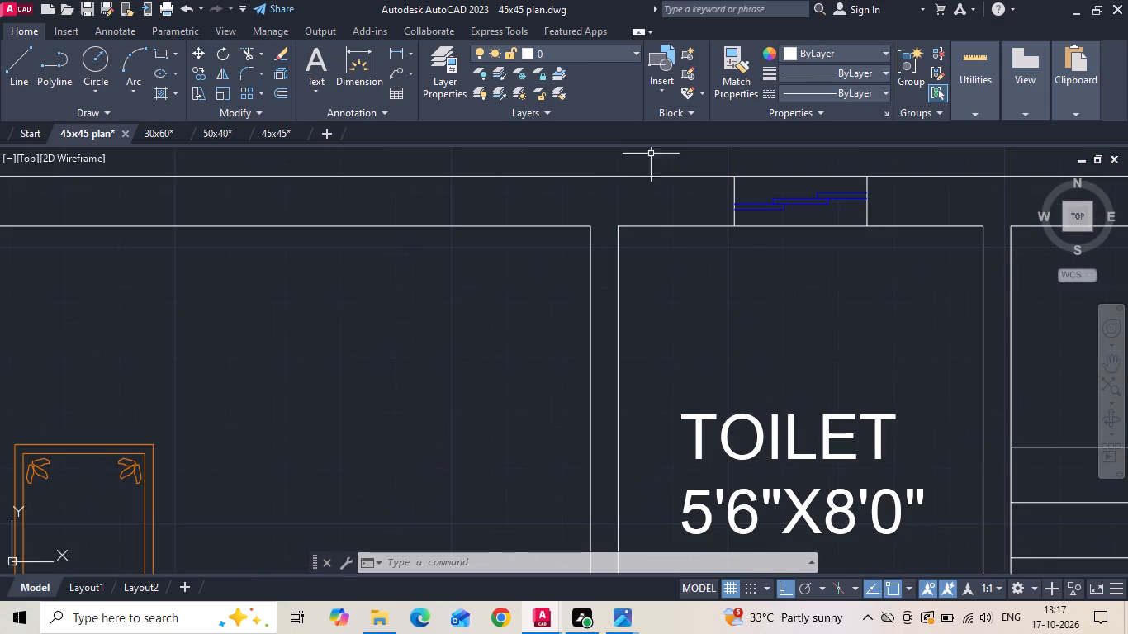
pyautogui.moveTo(689, 144); pyautogui.dragTo(846, 277)
pyautogui.moveTo(886, 277); pyautogui.dragTo(809, 420, button='middle')
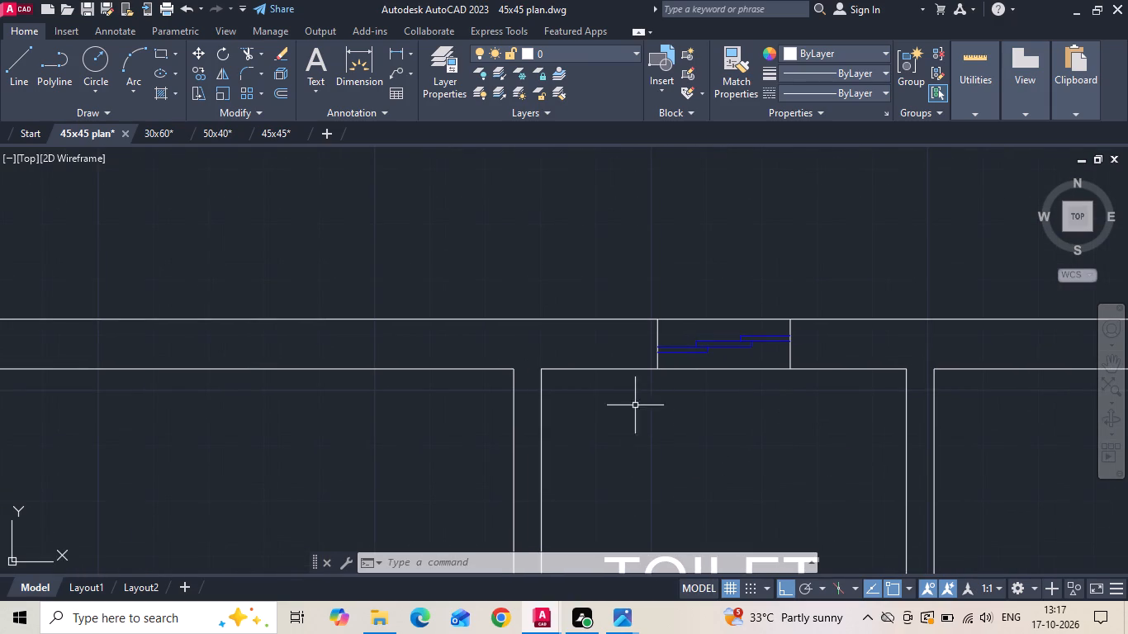
pyautogui.moveTo(615, 402); pyautogui.dragTo(623, 388)
pyautogui.click(818, 243)
pyautogui.rightClick(818, 243)
pyautogui.click(865, 343)
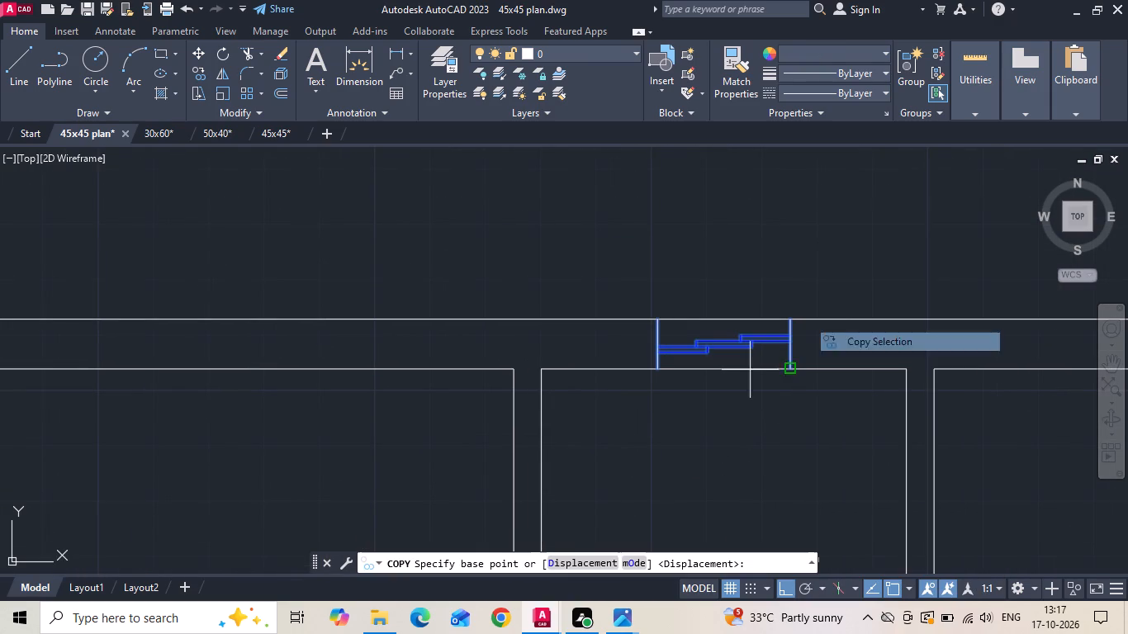
pyautogui.click(537, 368)
pyautogui.scroll(-5, 782, 352)
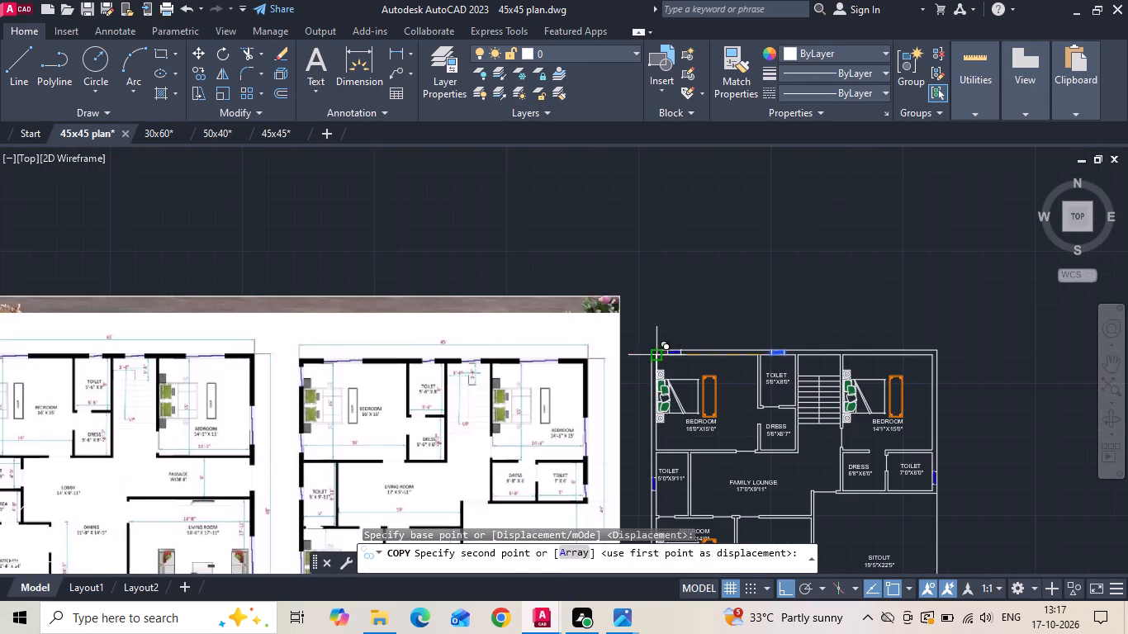
pyautogui.moveTo(314, 359); pyautogui.dragTo(893, 314, button='middle')
pyautogui.scroll(2, 351, 334)
pyautogui.scroll(2, 268, 269)
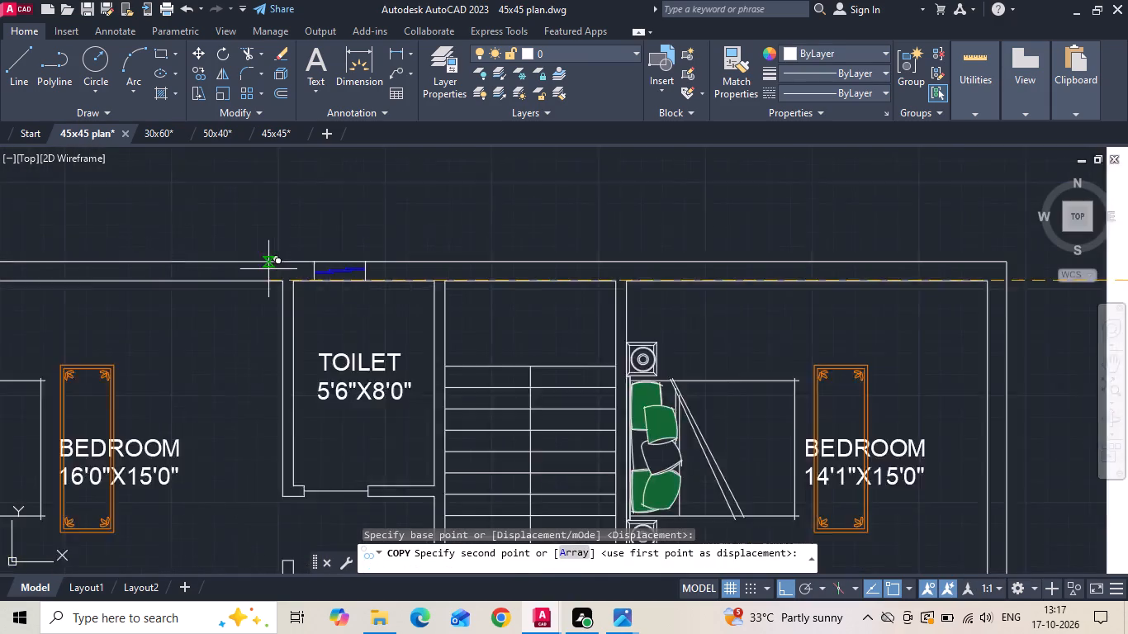
pyautogui.click(306, 290)
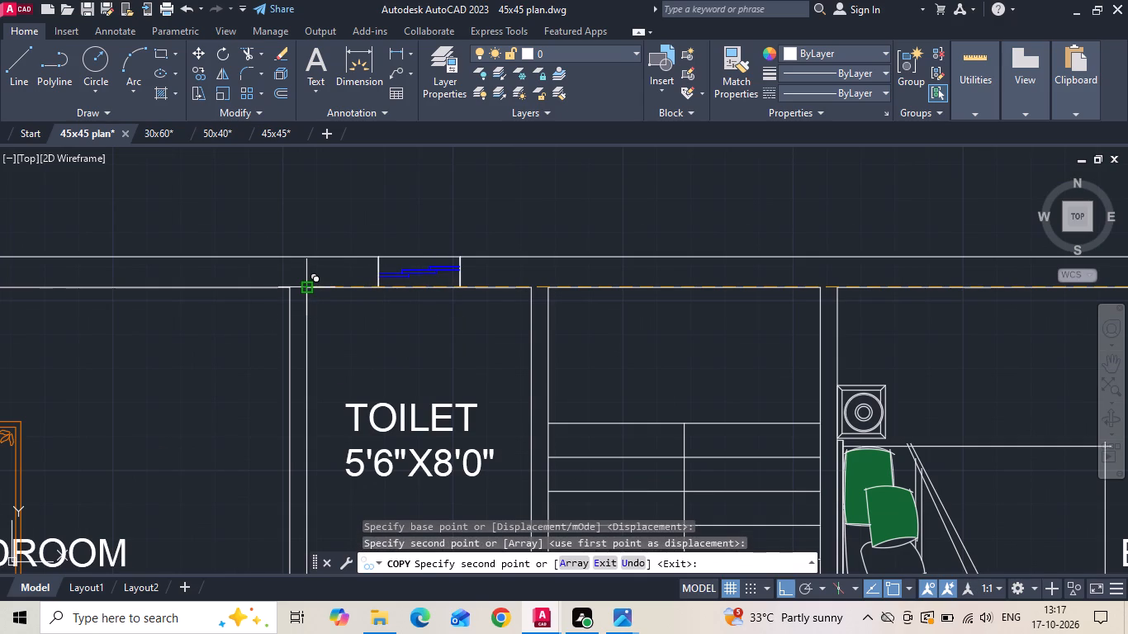
pyautogui.press('Escape')
# In the 45x45 drawing, copy the 14'-0"X12'-0" master bedroom's outer-wall window and the puja room's lower-wall window to the clipboard.
pyautogui.scroll(-3, 302, 280)
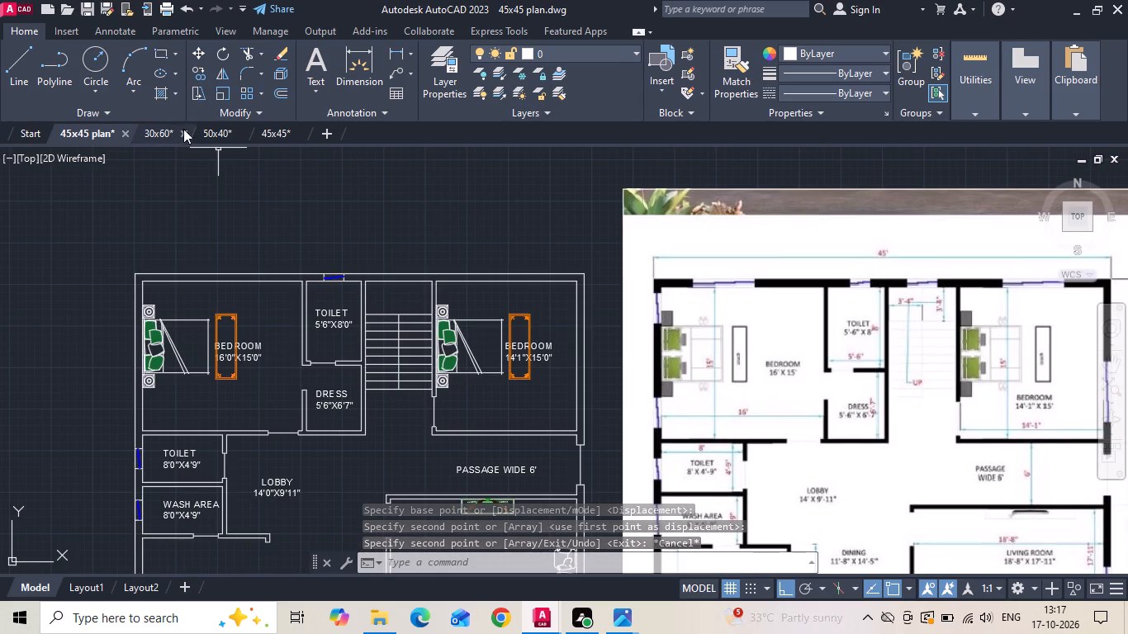
pyautogui.click(271, 135)
pyautogui.scroll(-3, 324, 251)
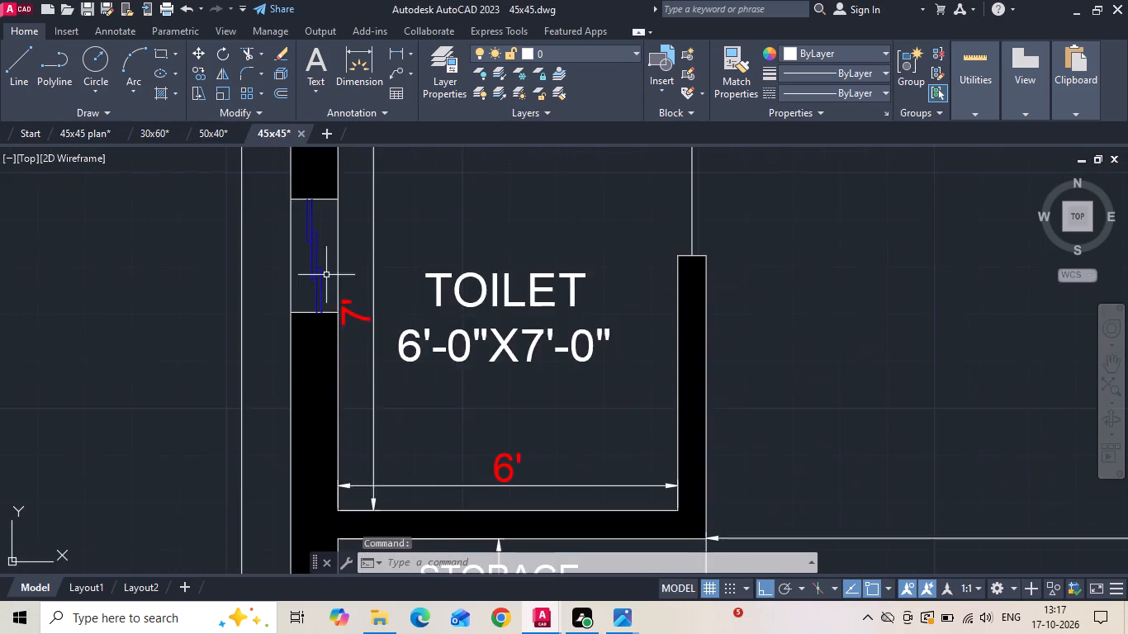
pyautogui.scroll(-3, 326, 275)
pyautogui.scroll(3, 319, 162)
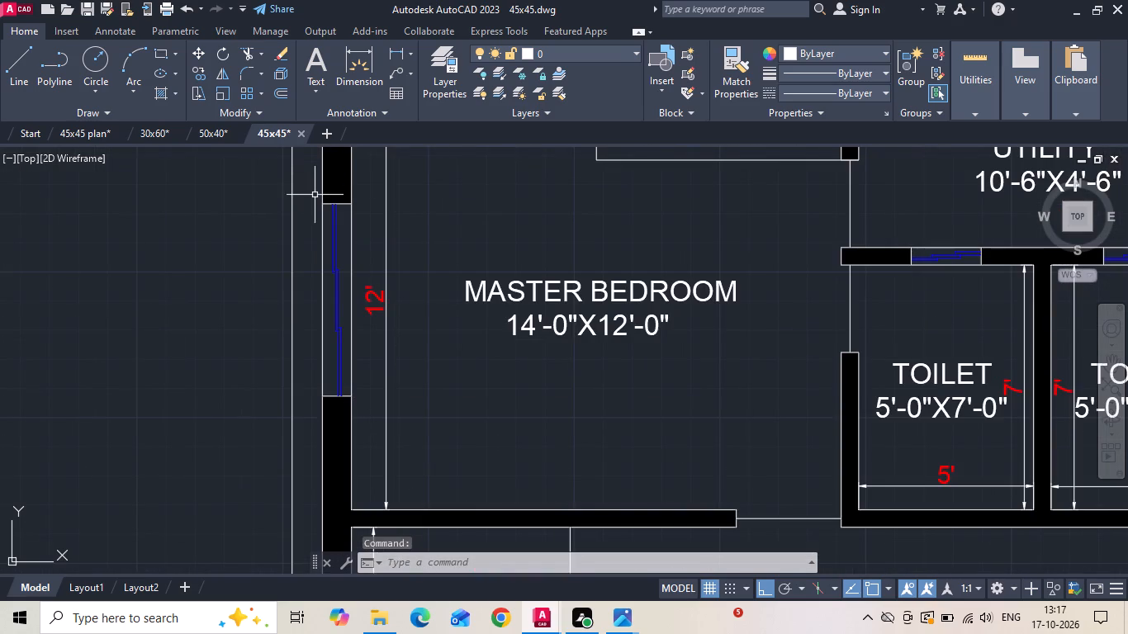
pyautogui.moveTo(307, 196); pyautogui.dragTo(314, 219)
pyautogui.click(386, 419)
pyautogui.scroll(-2, 373, 386)
pyautogui.scroll(-1, 388, 277)
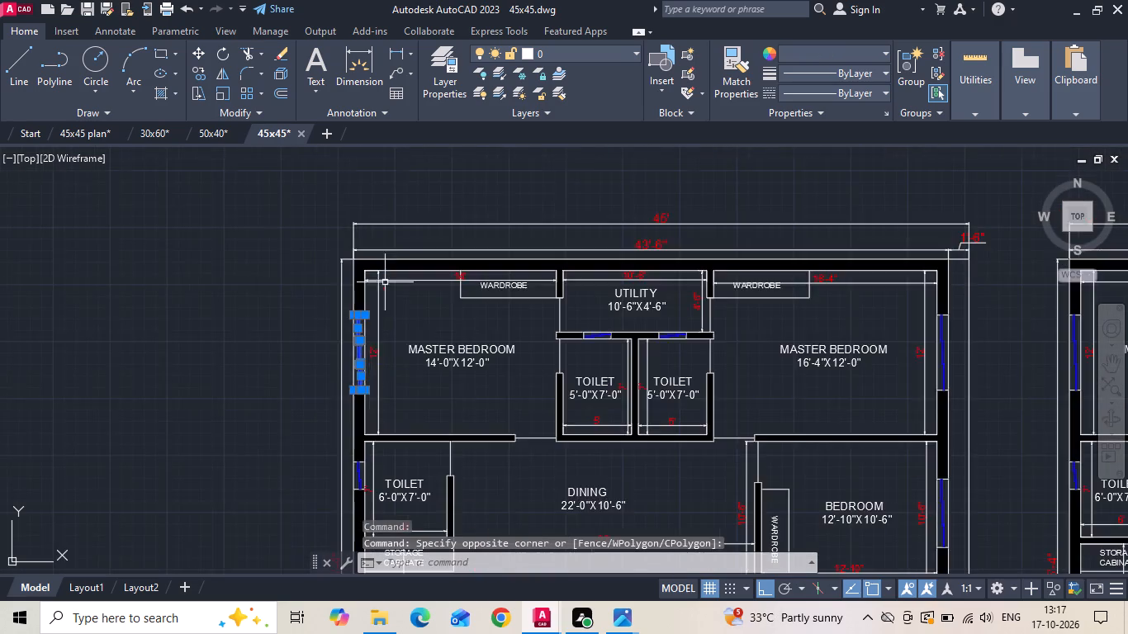
pyautogui.scroll(-1, 389, 275)
pyautogui.scroll(2, 396, 503)
pyautogui.scroll(3, 430, 408)
pyautogui.scroll(1, 415, 474)
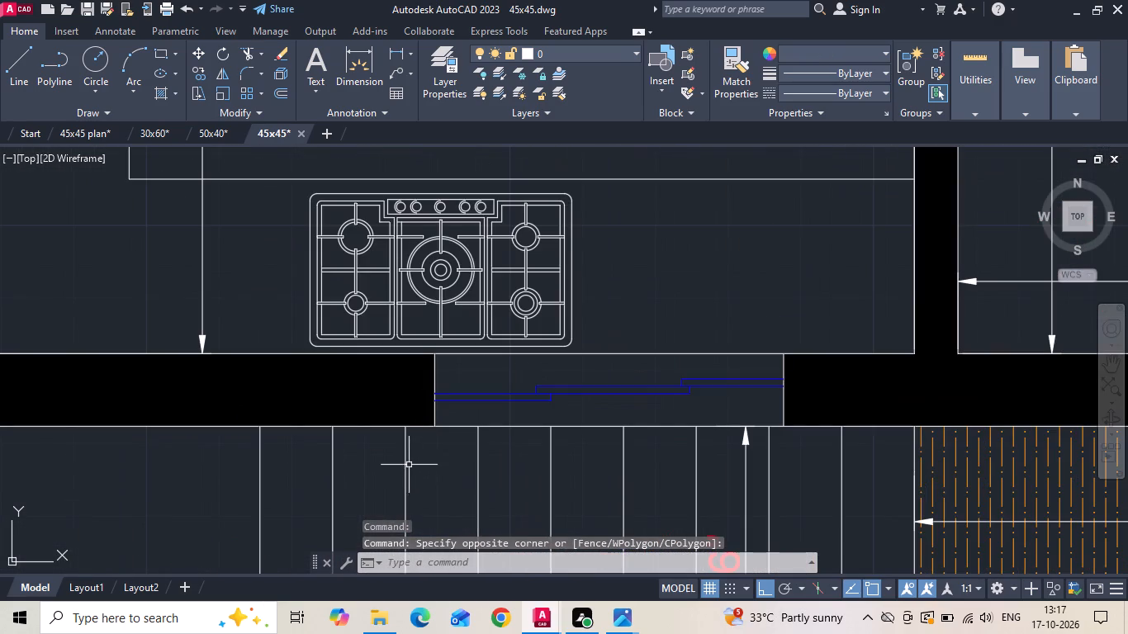
pyautogui.scroll(-3, 426, 446)
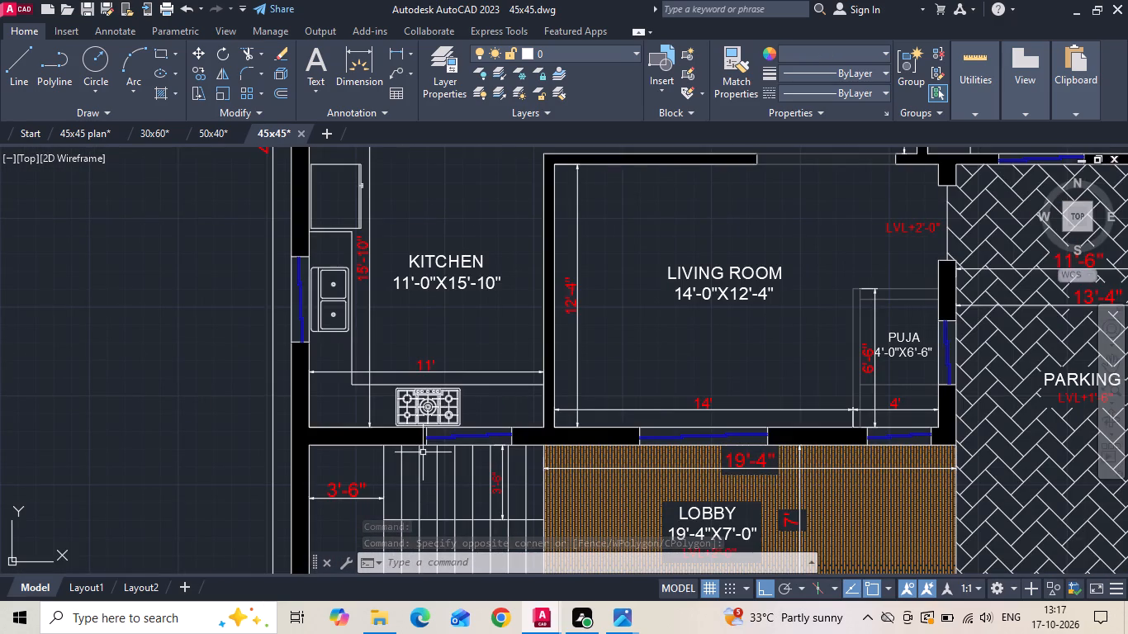
pyautogui.scroll(2, 1017, 442)
pyautogui.scroll(3, 680, 452)
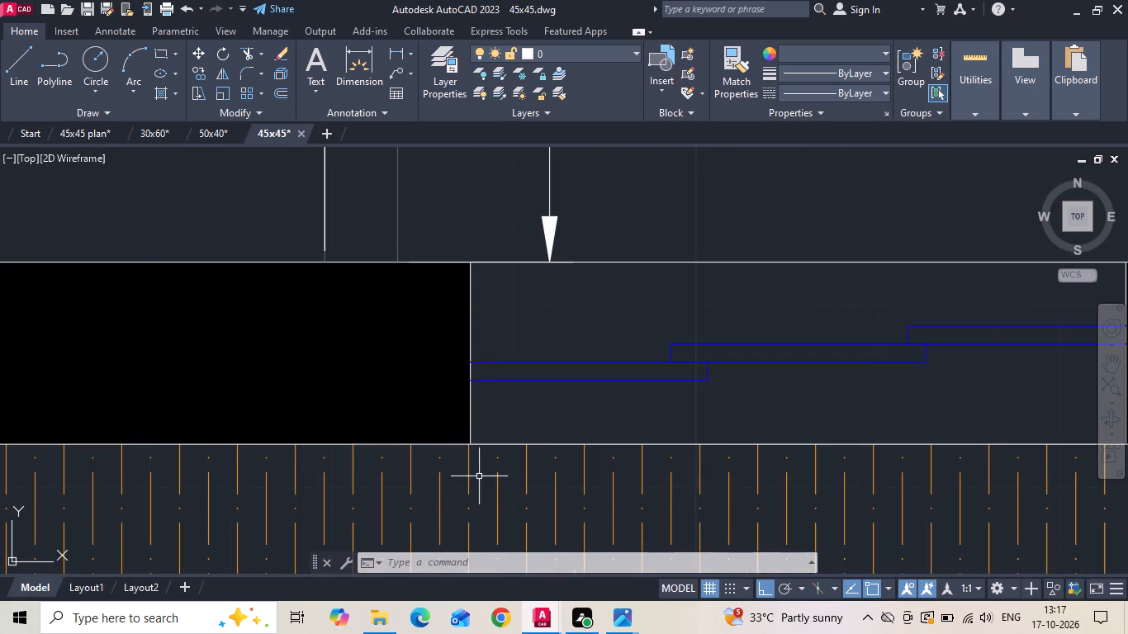
pyautogui.click(449, 456)
pyautogui.scroll(-2, 449, 454)
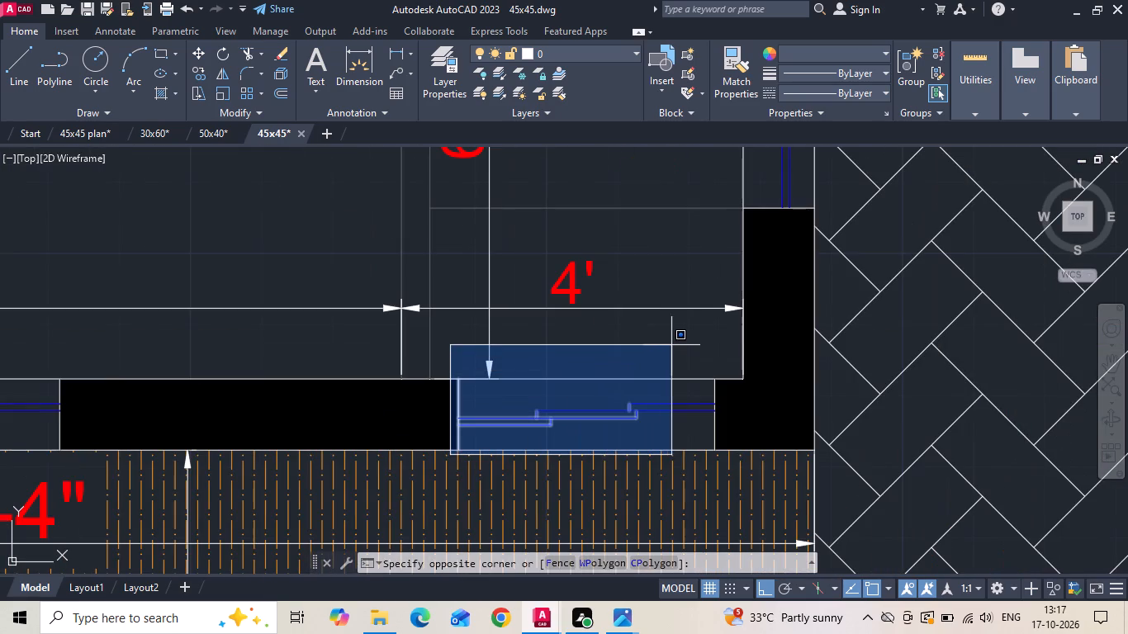
pyautogui.click(724, 343)
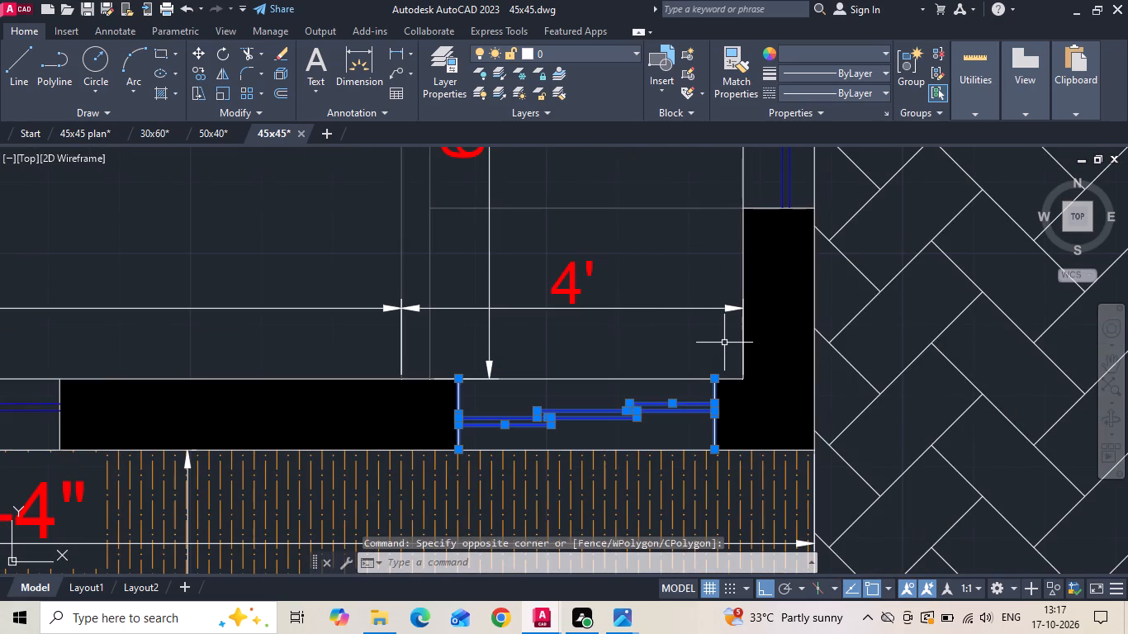
pyautogui.hotkey('ctrl', 'c')
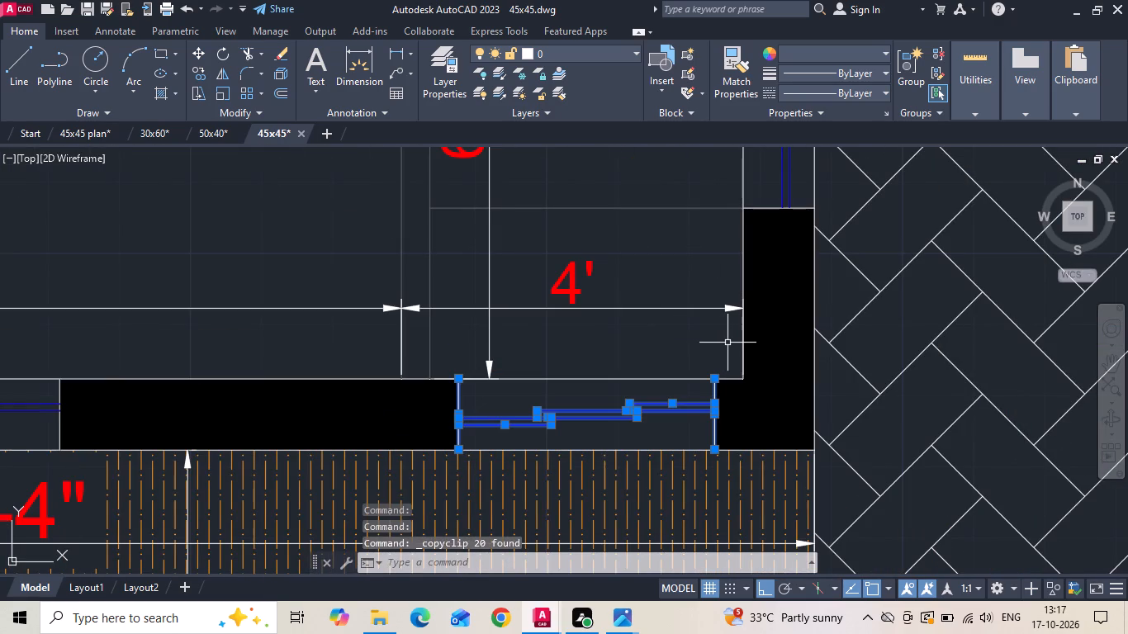
# Paste the two copied windows into the 45x45 plan drawing, in the empty space beside the ground floor plan.
pyautogui.click(92, 136)
pyautogui.scroll(-2, 498, 258)
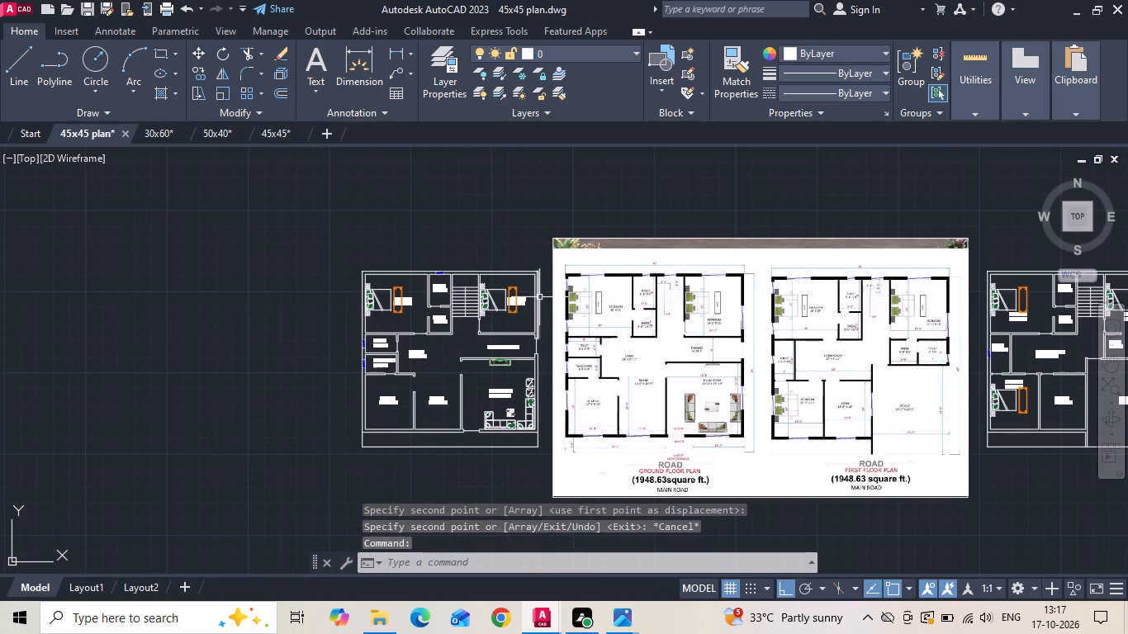
pyautogui.hotkey('ctrl', 'v')
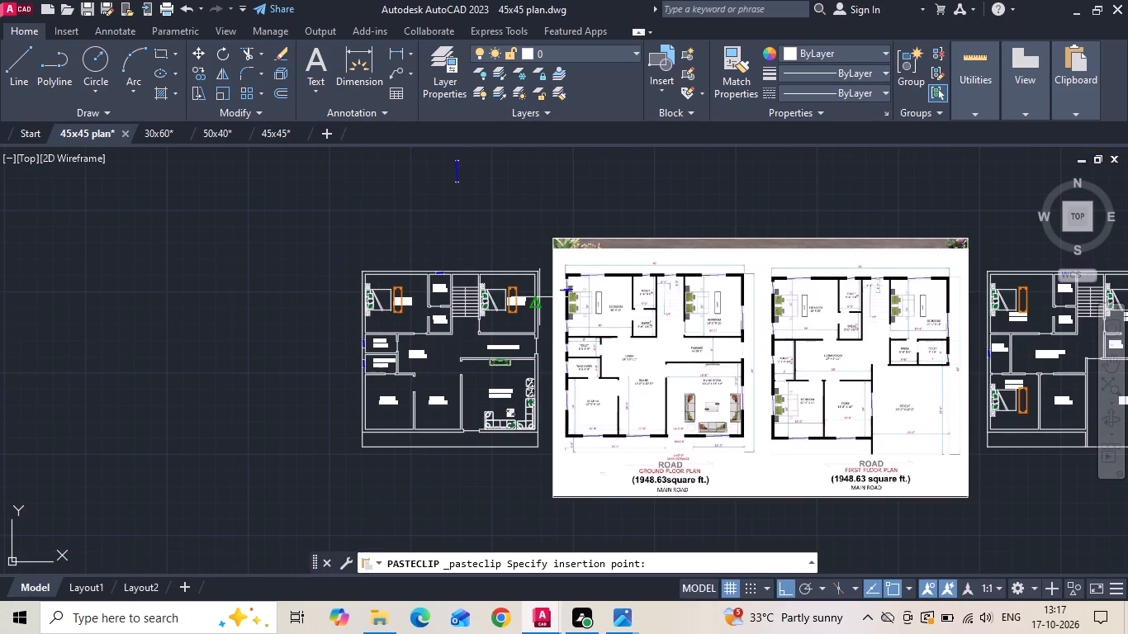
pyautogui.click(300, 369)
# Move the pasted horizontal window by its upper end-line corner onto the outer wall line above the ground-floor staircase.
pyautogui.scroll(3, 307, 351)
pyautogui.moveTo(307, 348); pyautogui.dragTo(336, 408)
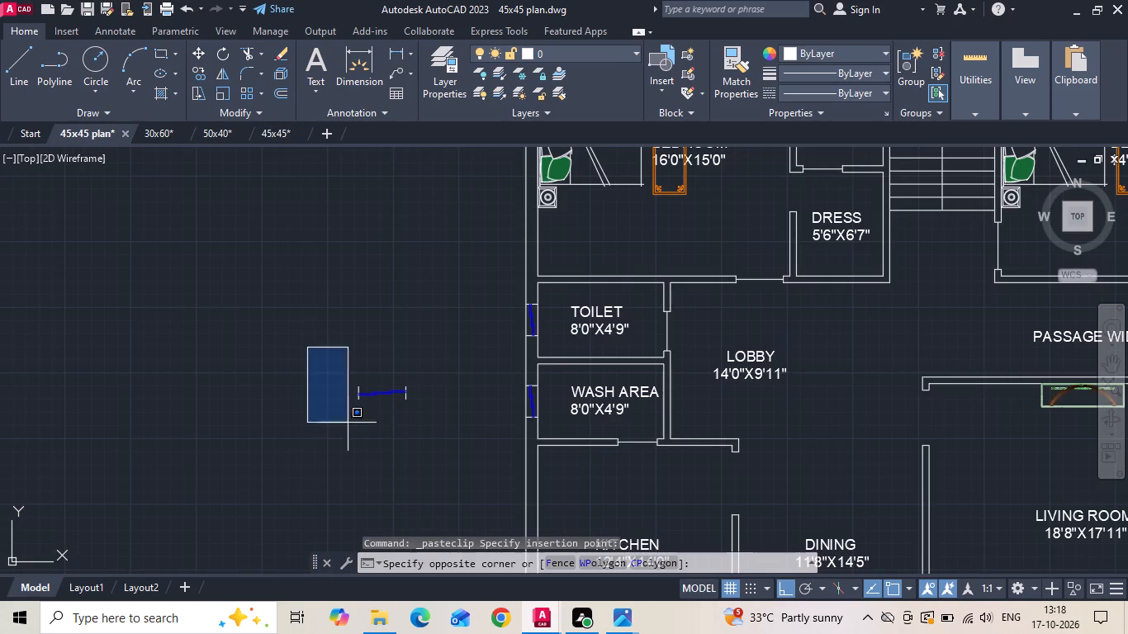
pyautogui.click(460, 453)
pyautogui.rightClick(457, 451)
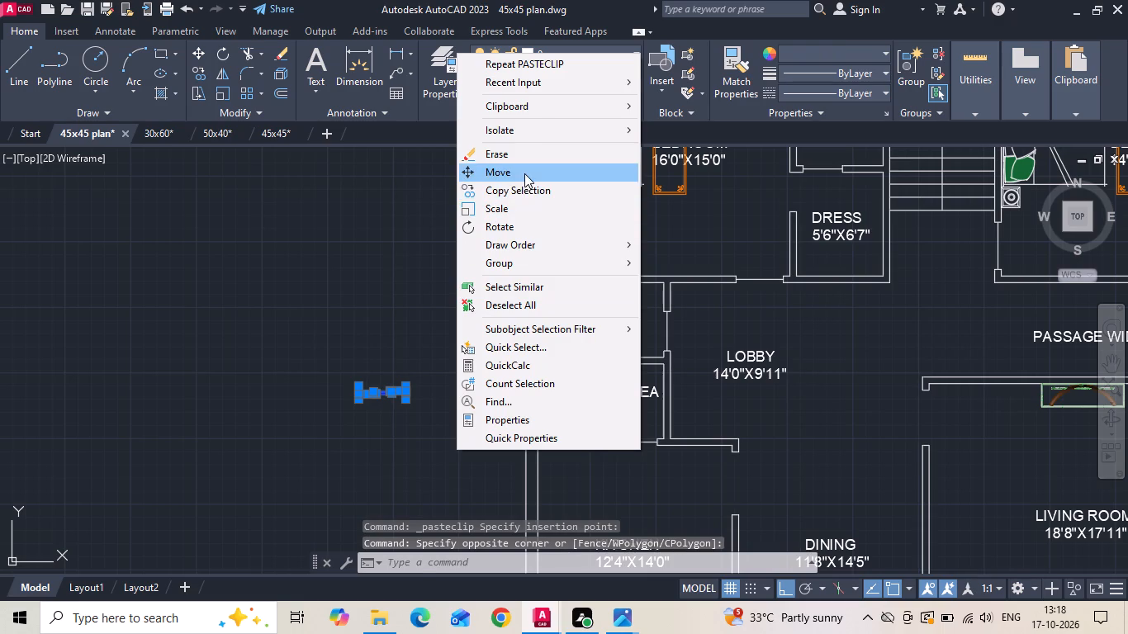
pyautogui.click(524, 173)
pyautogui.scroll(1, 409, 331)
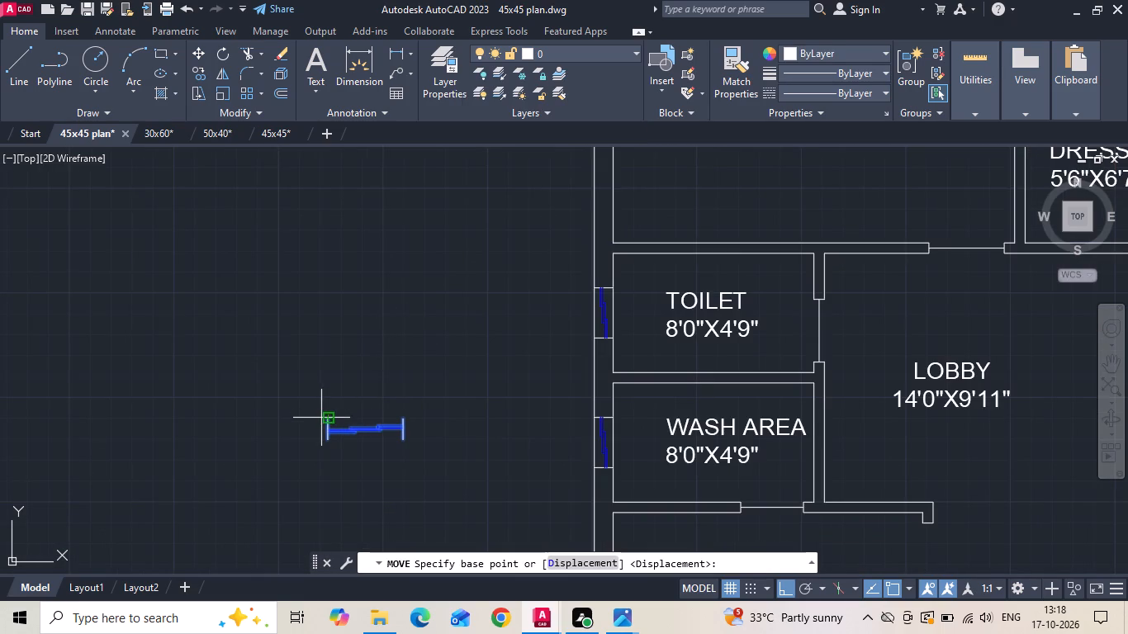
pyautogui.click(324, 419)
pyautogui.scroll(-2, 299, 428)
pyautogui.scroll(2, 677, 177)
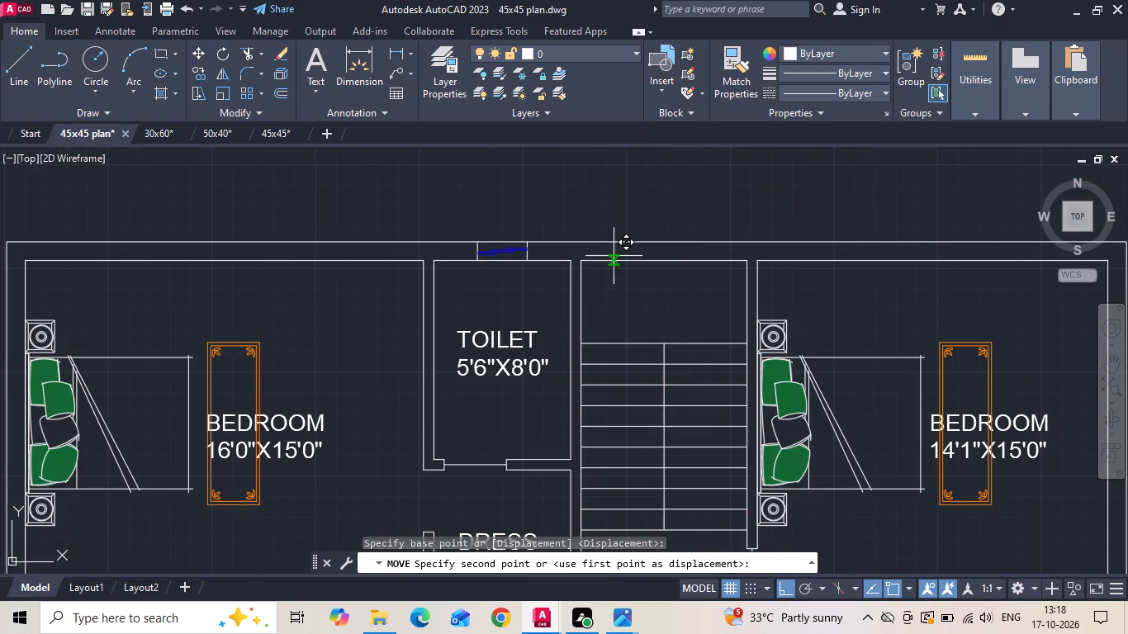
pyautogui.click(626, 243)
pyautogui.scroll(2, 653, 244)
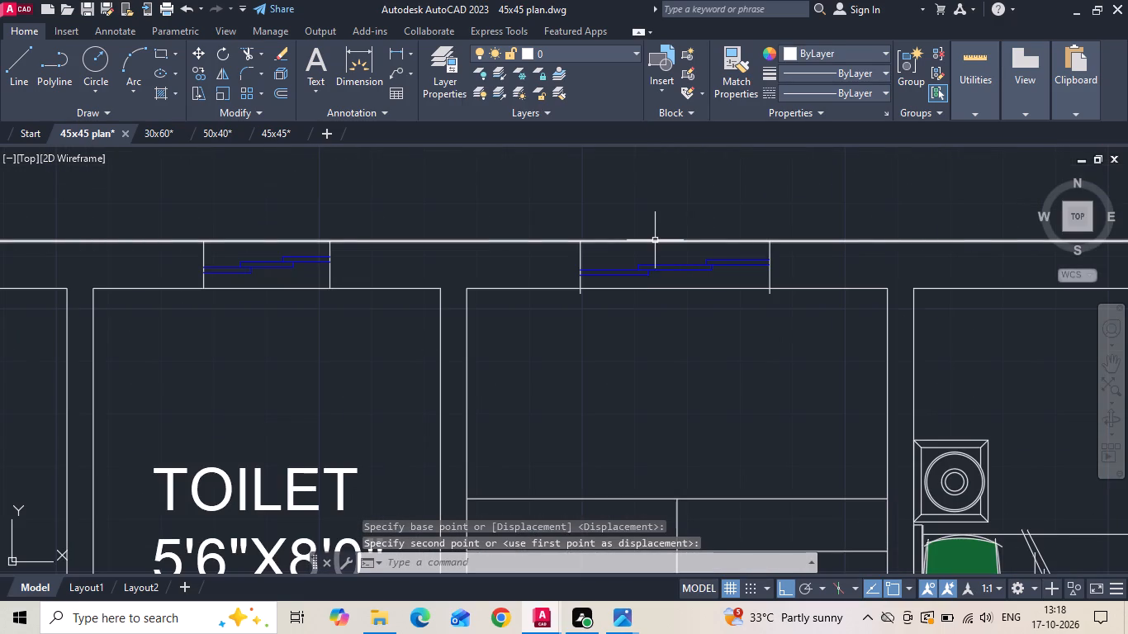
pyautogui.press('Escape')
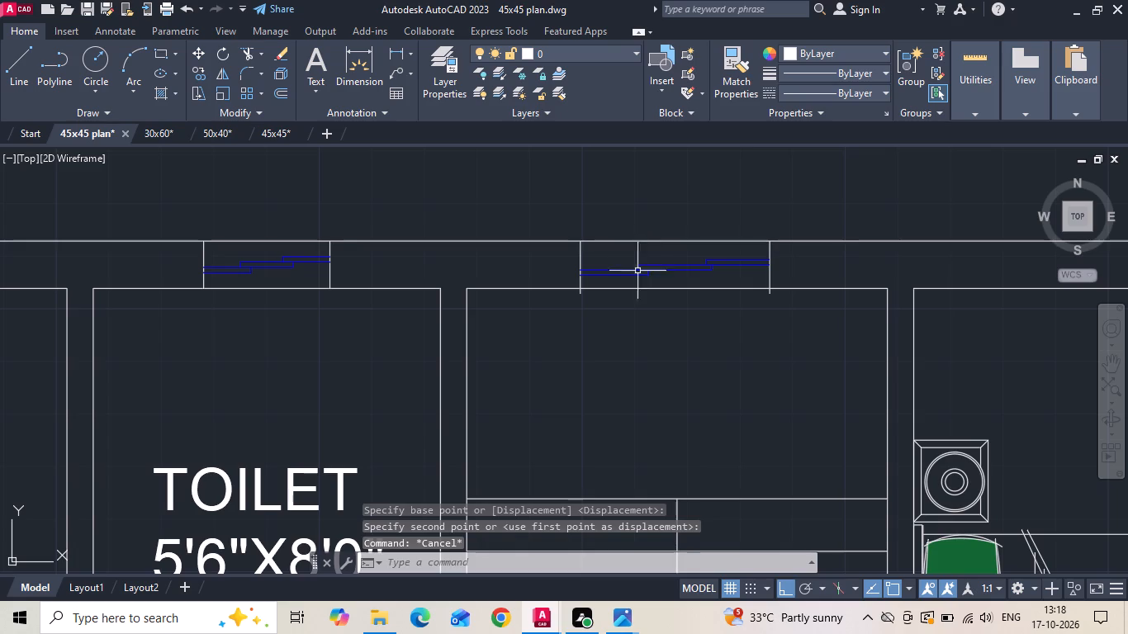
# Move the staircase window with its end lines up 0.5" to centre it across the wall thickness.
pyautogui.scroll(1, 557, 315)
pyautogui.moveTo(557, 315); pyautogui.dragTo(605, 277)
pyautogui.click(904, 165)
pyautogui.rightClick(906, 165)
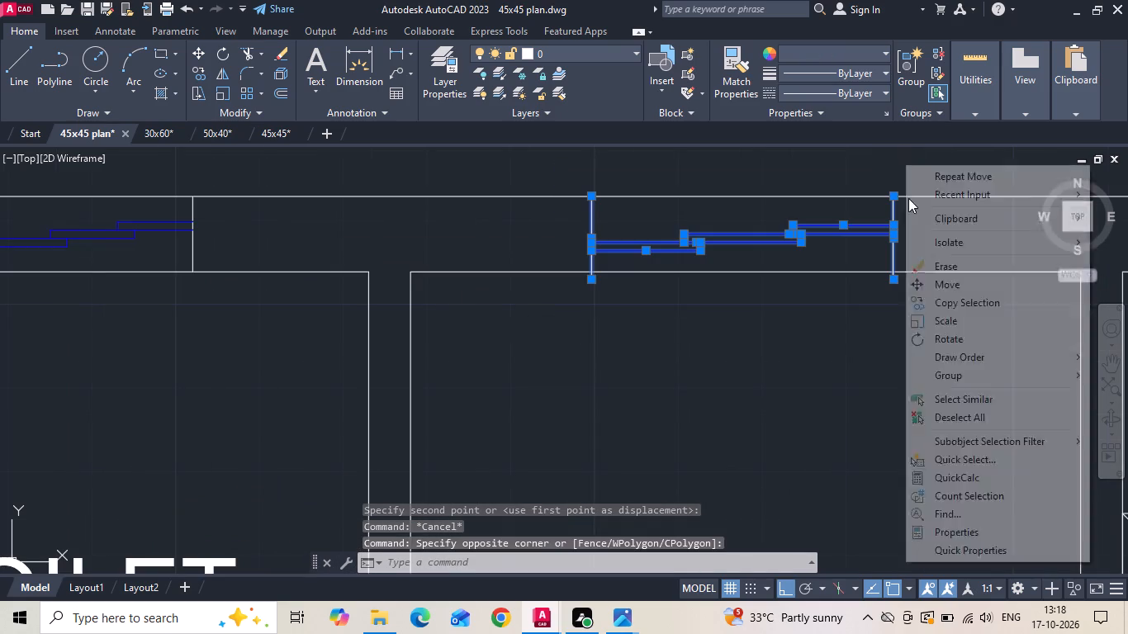
pyautogui.click(926, 282)
pyautogui.click(879, 409)
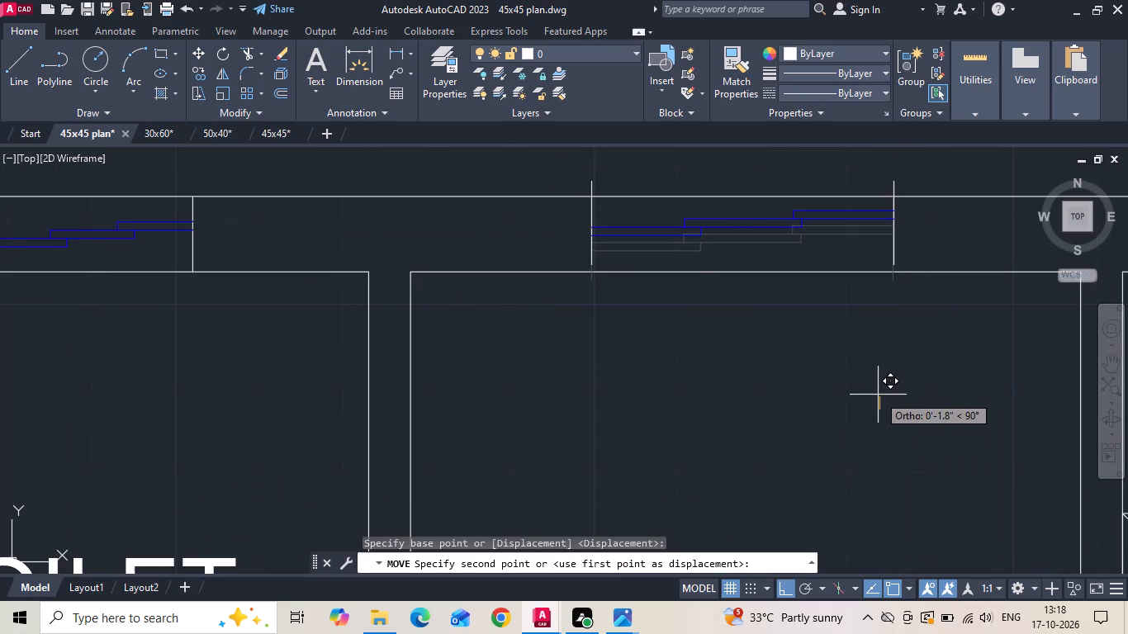
pyautogui.write('.5')
pyautogui.press('Return')
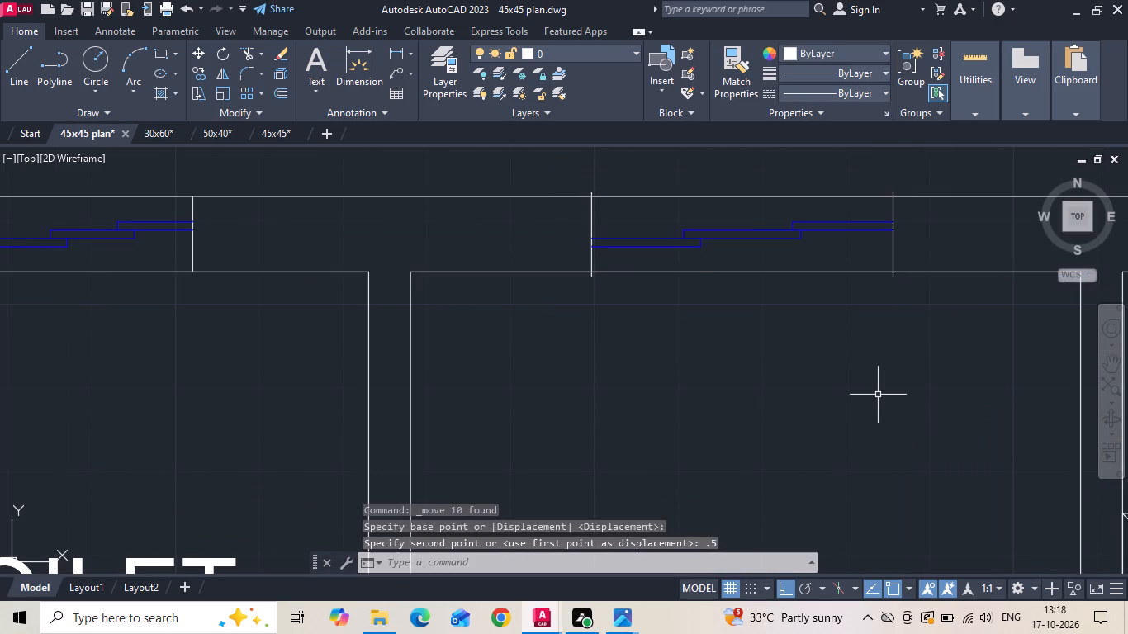
# Draw a vertical guide line from the midpoint of the staircase's uppermost tread line up past the outer wall.
pyautogui.scroll(-2, 525, 310)
pyautogui.write('l')
pyautogui.press('space')
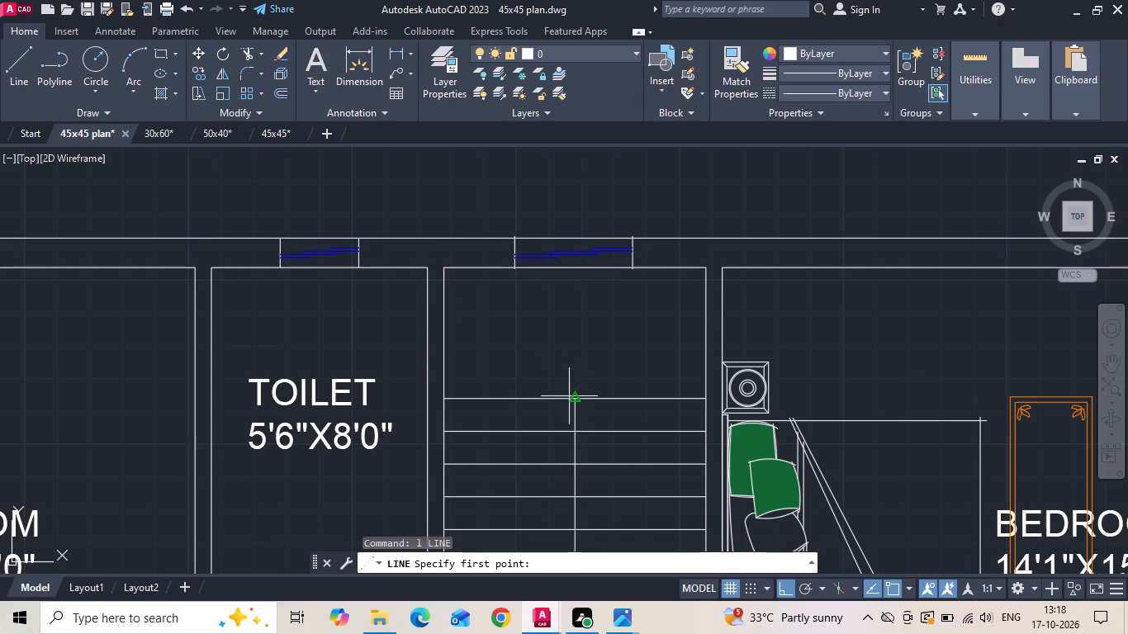
pyautogui.moveTo(570, 400); pyautogui.dragTo(571, 387)
pyautogui.scroll(2, 597, 224)
pyautogui.click(597, 193)
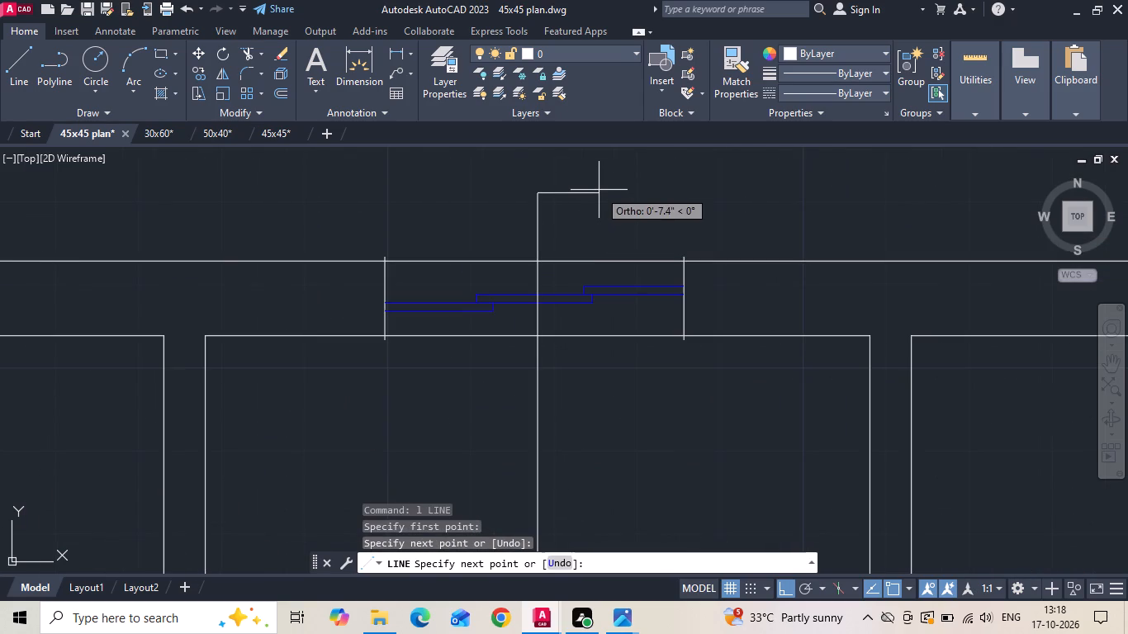
pyautogui.press('Escape')
# Draw a horizontal guide line through the staircase window's middle pane, joining the midpoints of its two short ends.
pyautogui.scroll(1, 572, 232)
pyautogui.scroll(1, 540, 353)
pyautogui.write('l')
pyautogui.press('space')
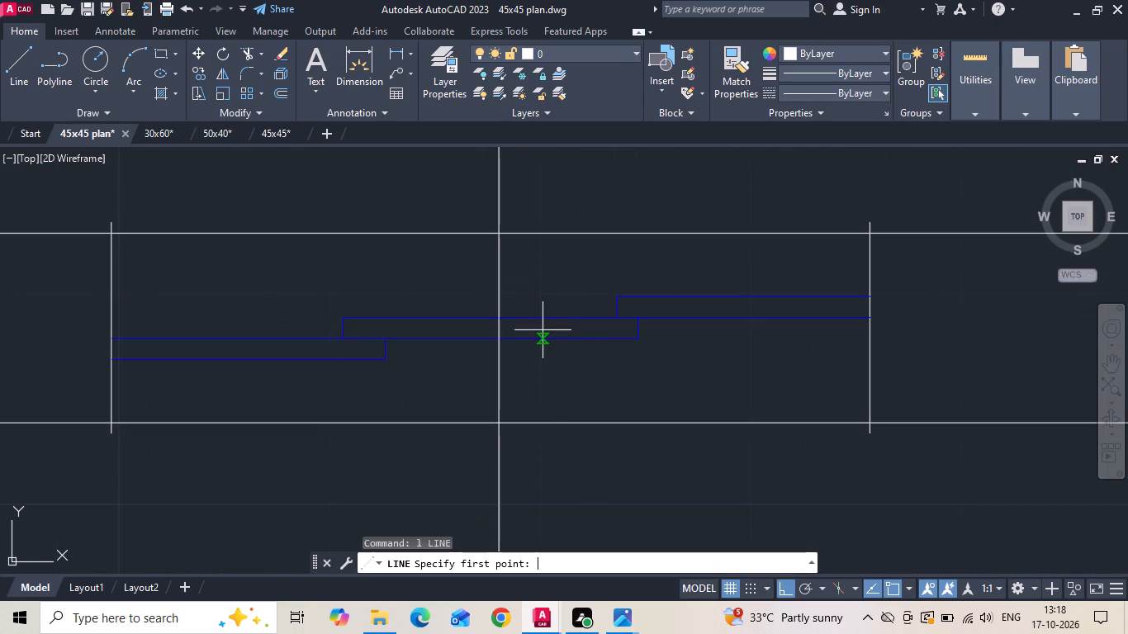
pyautogui.scroll(1, 543, 330)
pyautogui.click(218, 327)
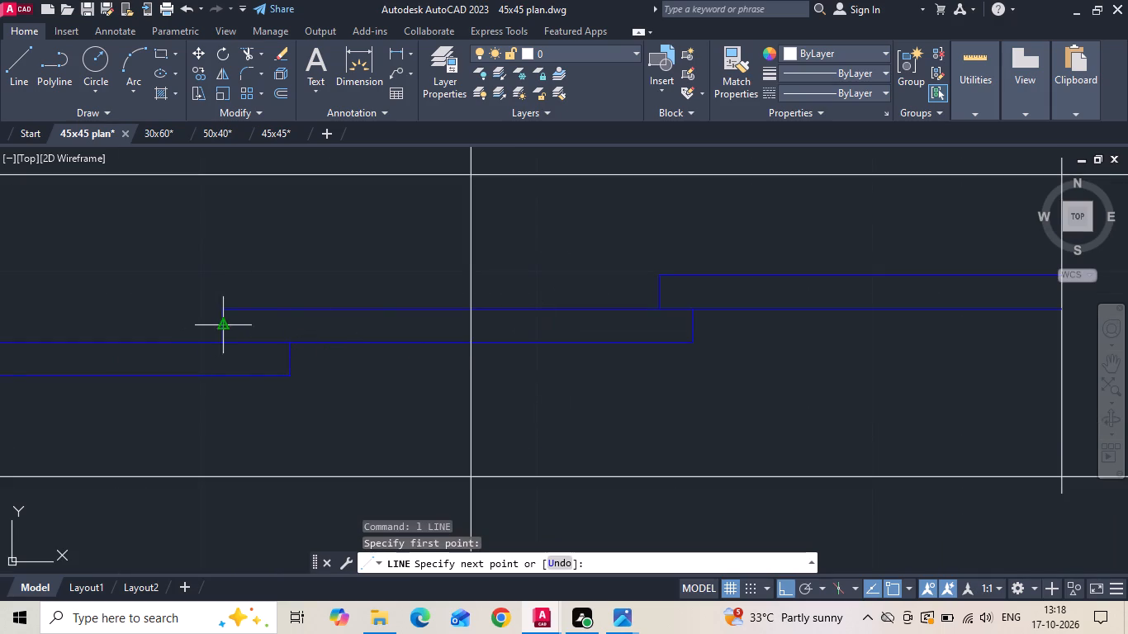
pyautogui.click(690, 325)
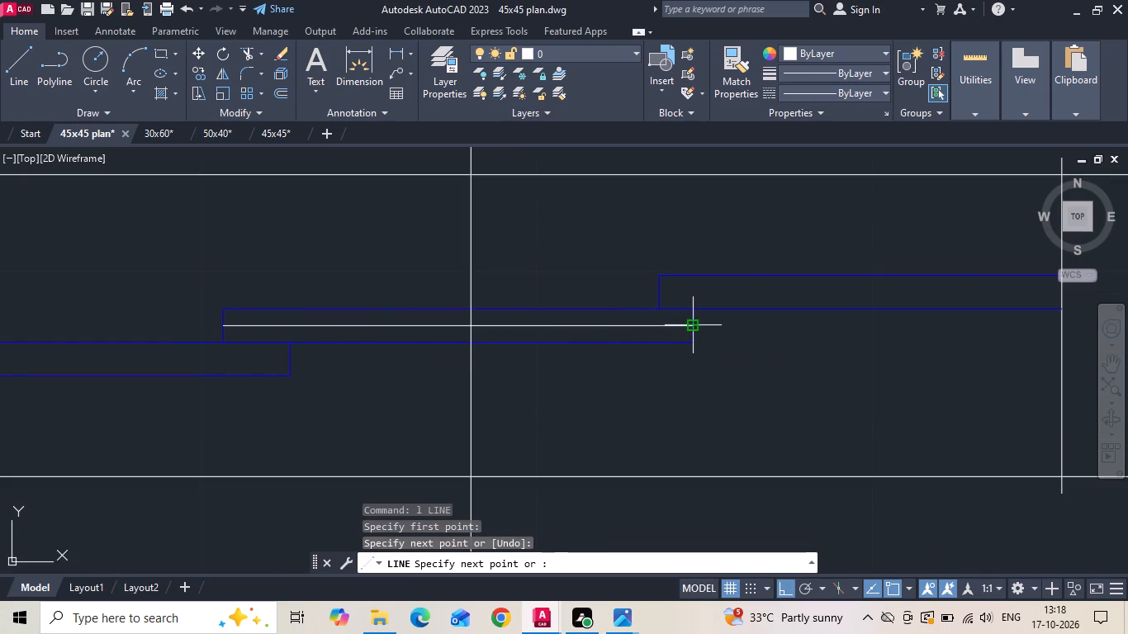
pyautogui.press('Escape')
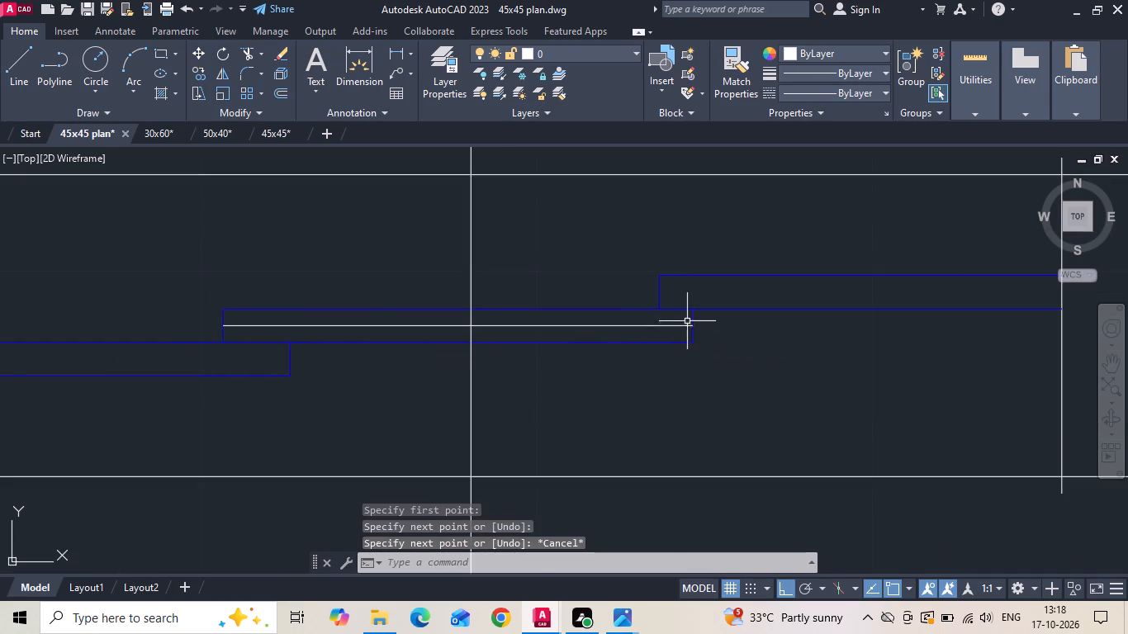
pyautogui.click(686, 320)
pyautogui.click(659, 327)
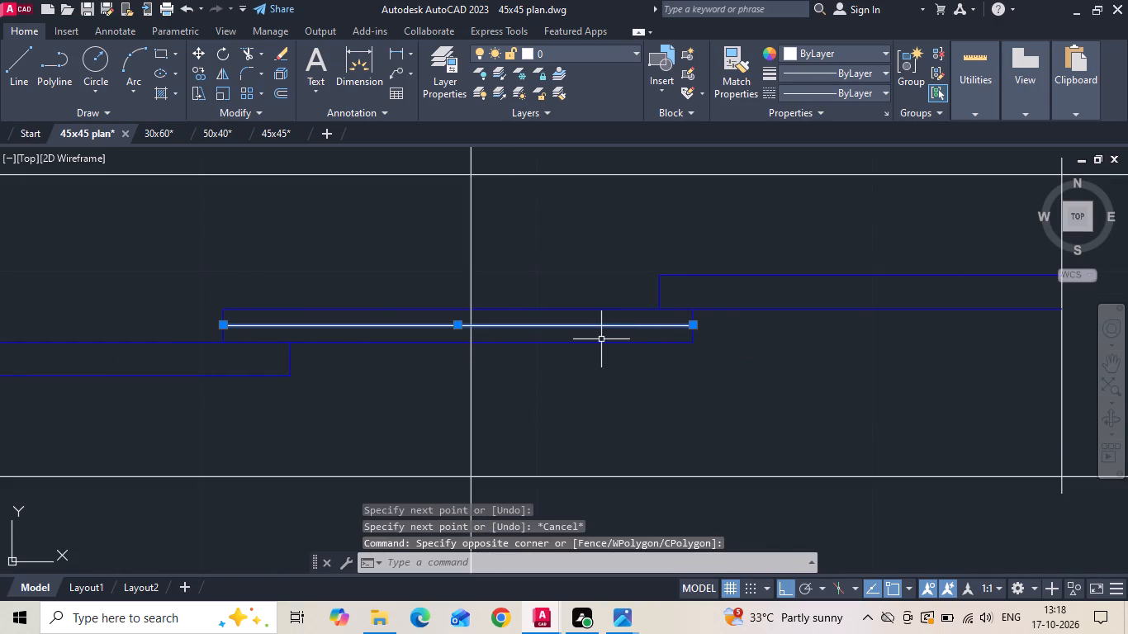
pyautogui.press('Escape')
# Move the staircase window with its end lines from its horizontal guide line's midpoint onto the vertical guide line to centre it over the stairs.
pyautogui.scroll(-3, 601, 342)
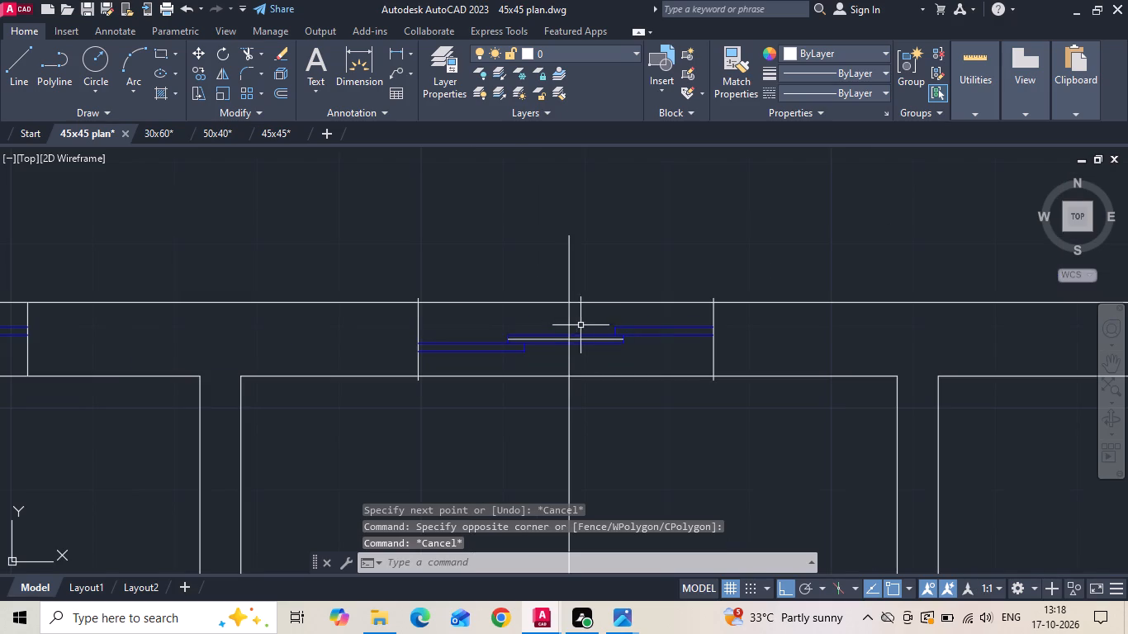
pyautogui.moveTo(388, 278); pyautogui.dragTo(390, 289)
pyautogui.click(750, 390)
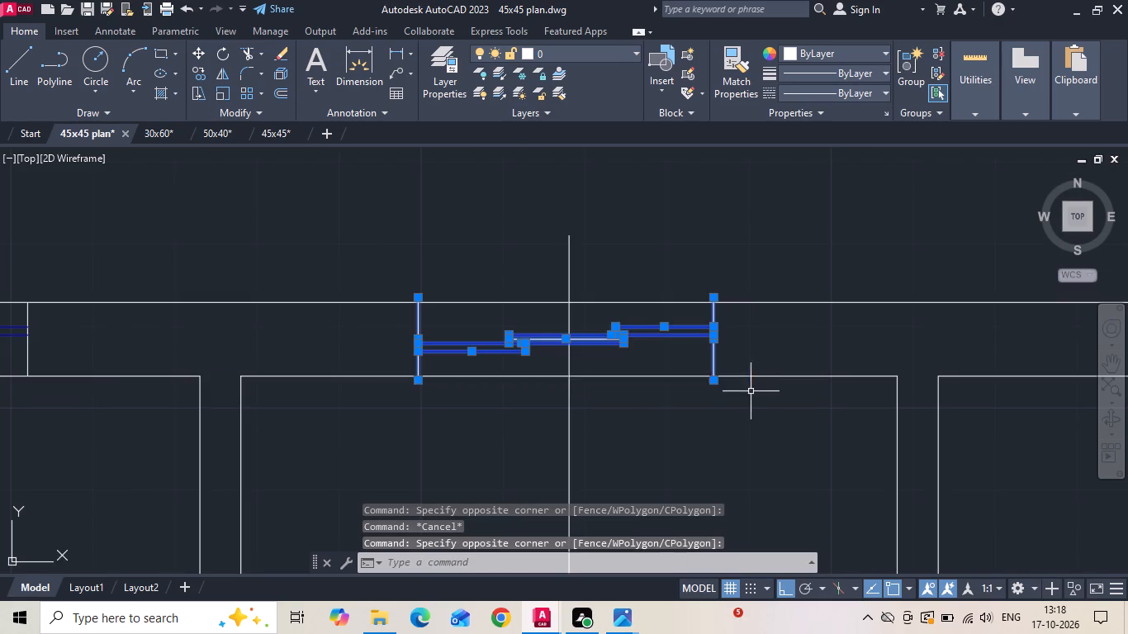
pyautogui.scroll(2, 558, 321)
pyautogui.rightClick(524, 218)
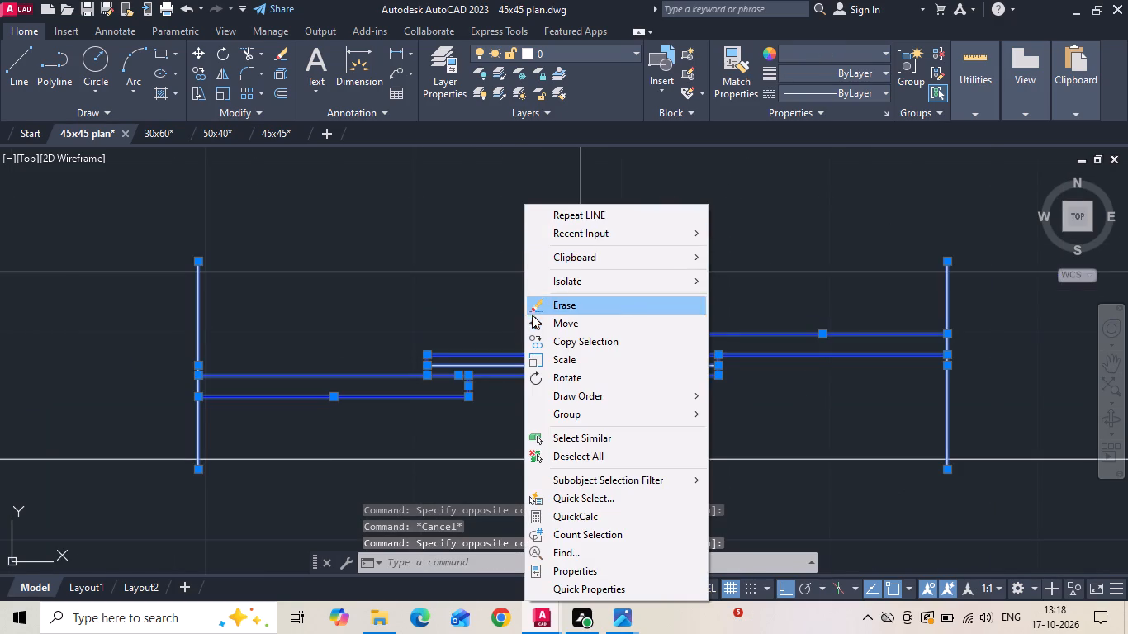
pyautogui.click(532, 315)
pyautogui.scroll(1, 727, 399)
pyautogui.click(472, 348)
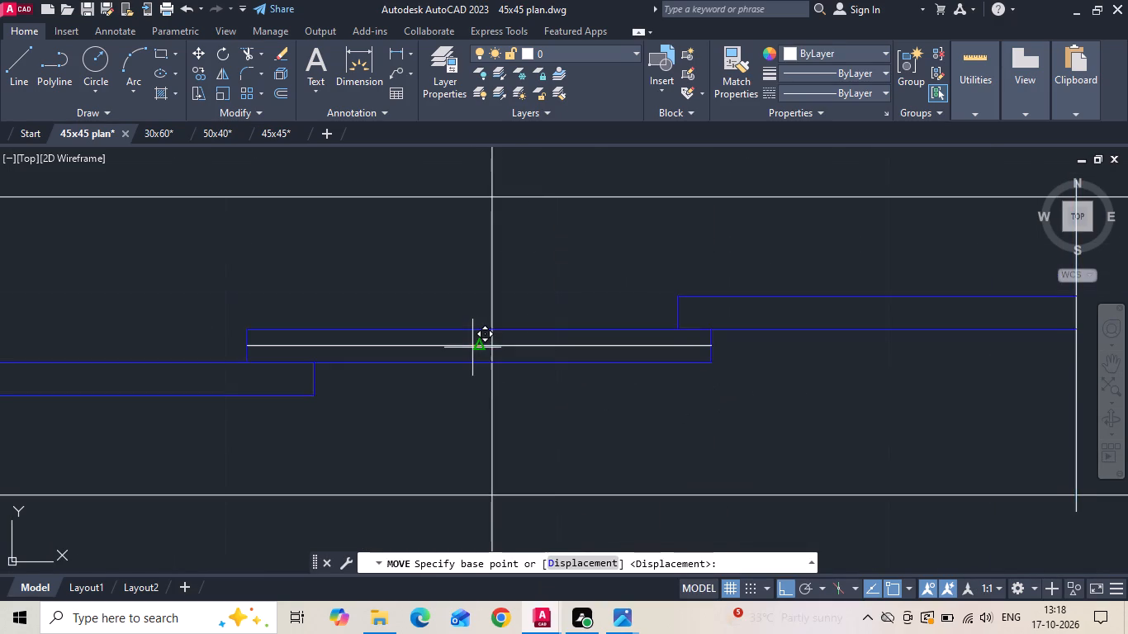
pyautogui.click(491, 346)
# Delete the vertical guide line running through the staircase window.
pyautogui.scroll(-2, 491, 346)
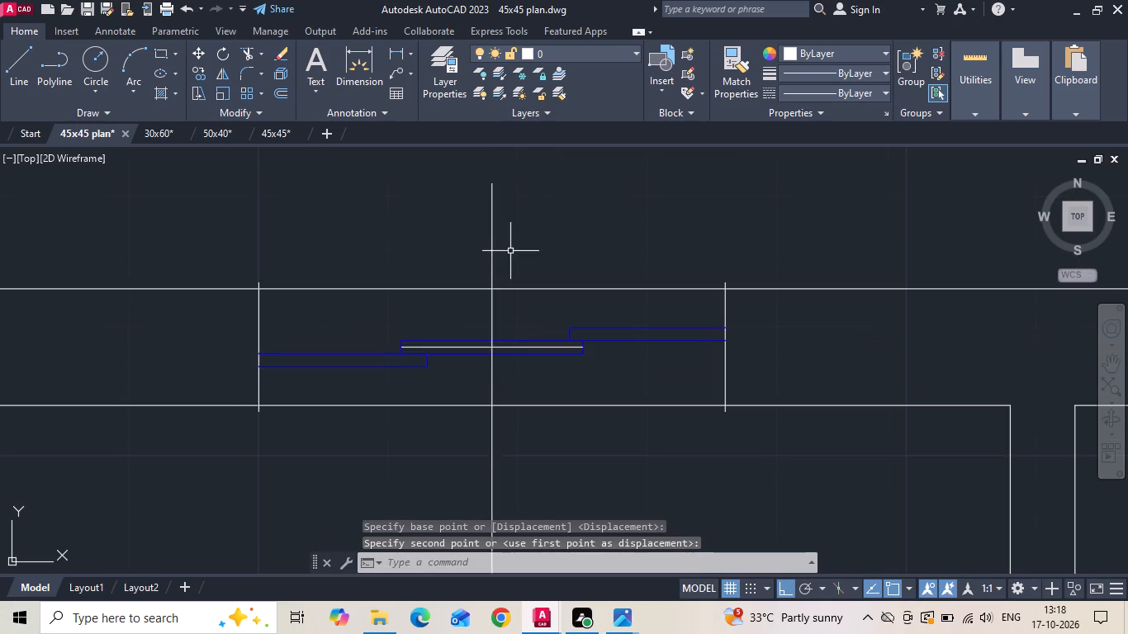
pyautogui.moveTo(511, 251); pyautogui.dragTo(490, 245)
pyautogui.click(418, 218)
pyautogui.press('Delete')
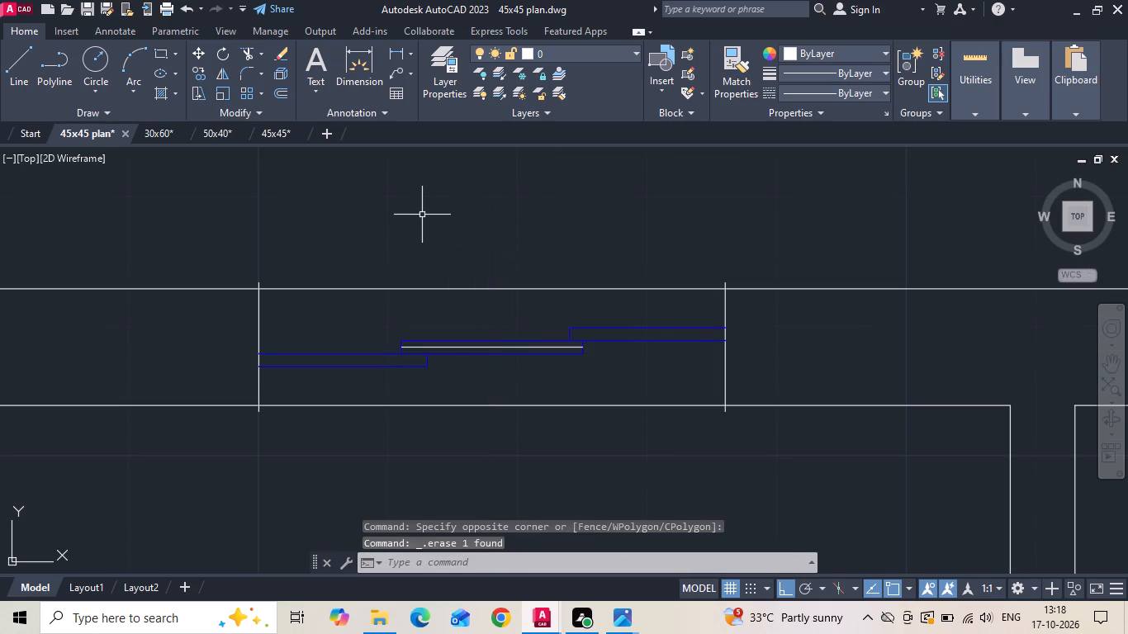
# Trim the staircase window's end lines where they overshoot the outer and inner wall lines.
pyautogui.write('tr')
pyautogui.press('space')
pyautogui.press('space')
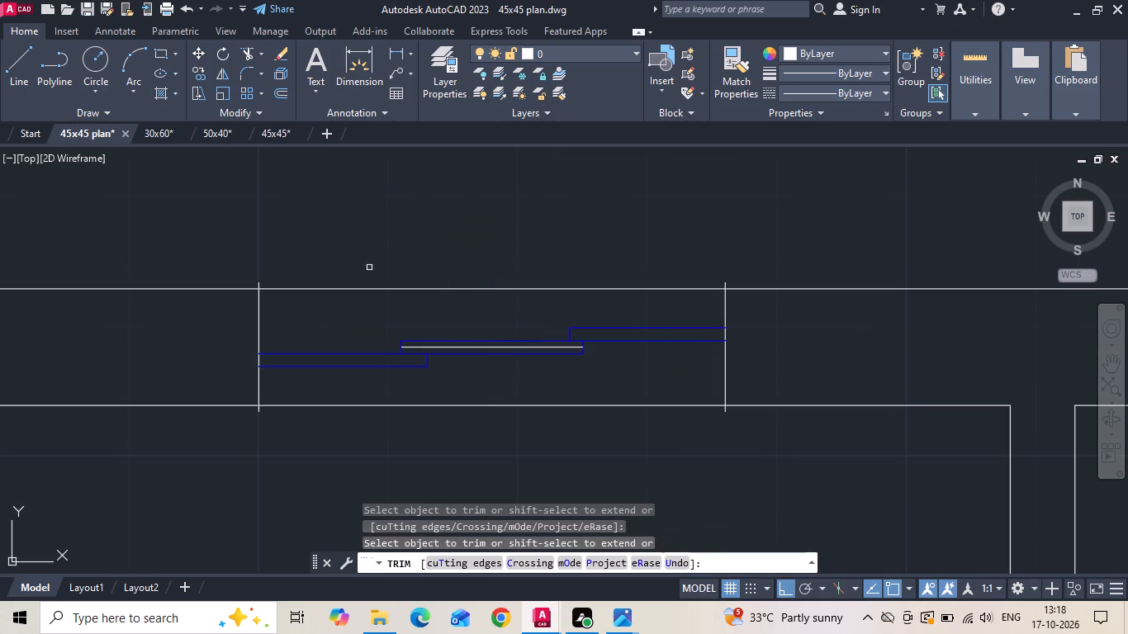
pyautogui.scroll(2, 267, 296)
pyautogui.click(218, 275)
pyautogui.scroll(-2, 217, 275)
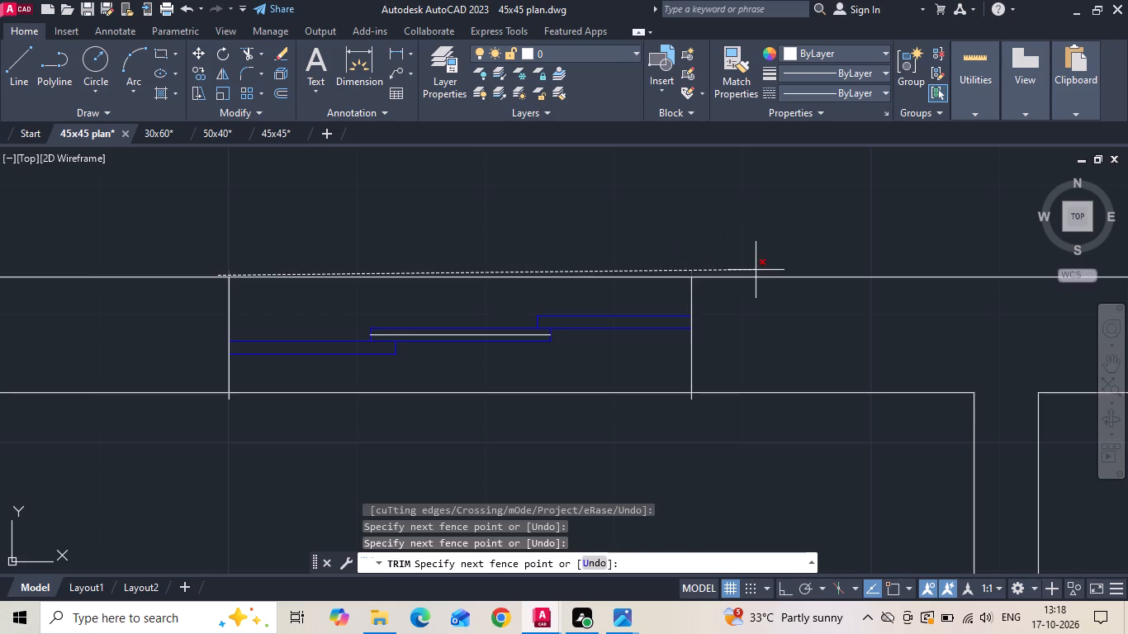
pyautogui.click(756, 272)
pyautogui.click(703, 397)
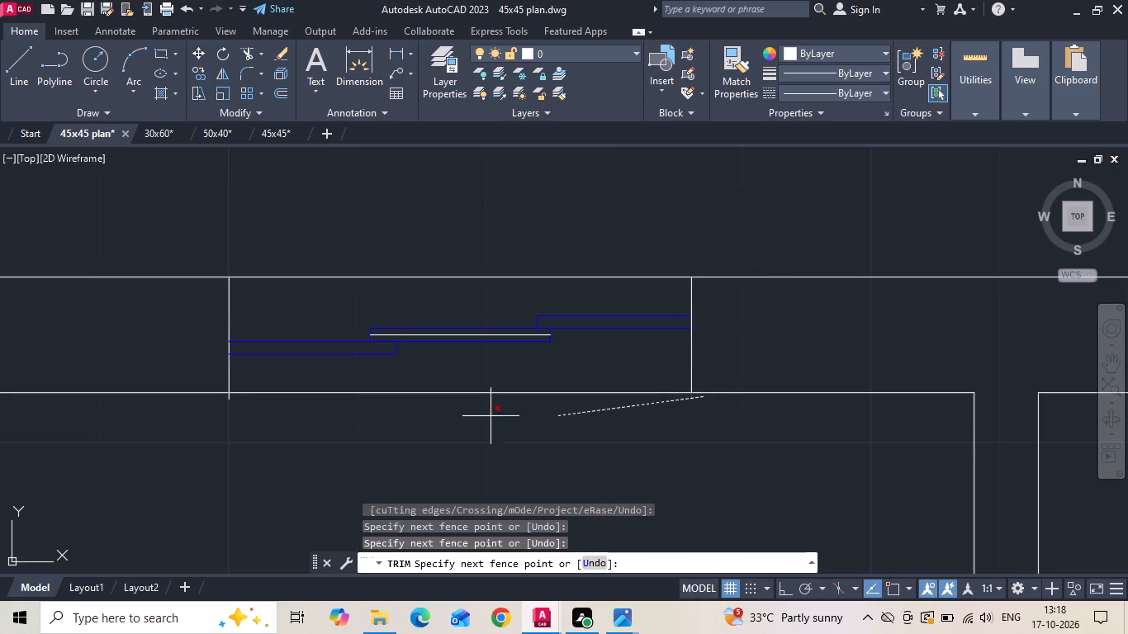
pyautogui.click(92, 395)
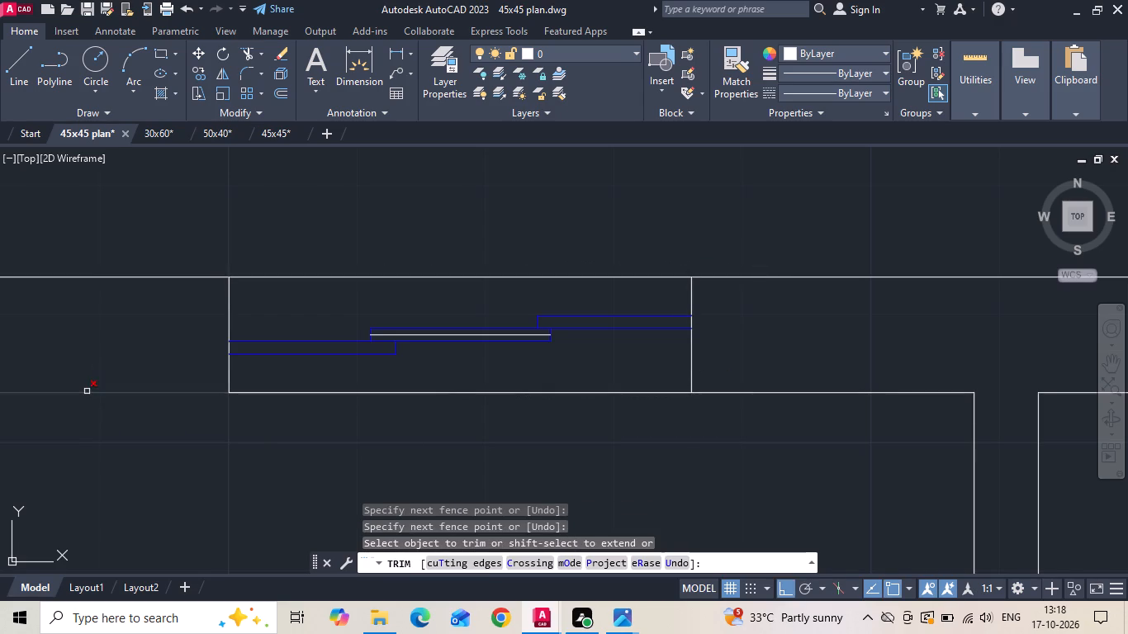
pyautogui.press('Escape')
# Save the drawing.
pyautogui.hotkey('ctrl', 's')
pyautogui.hotkey('ctrl', 's')
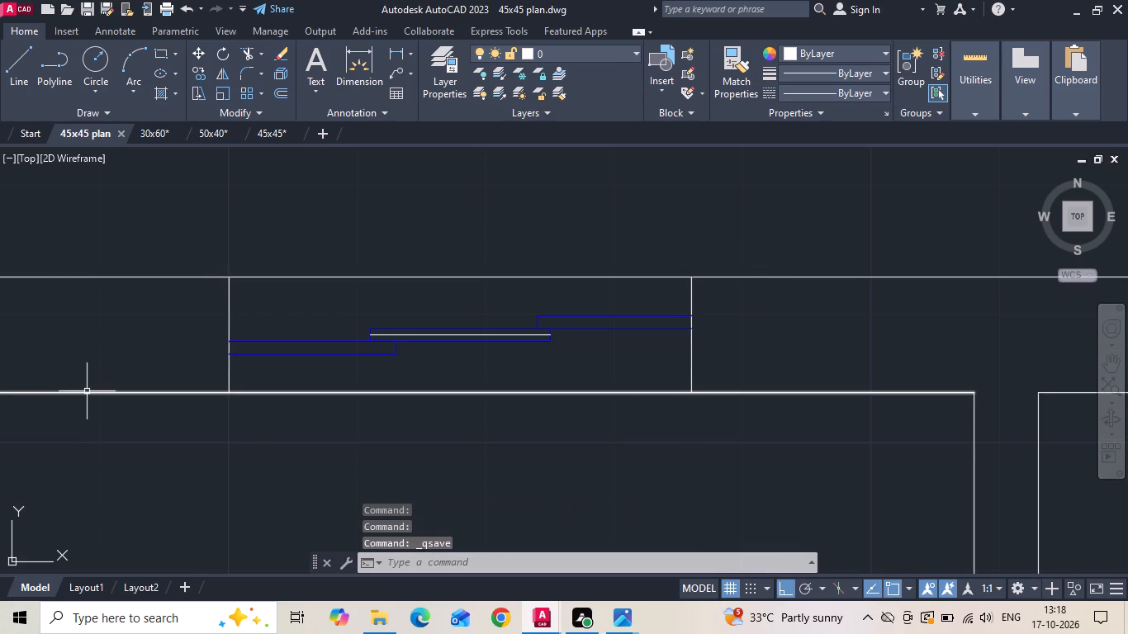
# Delete the horizontal guide line inside the staircase window's middle pane.
pyautogui.click(434, 338)
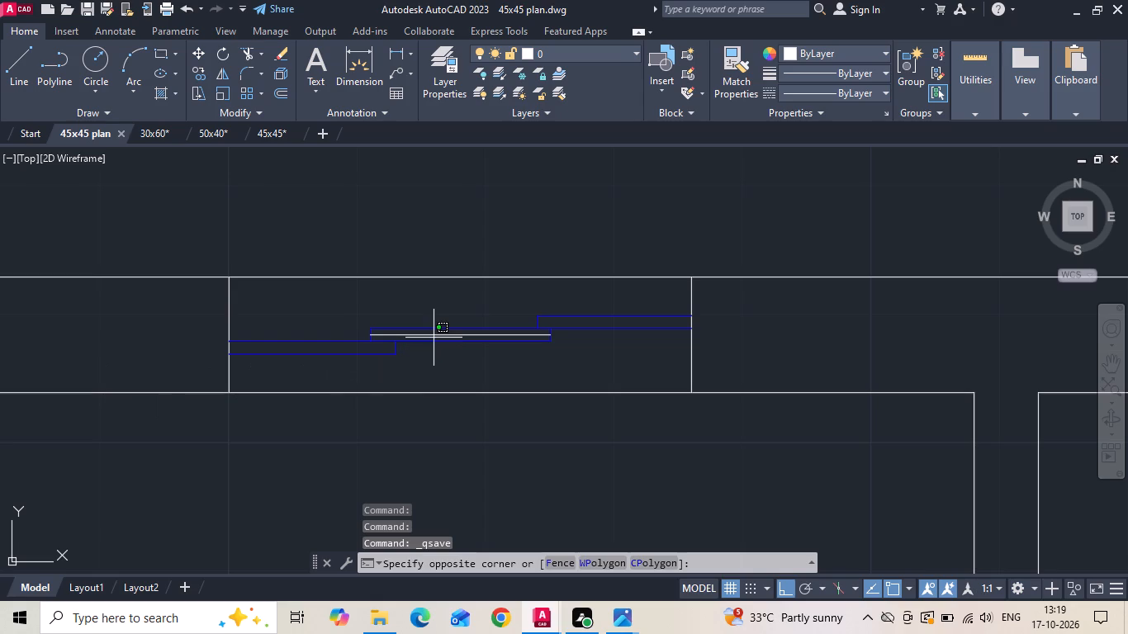
pyautogui.click(434, 336)
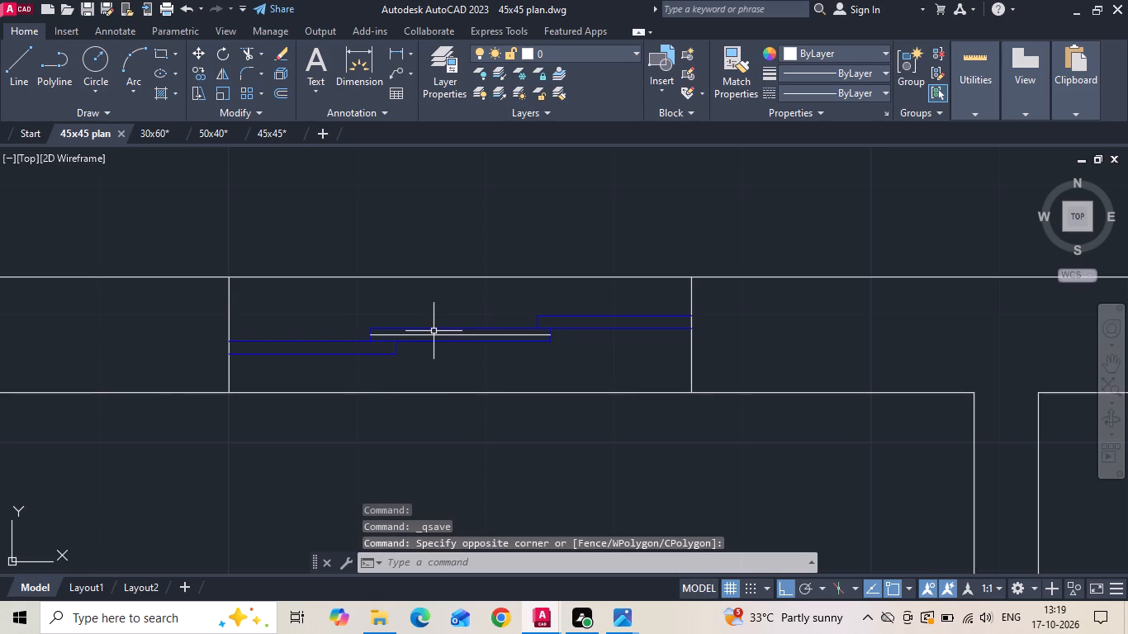
pyautogui.click(432, 334)
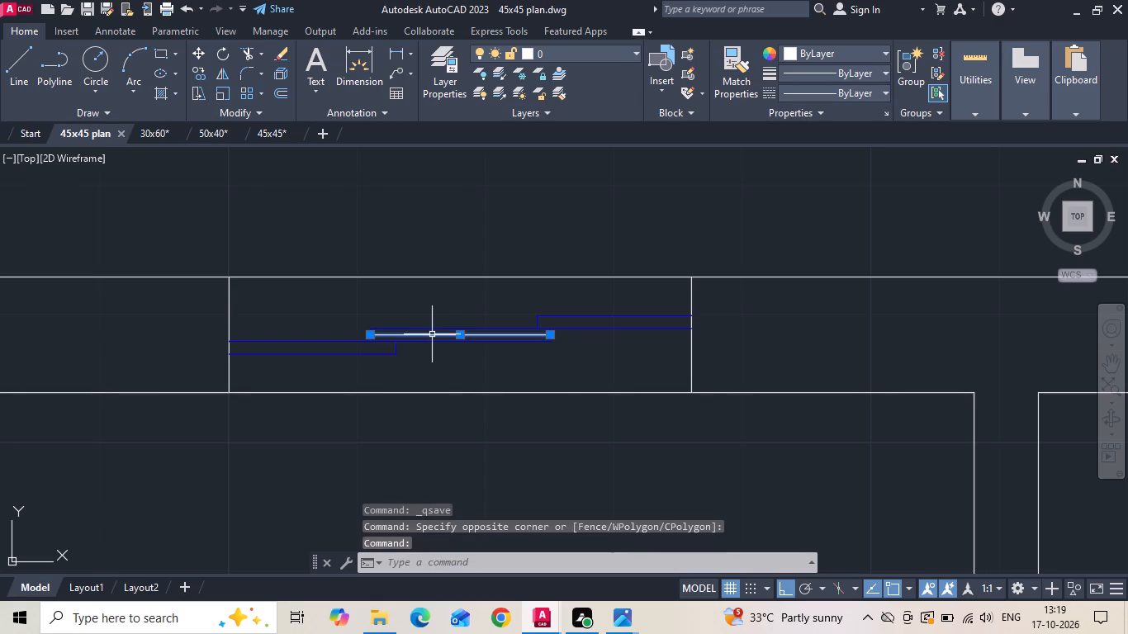
pyautogui.press('Delete')
# Copy the ground-floor staircase window to the first floor, using the staircase's inner wall corner beside the bedroom as reference on both floors.
pyautogui.scroll(-3, 412, 333)
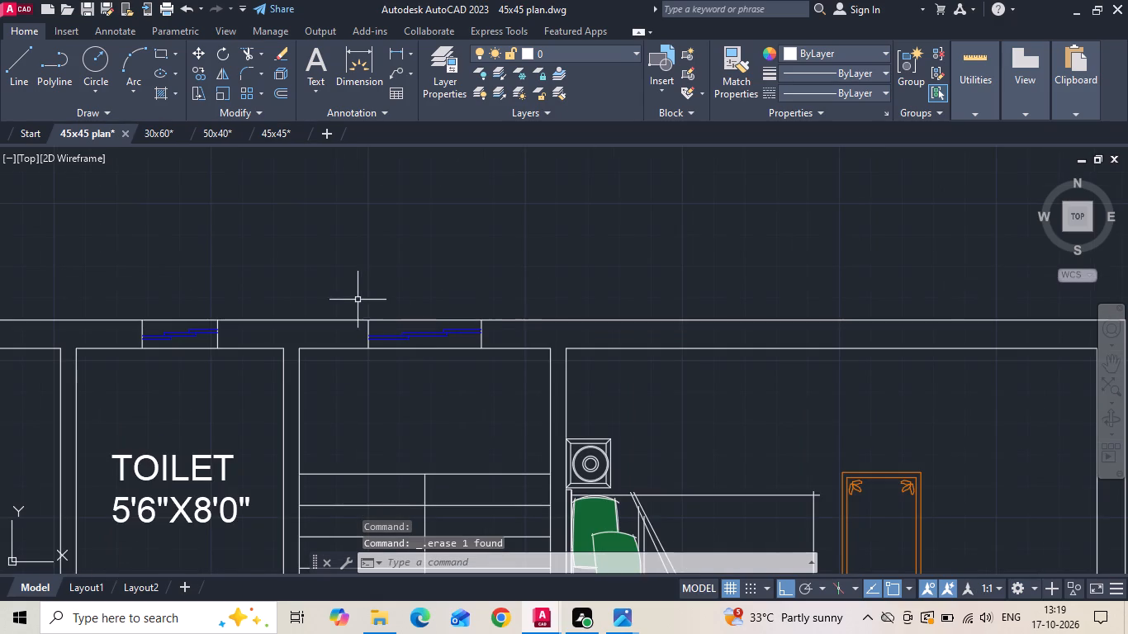
pyautogui.moveTo(357, 299); pyautogui.dragTo(380, 351)
pyautogui.click(518, 389)
pyautogui.rightClick(491, 292)
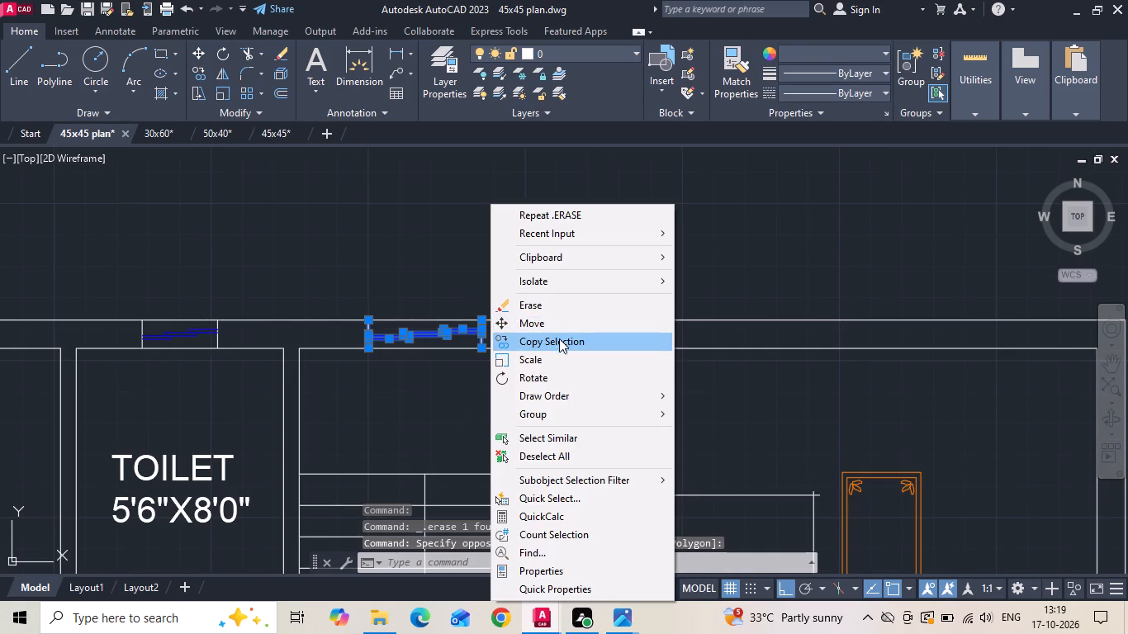
pyautogui.click(559, 338)
pyautogui.click(551, 350)
pyautogui.scroll(-3, 459, 354)
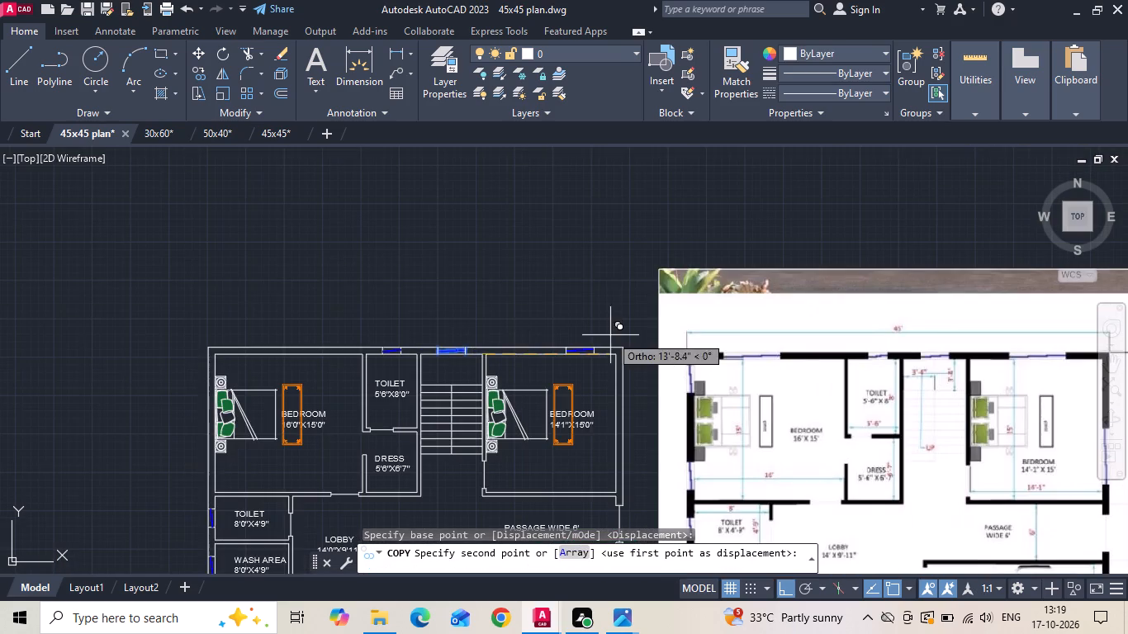
pyautogui.scroll(-4, 580, 361)
pyautogui.scroll(2, 558, 348)
pyautogui.scroll(3, 802, 401)
pyautogui.scroll(2, 942, 341)
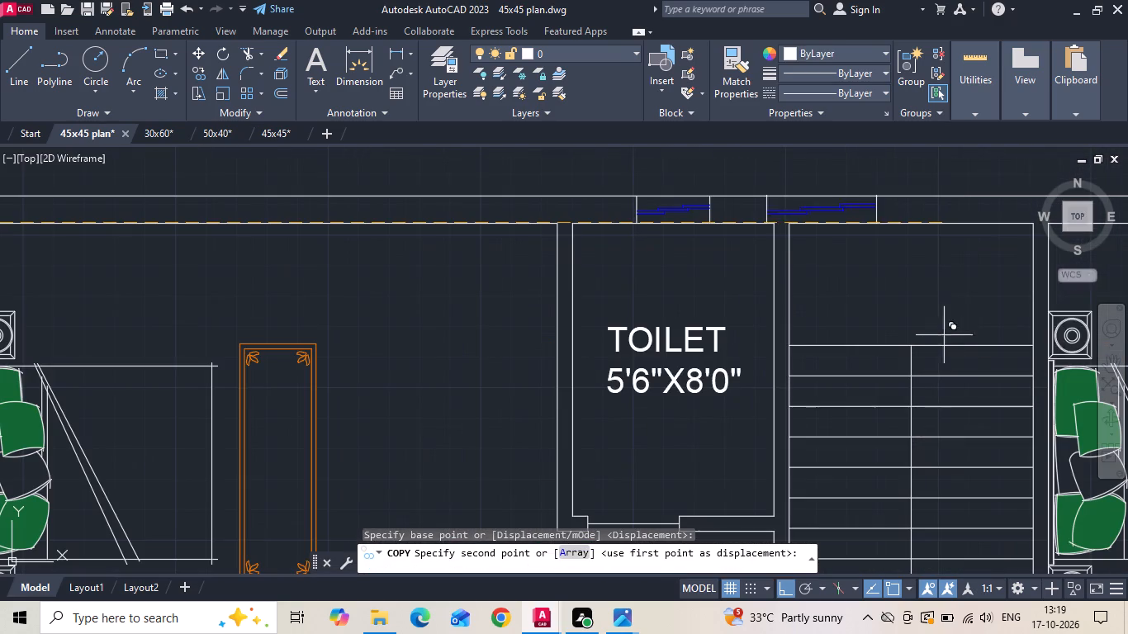
pyautogui.click(1031, 223)
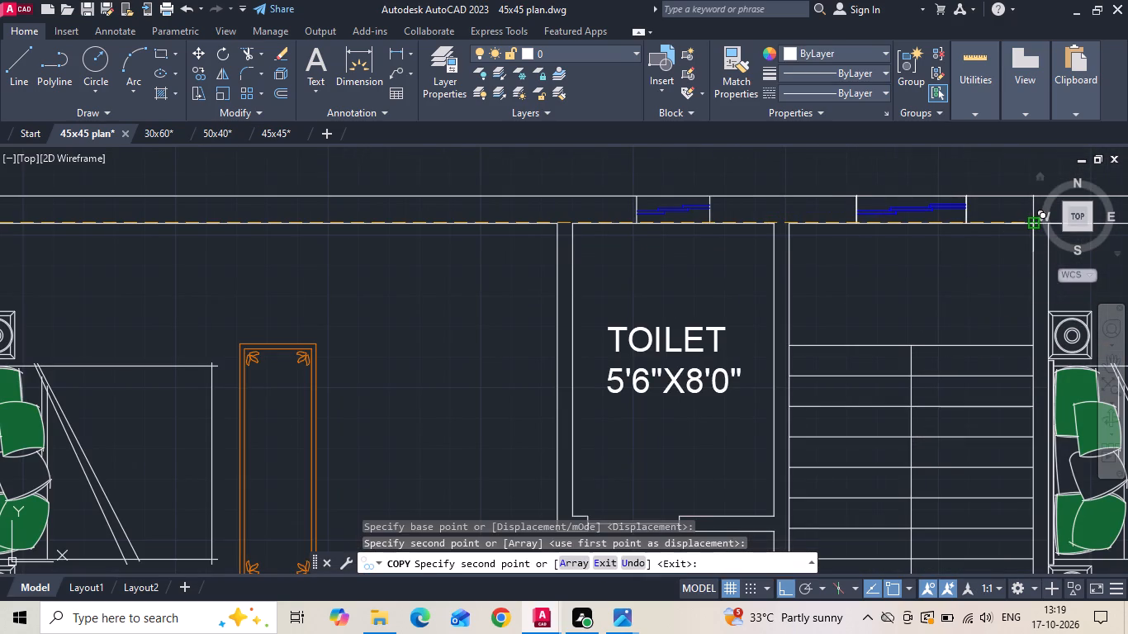
pyautogui.press('Escape')
# Measure the length of the spare vertical window outside the ground-floor plan between its two end lines.
pyautogui.scroll(-3, 983, 242)
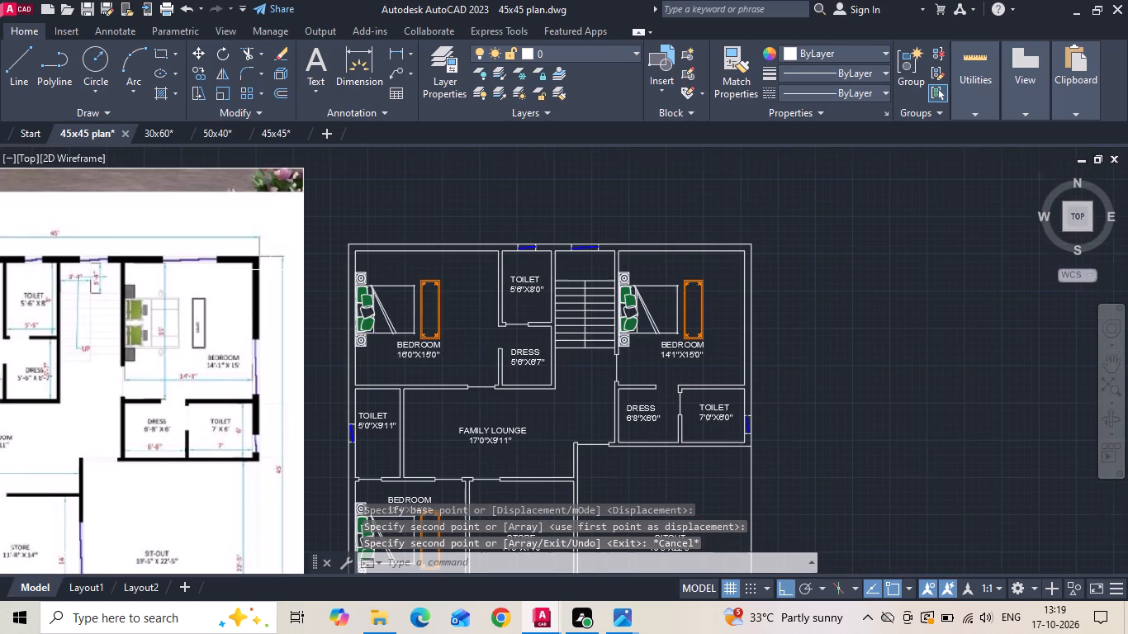
pyautogui.moveTo(444, 282); pyautogui.dragTo(841, 243, button='middle')
pyautogui.scroll(-1, 842, 243)
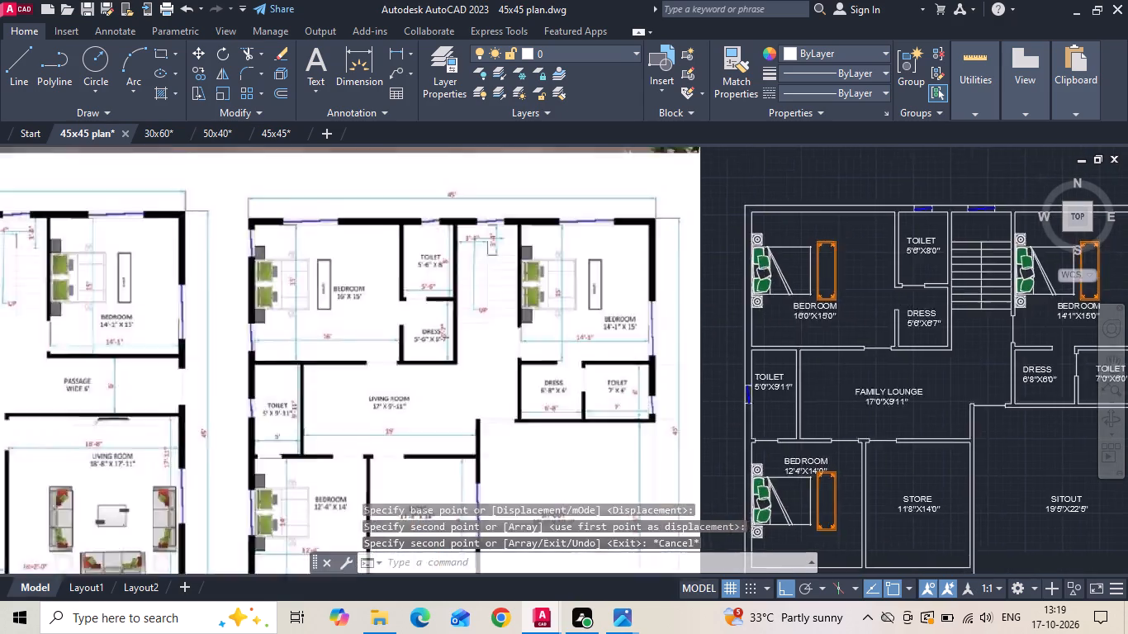
pyautogui.scroll(-1, 842, 244)
pyautogui.scroll(4, 121, 190)
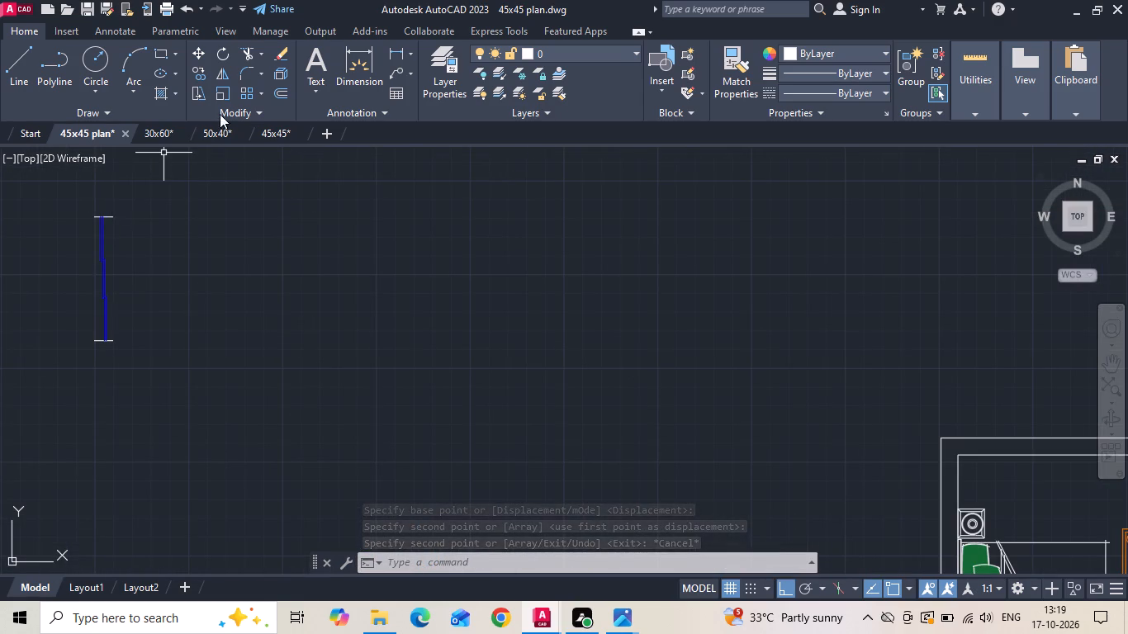
pyautogui.click(393, 54)
pyautogui.scroll(-2, 315, 197)
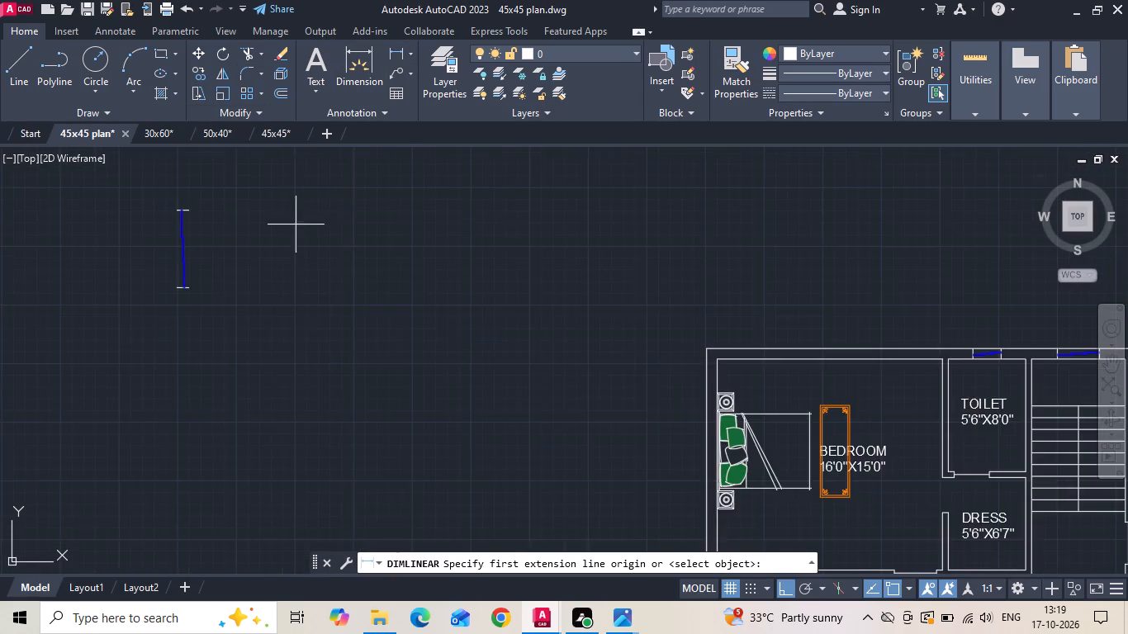
pyautogui.scroll(-1, 295, 225)
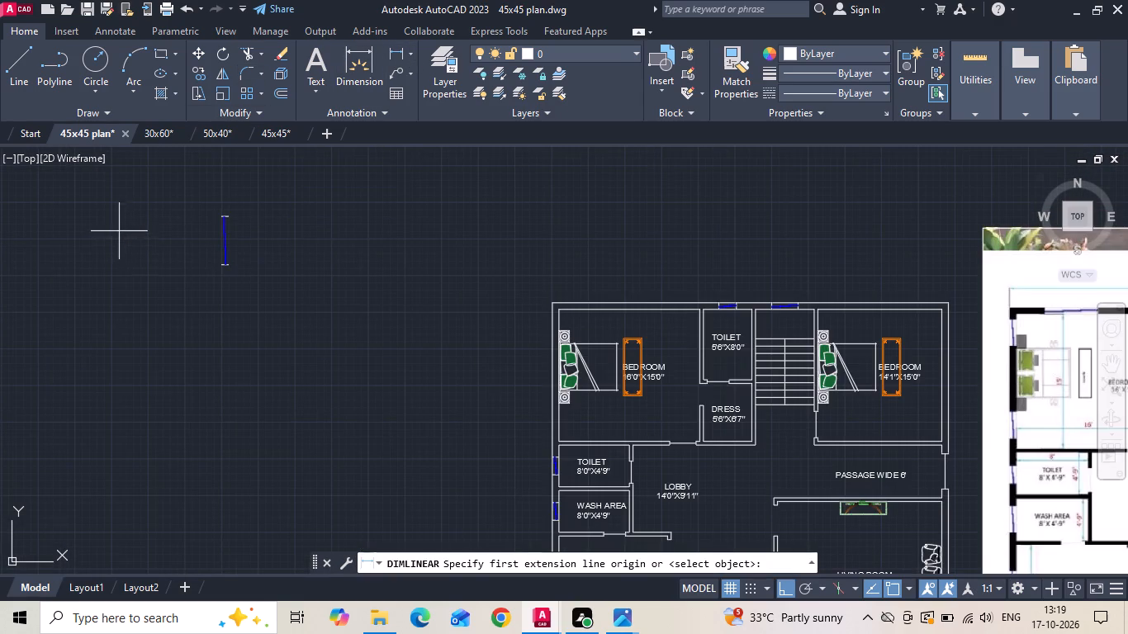
pyautogui.scroll(2, 119, 229)
pyautogui.scroll(1, 416, 212)
pyautogui.moveTo(382, 186); pyautogui.dragTo(384, 210)
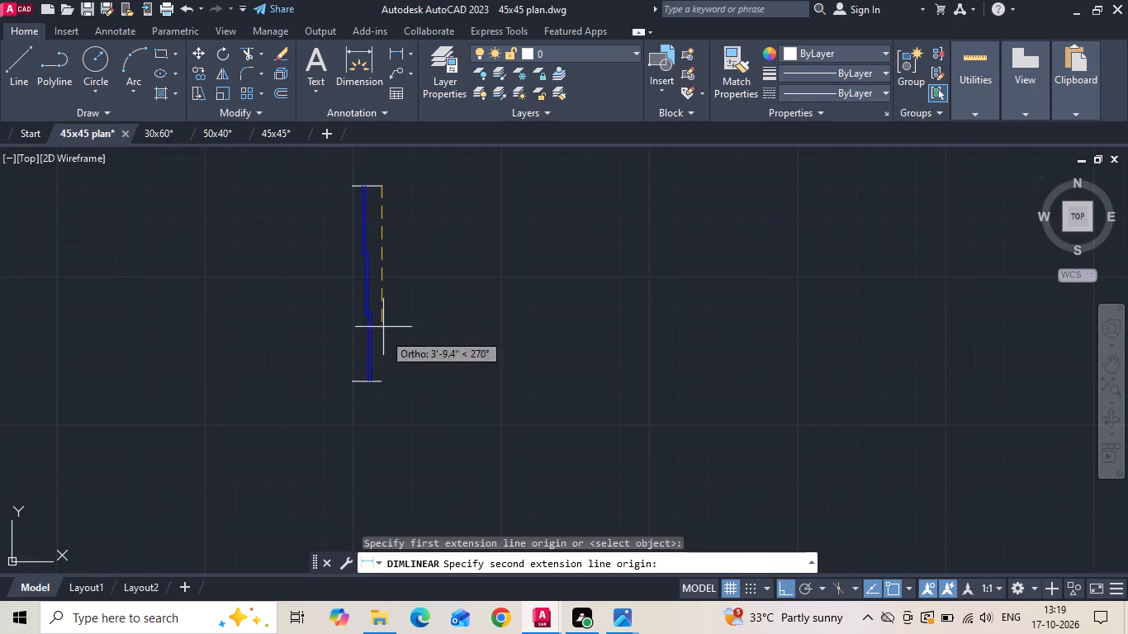
pyautogui.click(384, 380)
pyautogui.scroll(-4, 383, 380)
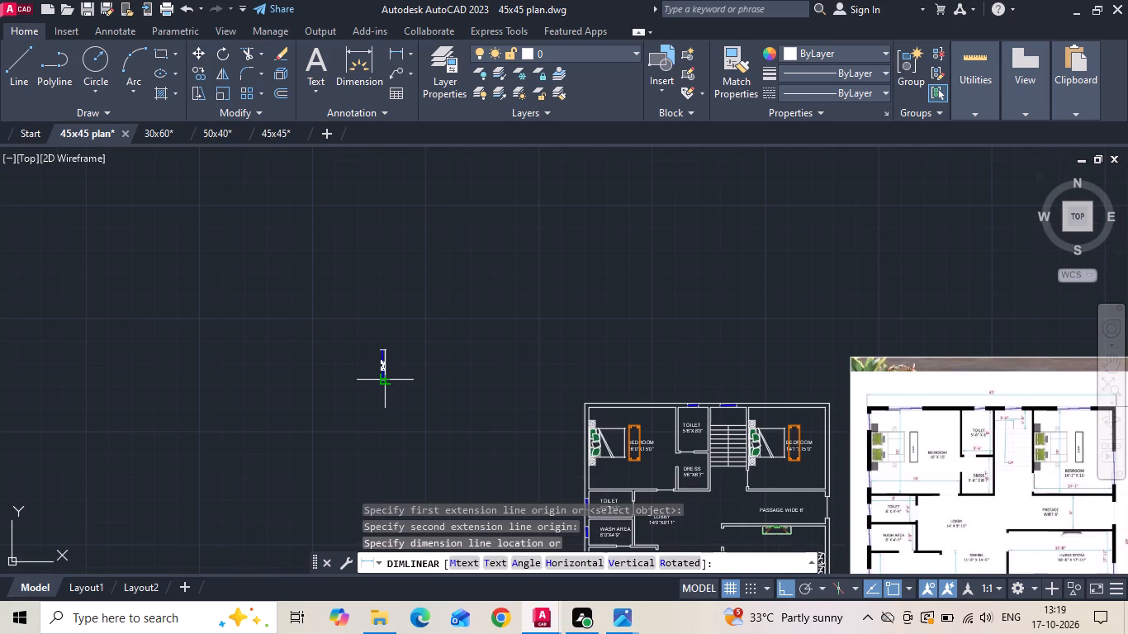
pyautogui.press('Escape')
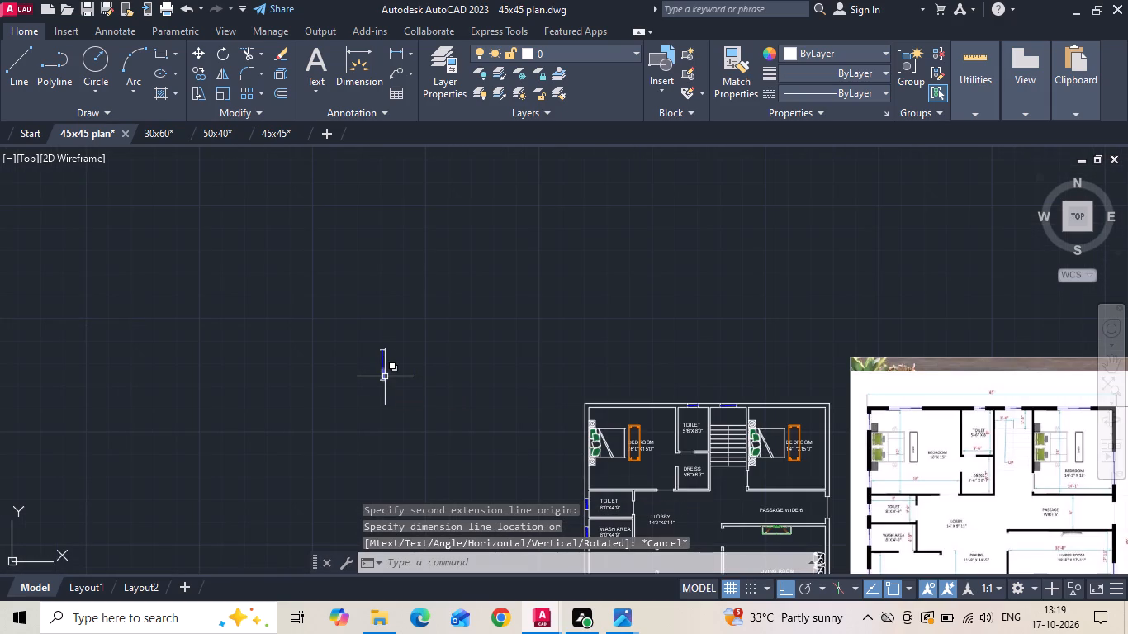
# Rotate the spare vertical window with its end lines a quarter turn clockwise so it lies horizontally.
pyautogui.scroll(2, 382, 376)
pyautogui.moveTo(342, 427); pyautogui.dragTo(354, 404)
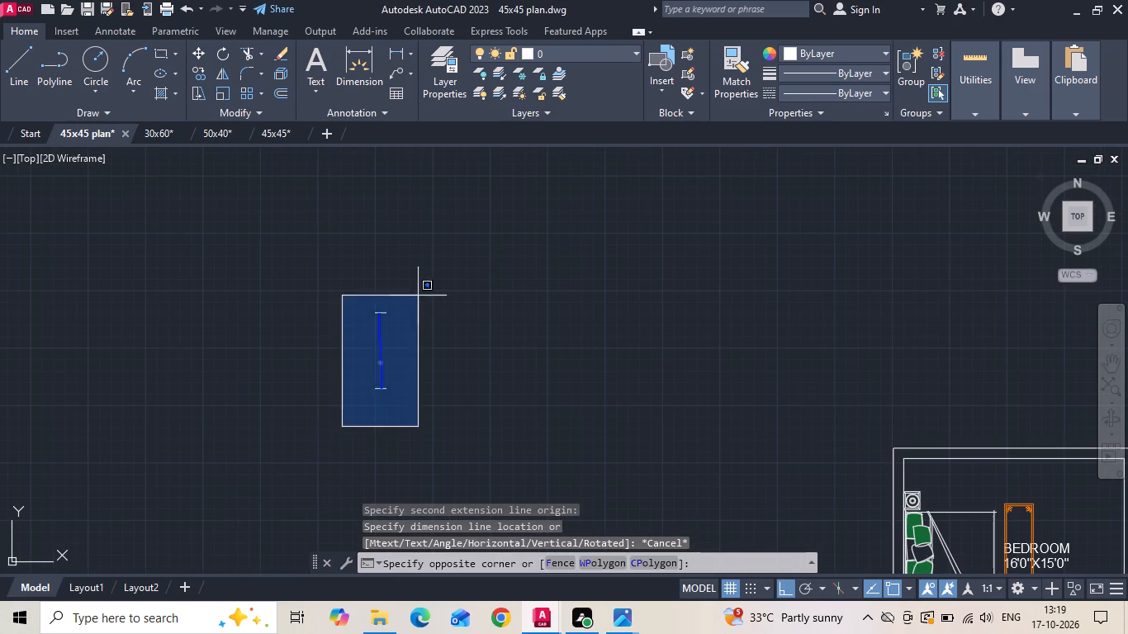
pyautogui.click(434, 262)
pyautogui.rightClick(415, 303)
pyautogui.click(456, 372)
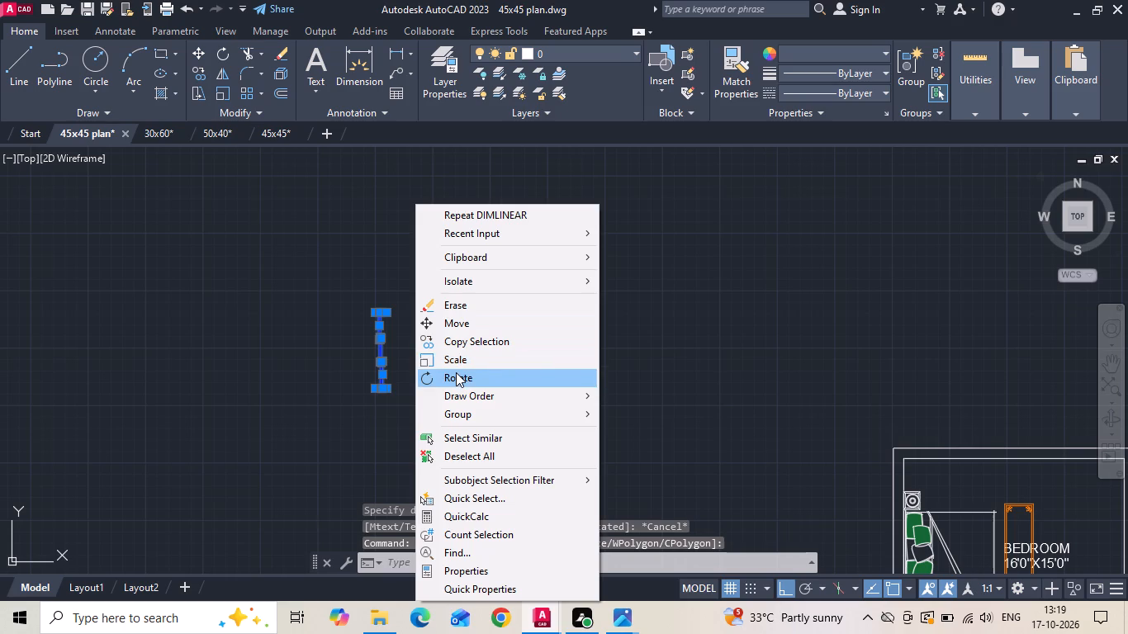
pyautogui.click(461, 352)
pyautogui.click(457, 371)
pyautogui.scroll(3, 486, 253)
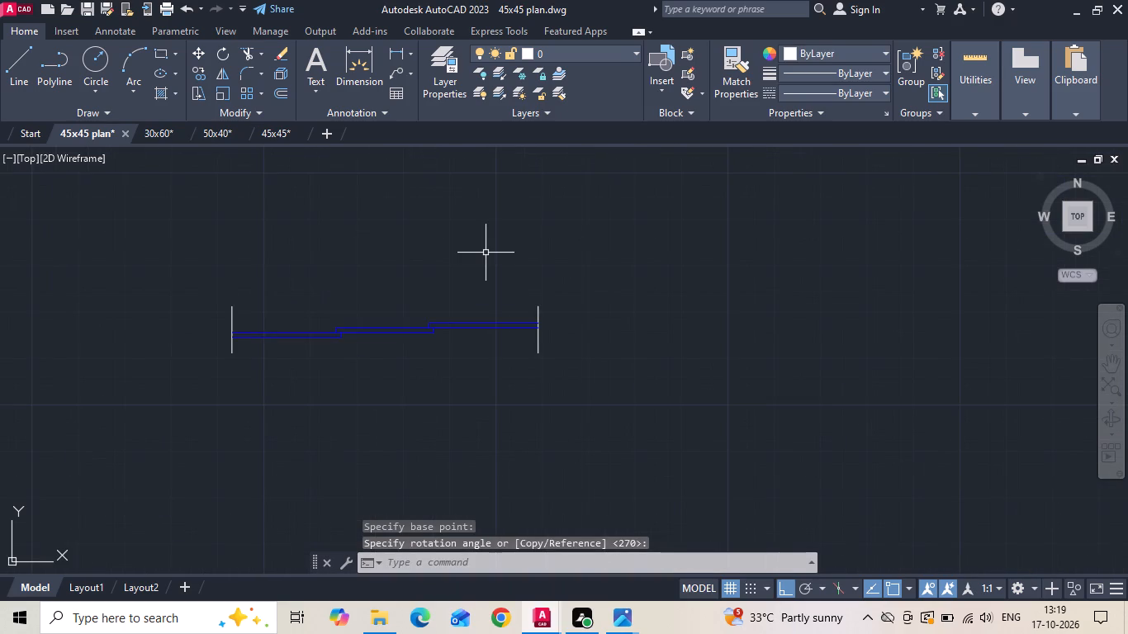
# Draw a horizontal guide line through the rotated window's middle pane, joining the midpoints of its two short ends.
pyautogui.write('l')
pyautogui.press('space')
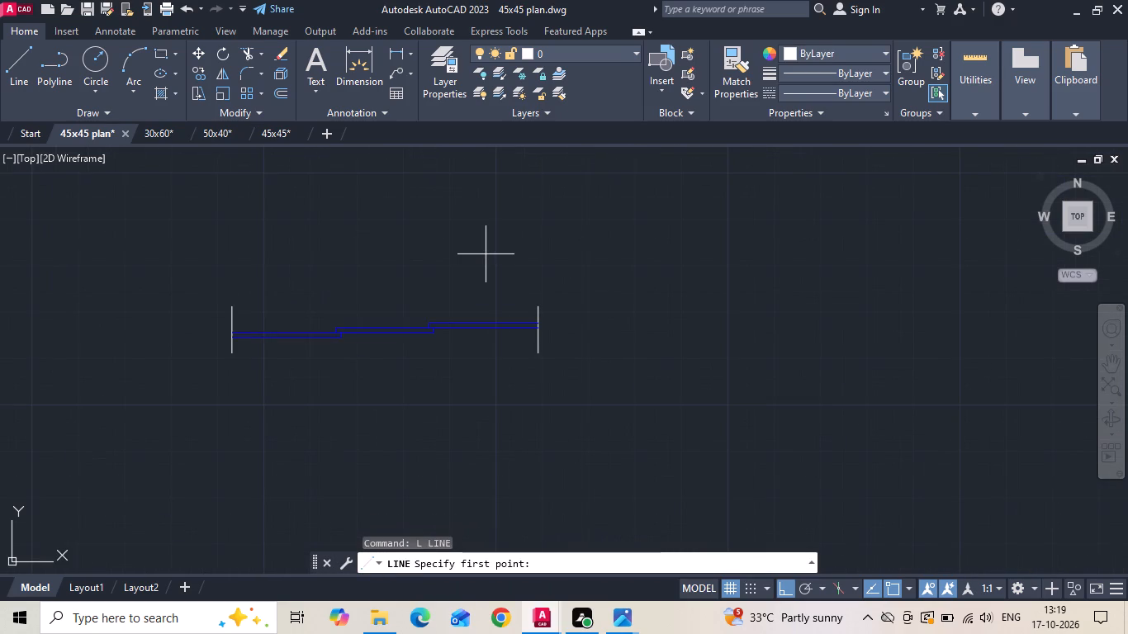
pyautogui.scroll(2, 400, 346)
pyautogui.scroll(3, 244, 318)
pyautogui.click(209, 258)
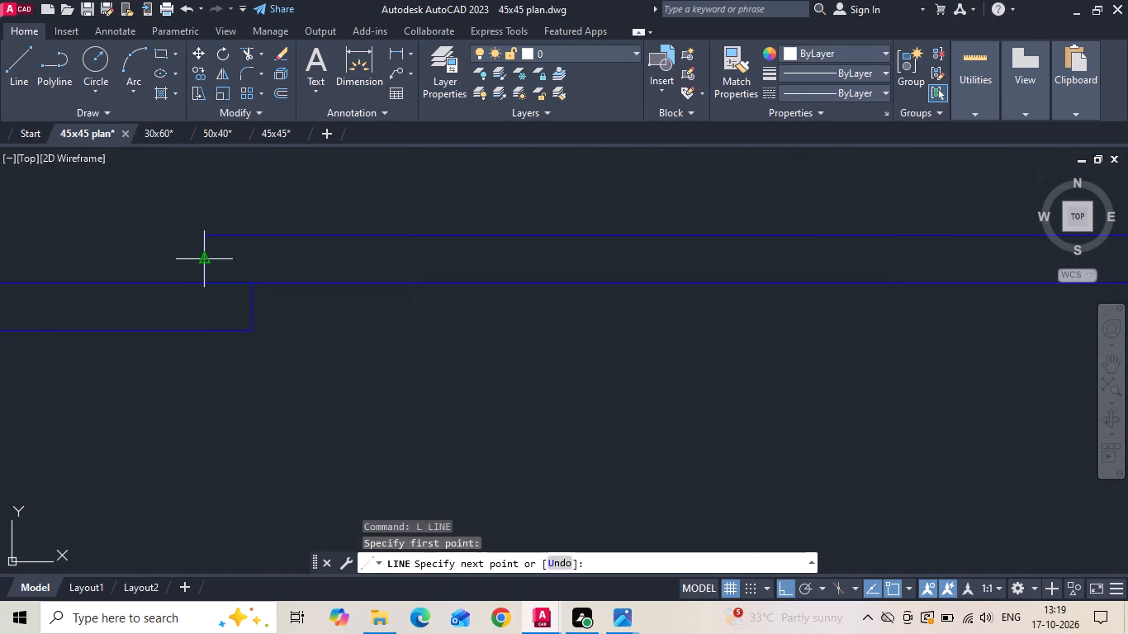
pyautogui.scroll(-2, 209, 261)
pyautogui.scroll(2, 557, 247)
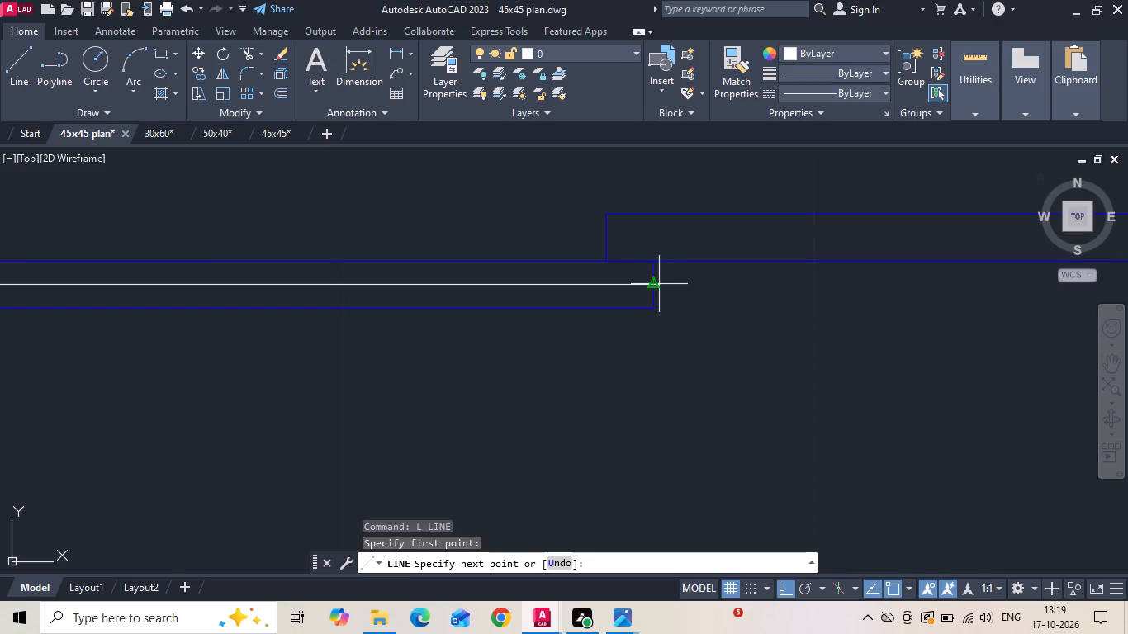
pyautogui.click(659, 284)
pyautogui.press('Escape')
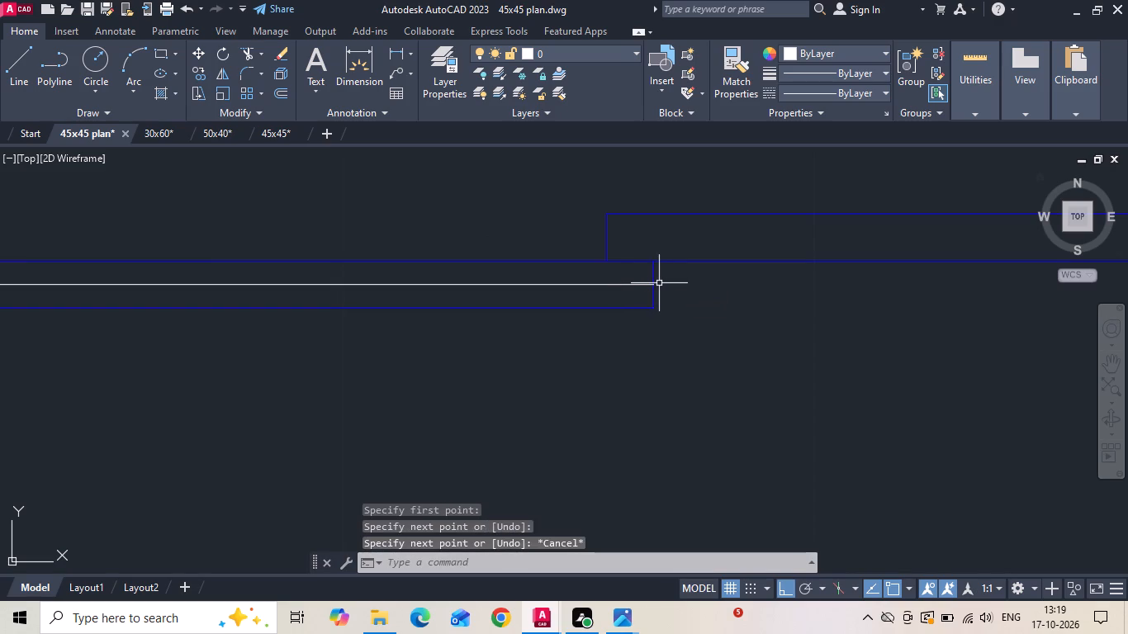
# Select the rotated window together with its end lines and guide line.
pyautogui.scroll(-4, 650, 299)
pyautogui.scroll(-4, 473, 311)
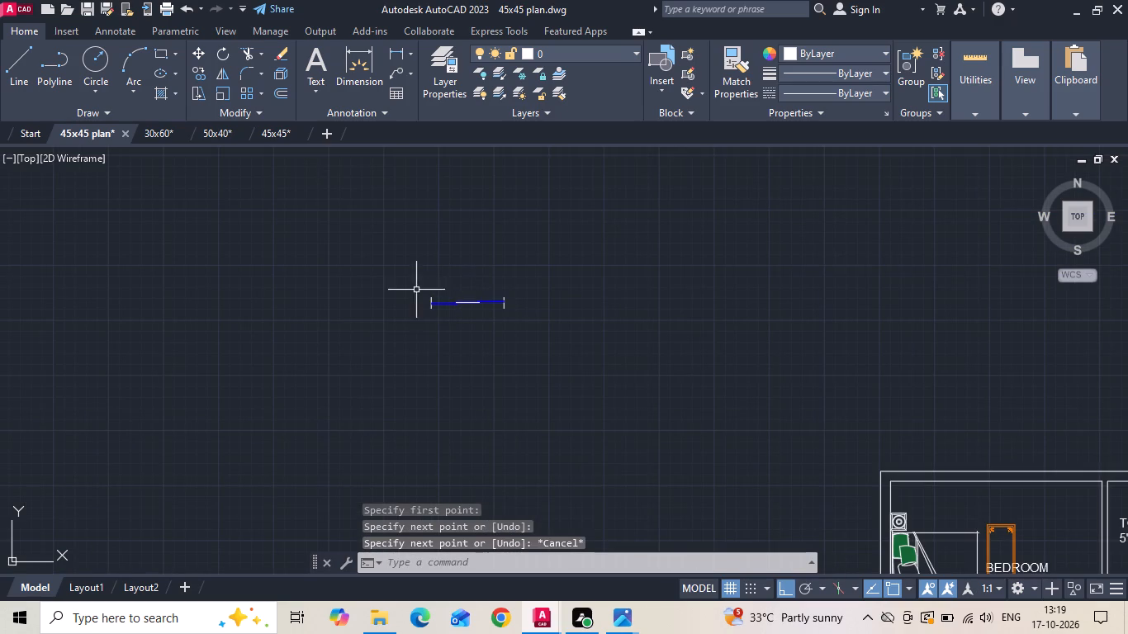
pyautogui.click(407, 286)
pyautogui.click(523, 335)
pyautogui.rightClick(524, 335)
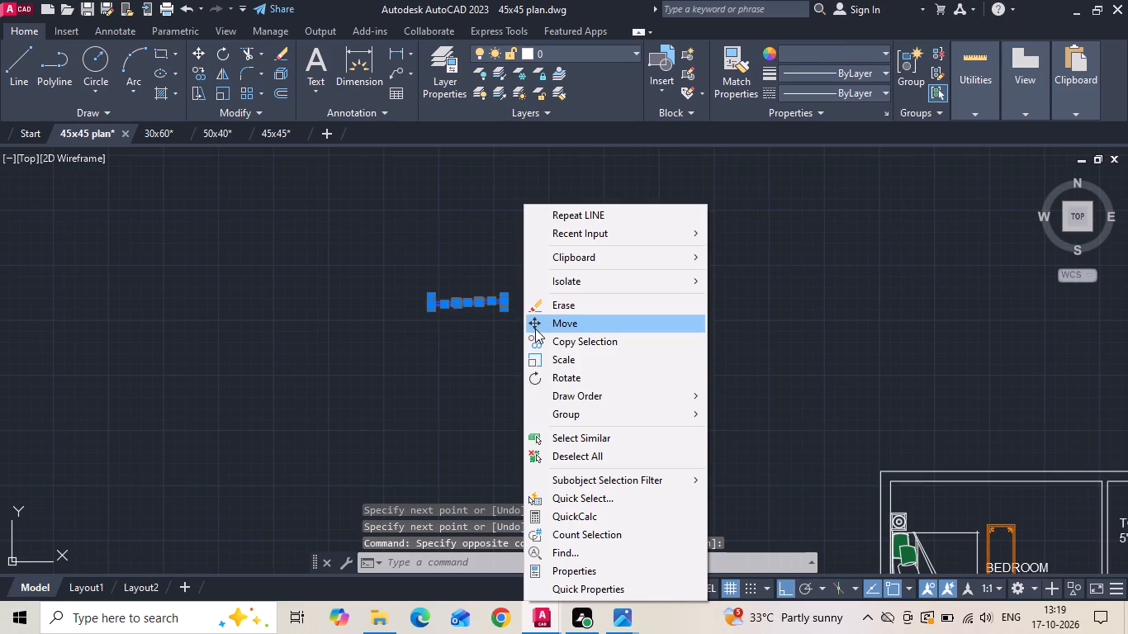
pyautogui.press('Escape')
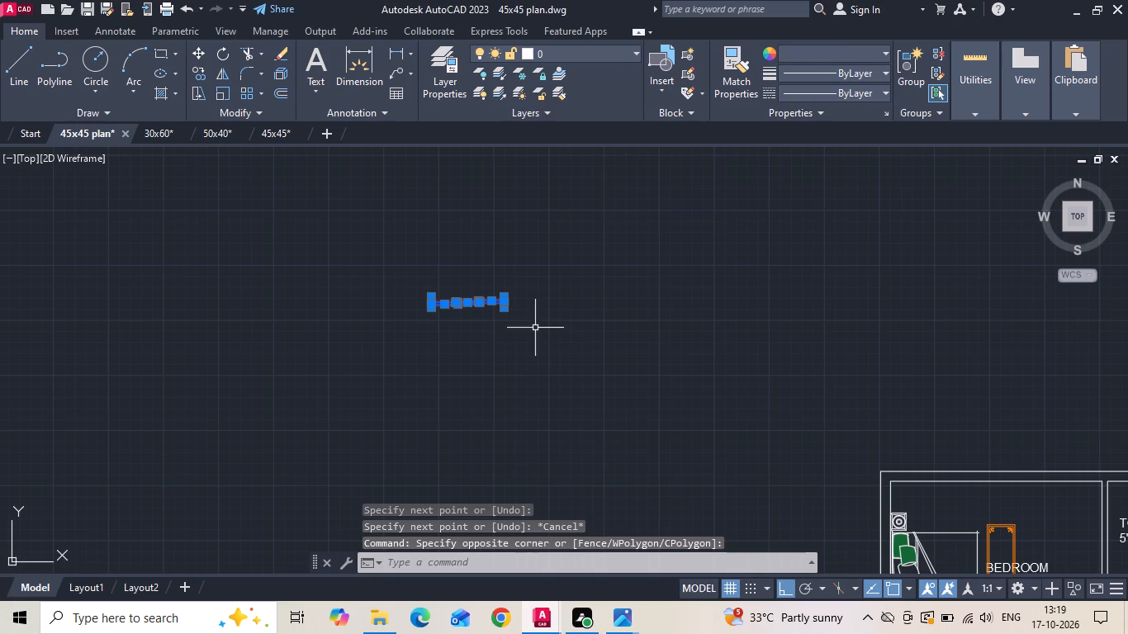
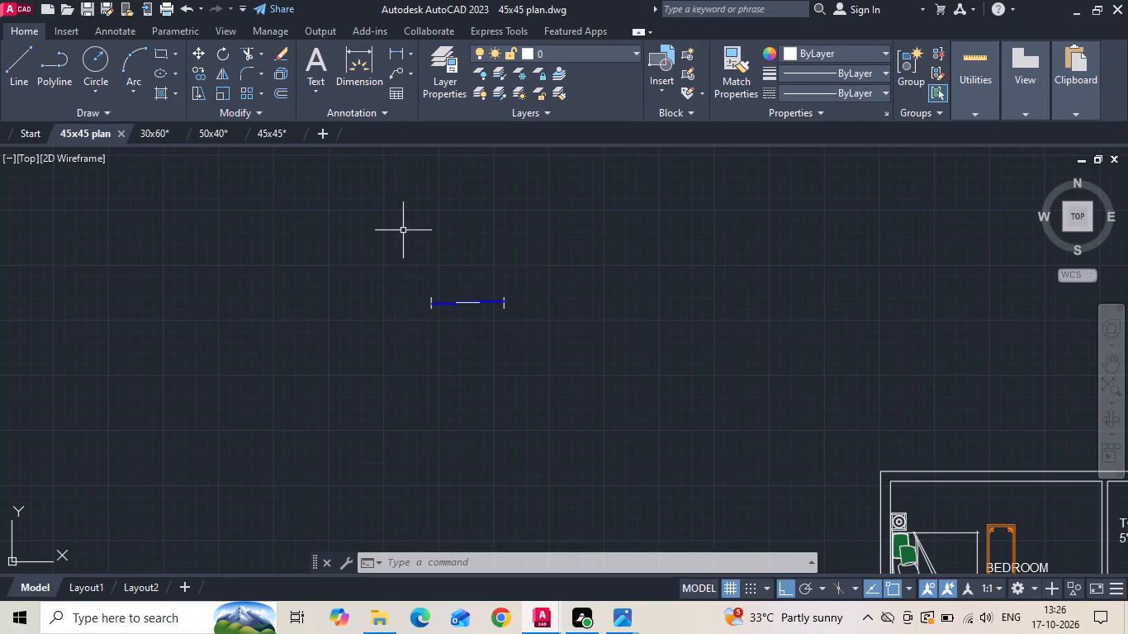
# Draw a short vertical guide line across the ground-floor plan's top outer wall above the 16'0"X15'0" bedroom.
pyautogui.scroll(2, 409, 310)
pyautogui.scroll(-4, 382, 289)
pyautogui.scroll(1, 619, 367)
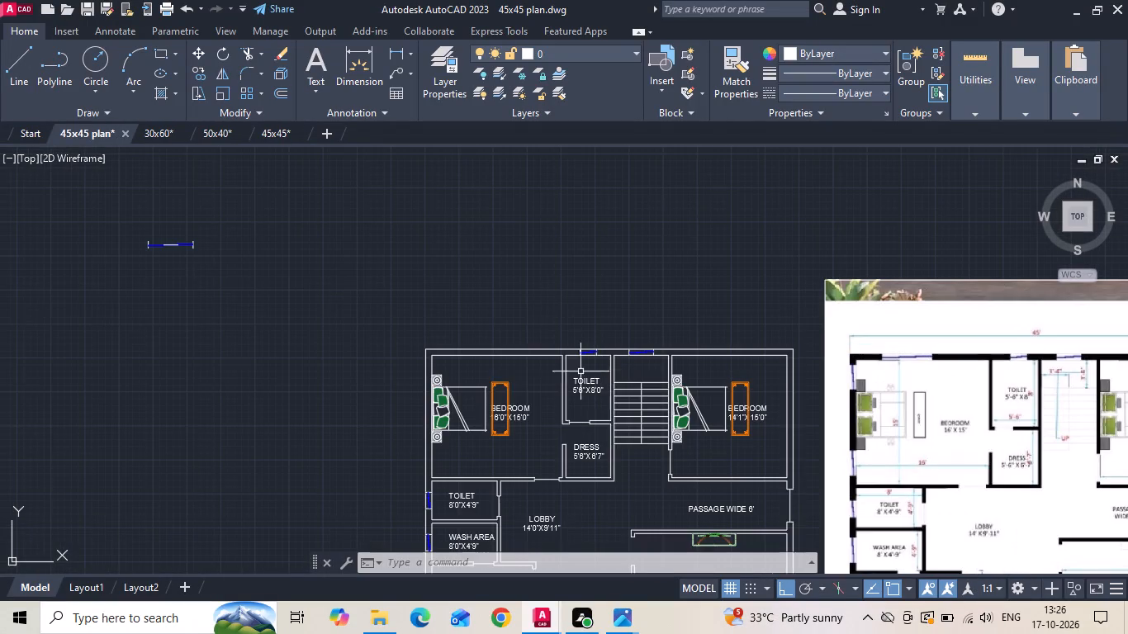
pyautogui.write('l')
pyautogui.press('space')
pyautogui.scroll(2, 462, 355)
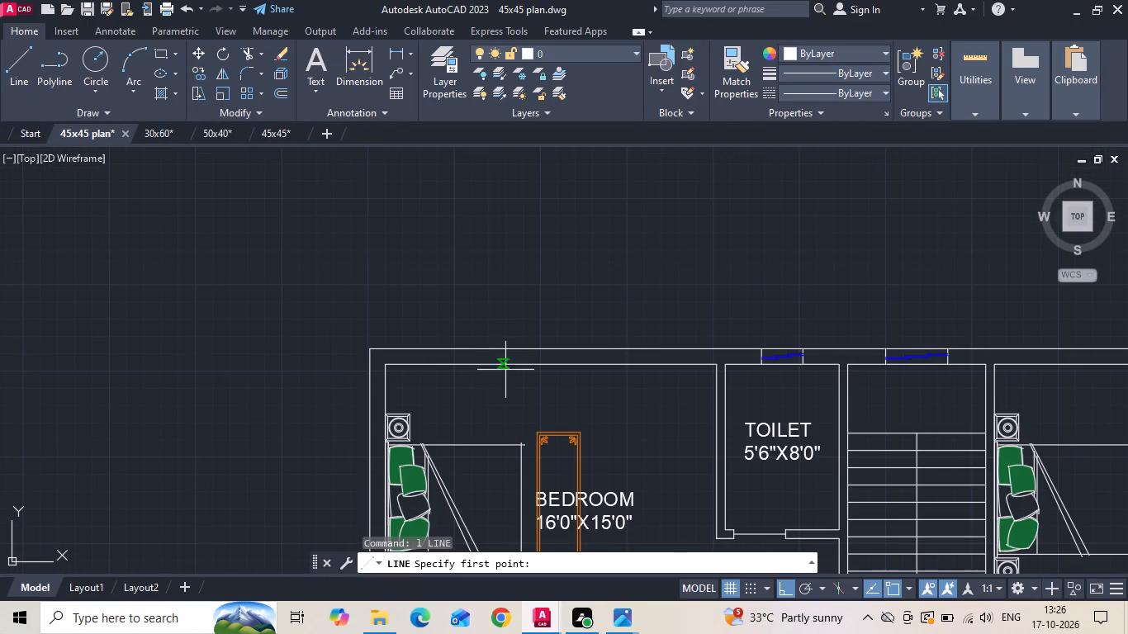
pyautogui.scroll(2, 511, 367)
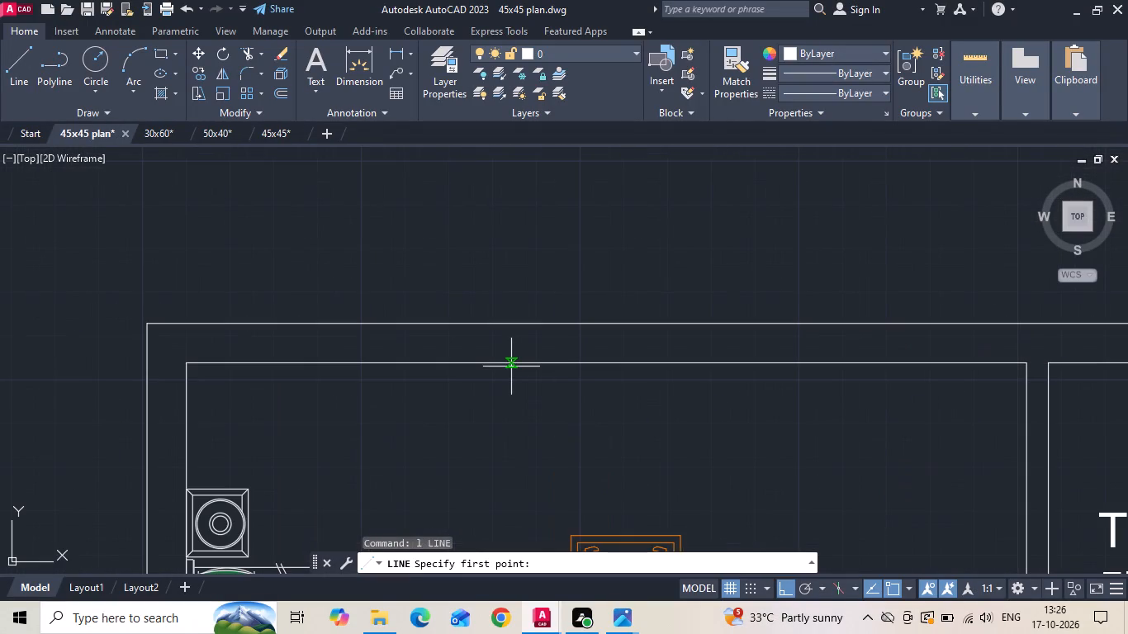
pyautogui.click(511, 367)
pyautogui.click(516, 324)
pyautogui.press('Escape')
# Move the horizontal spare window with its end lines and guide line onto the midpoint of the vertical guide in the 16'0"X15'0" bedroom's top wall.
pyautogui.scroll(-4, 518, 340)
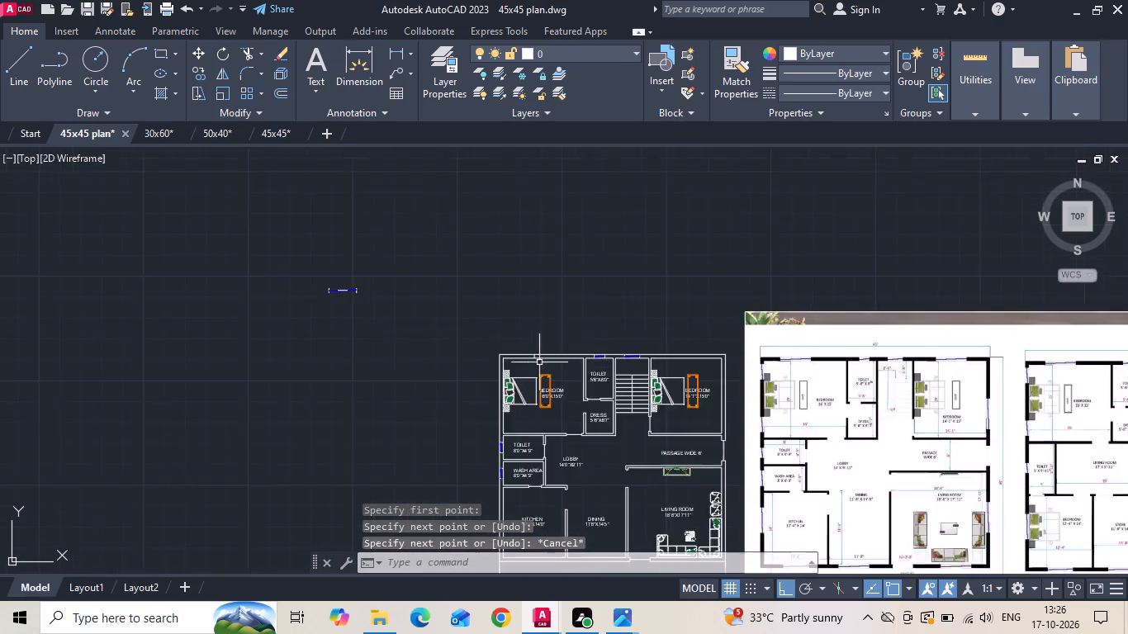
pyautogui.scroll(-2, 538, 362)
pyautogui.scroll(3, 448, 320)
pyautogui.moveTo(370, 366); pyautogui.dragTo(382, 362)
pyautogui.click(576, 263)
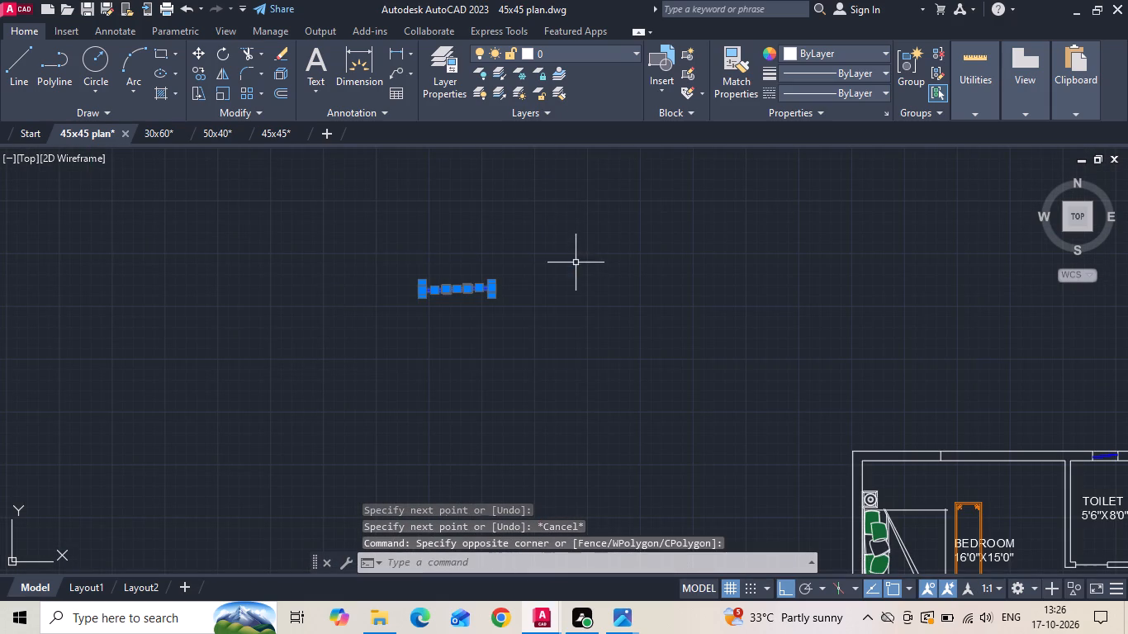
pyautogui.rightClick(576, 263)
pyautogui.click(609, 324)
pyautogui.scroll(4, 470, 266)
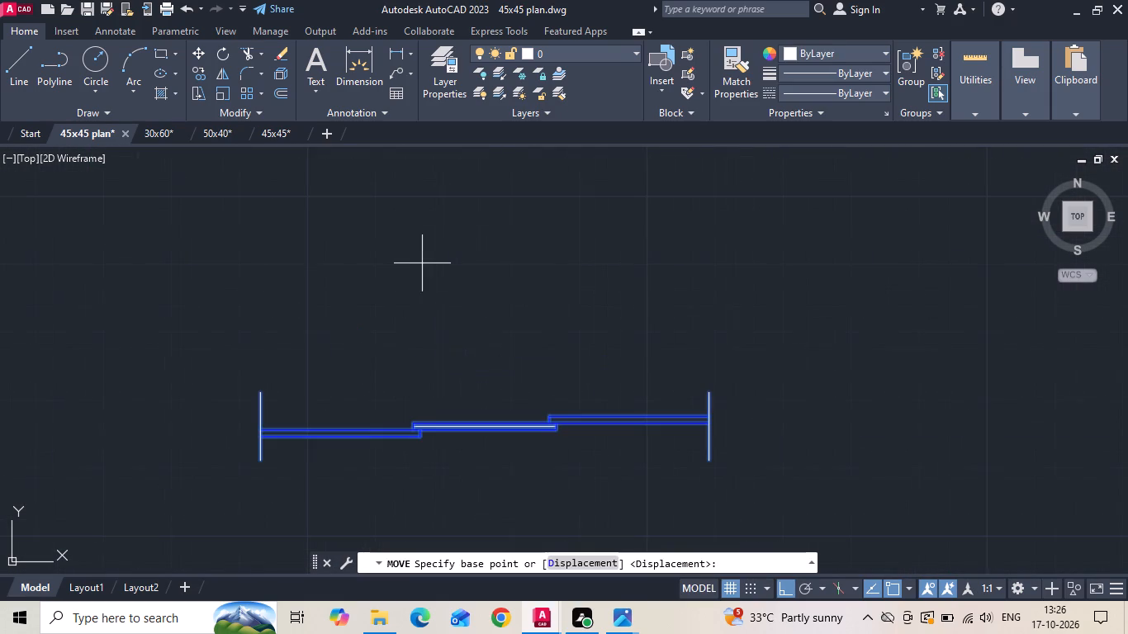
pyautogui.scroll(3, 491, 436)
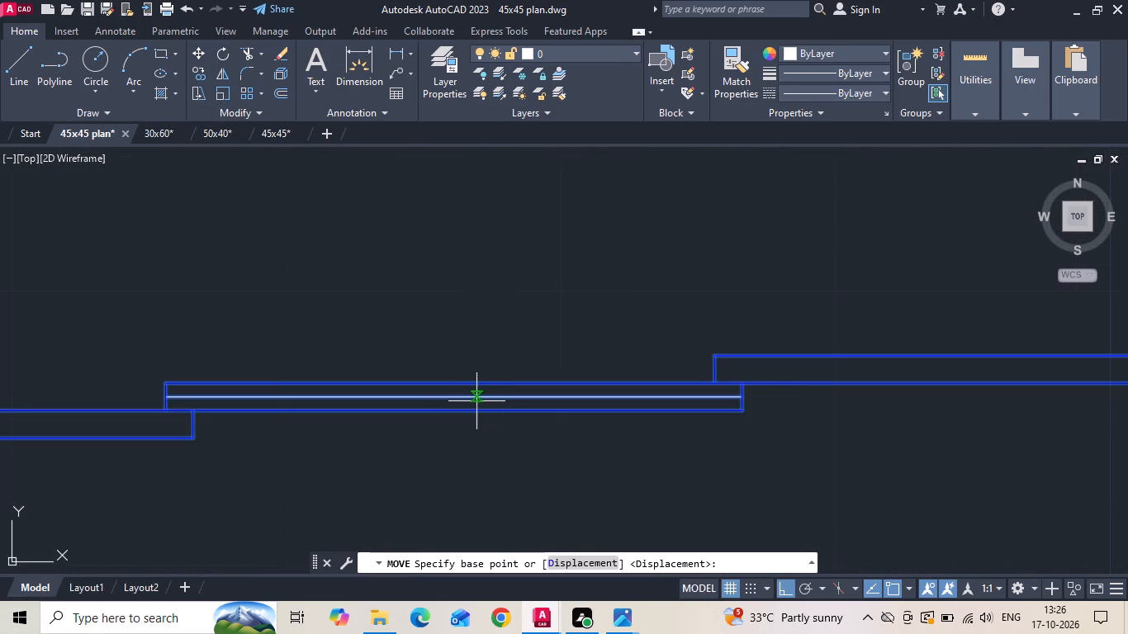
pyautogui.click(454, 396)
pyautogui.scroll(-8, 453, 360)
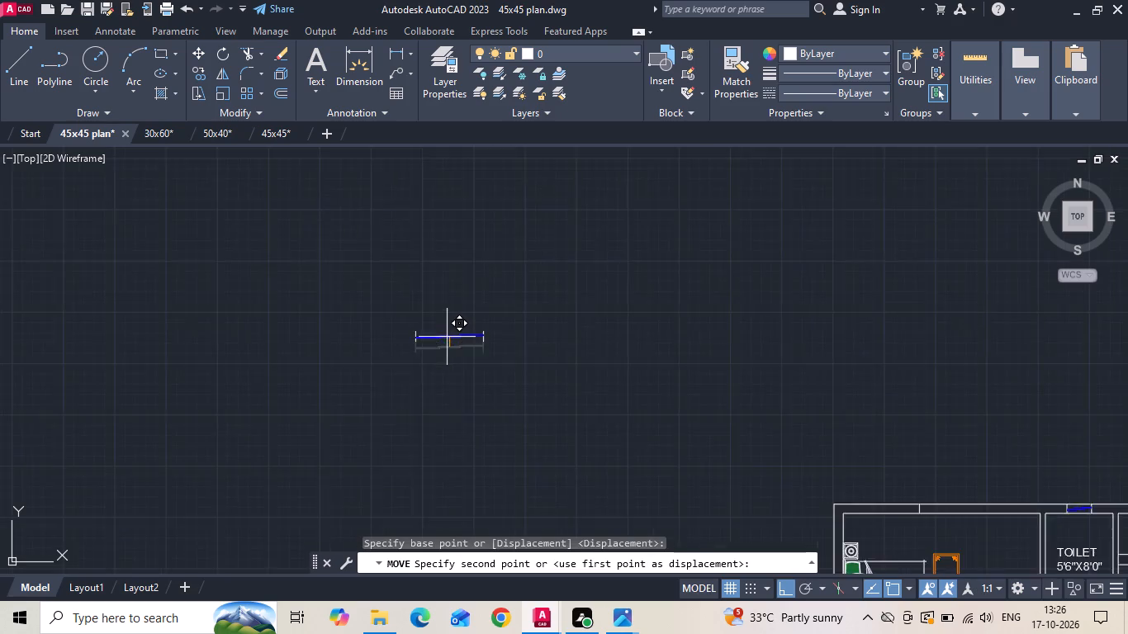
pyautogui.scroll(-3, 447, 336)
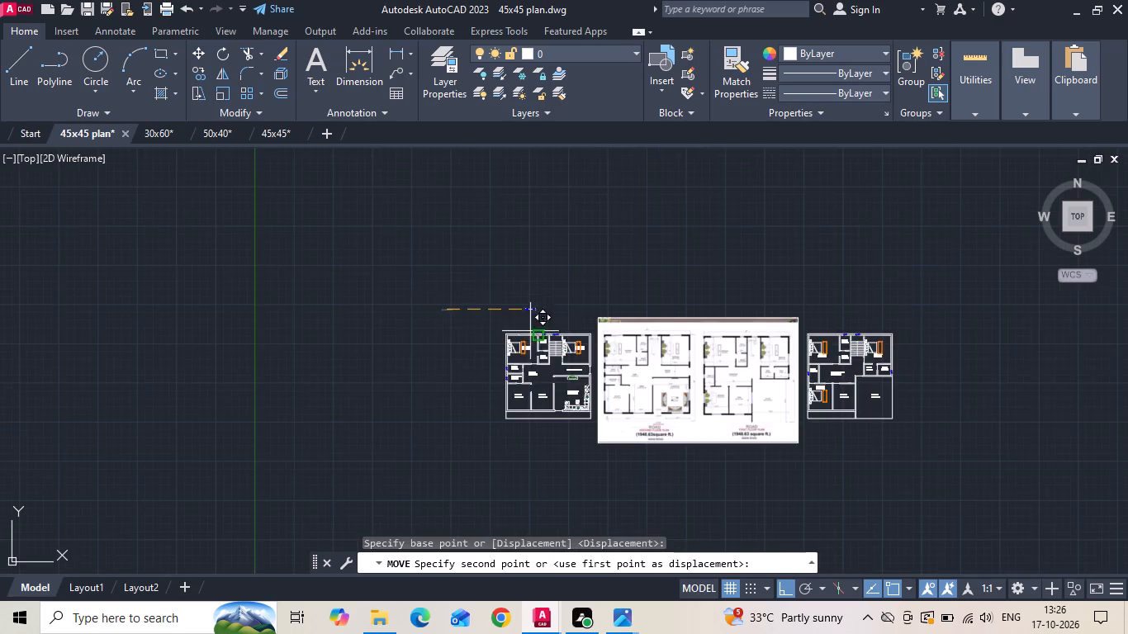
pyautogui.scroll(4, 574, 334)
pyautogui.scroll(2, 246, 284)
pyautogui.scroll(1, 324, 291)
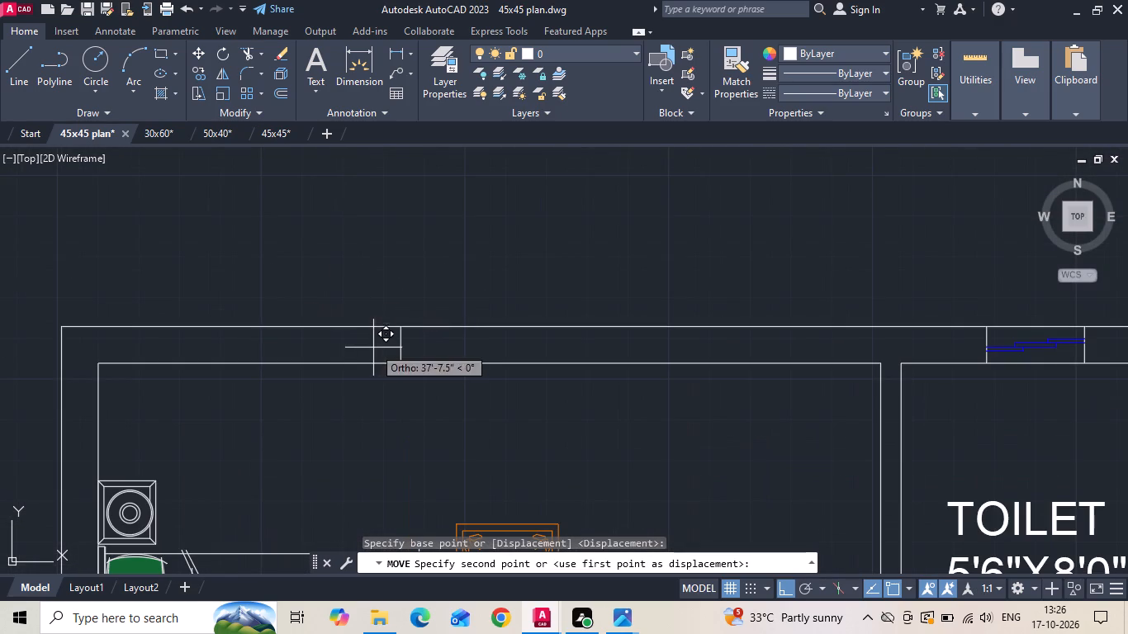
pyautogui.scroll(2, 404, 343)
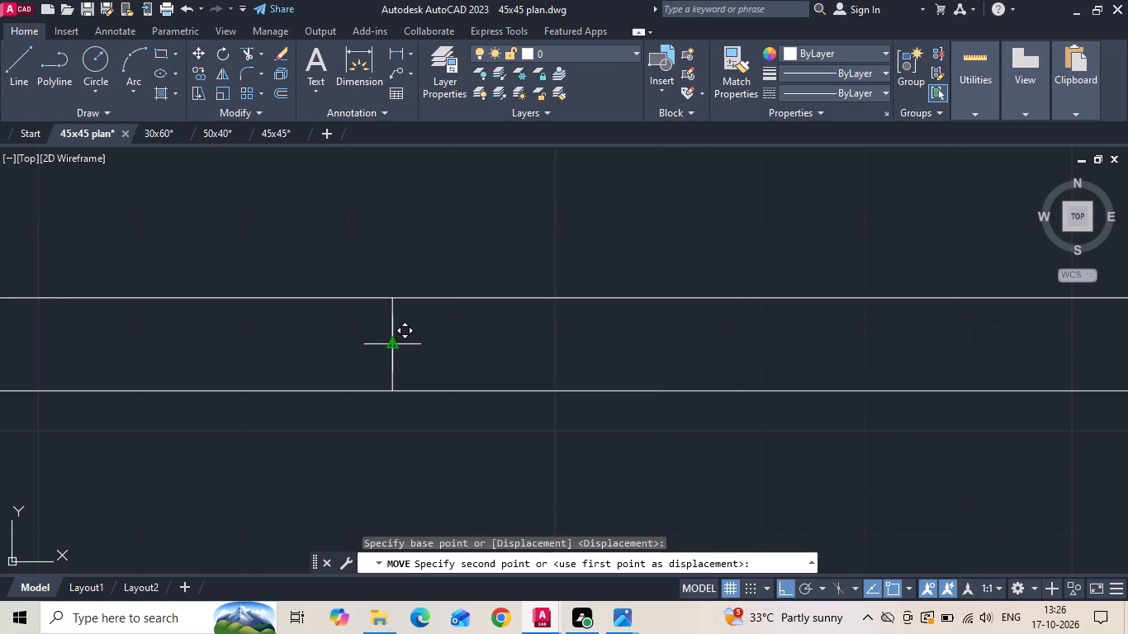
pyautogui.click(390, 345)
# Trim the moved window's two end lines where they project beyond the inner and outer wall lines.
pyautogui.write('tr')
pyautogui.press('space')
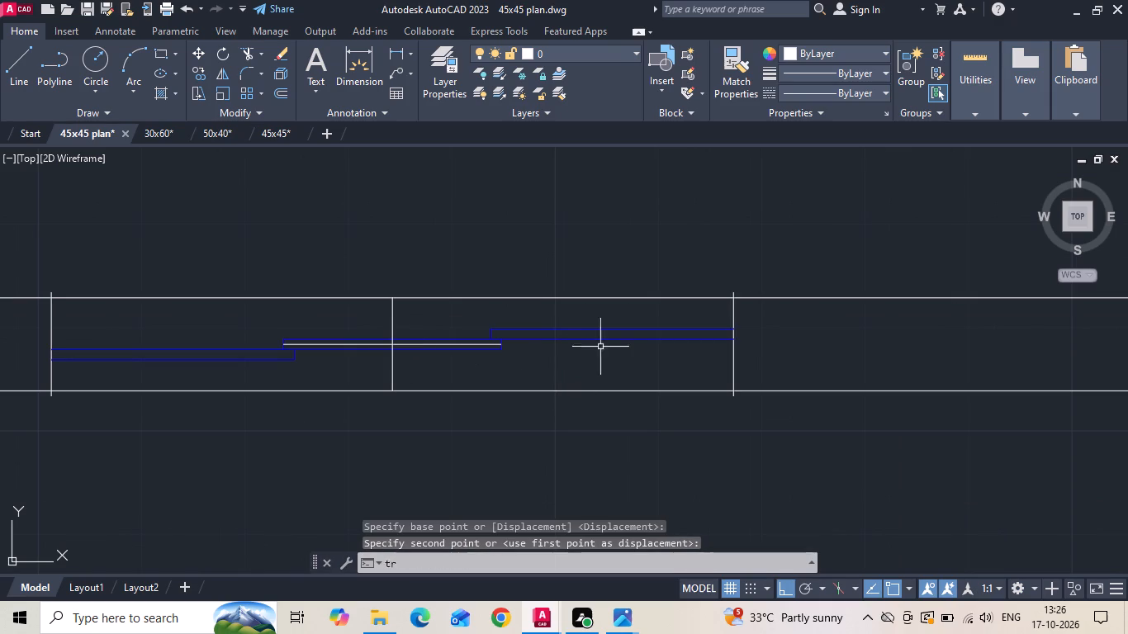
pyautogui.press('space')
pyautogui.click(735, 294)
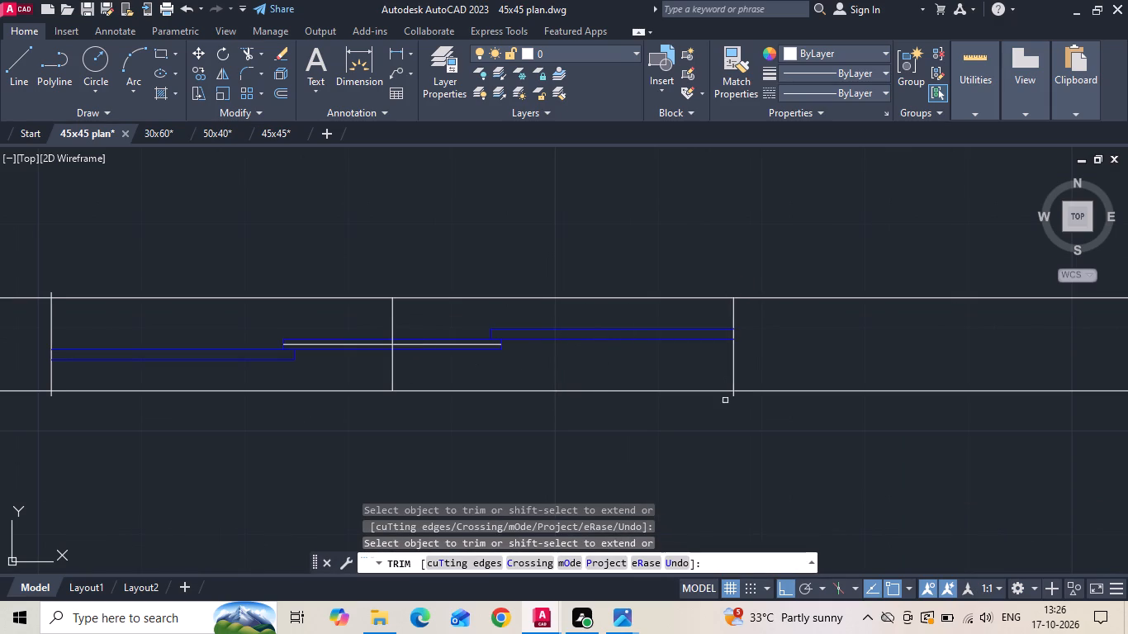
pyautogui.click(734, 395)
pyautogui.scroll(-1, 726, 396)
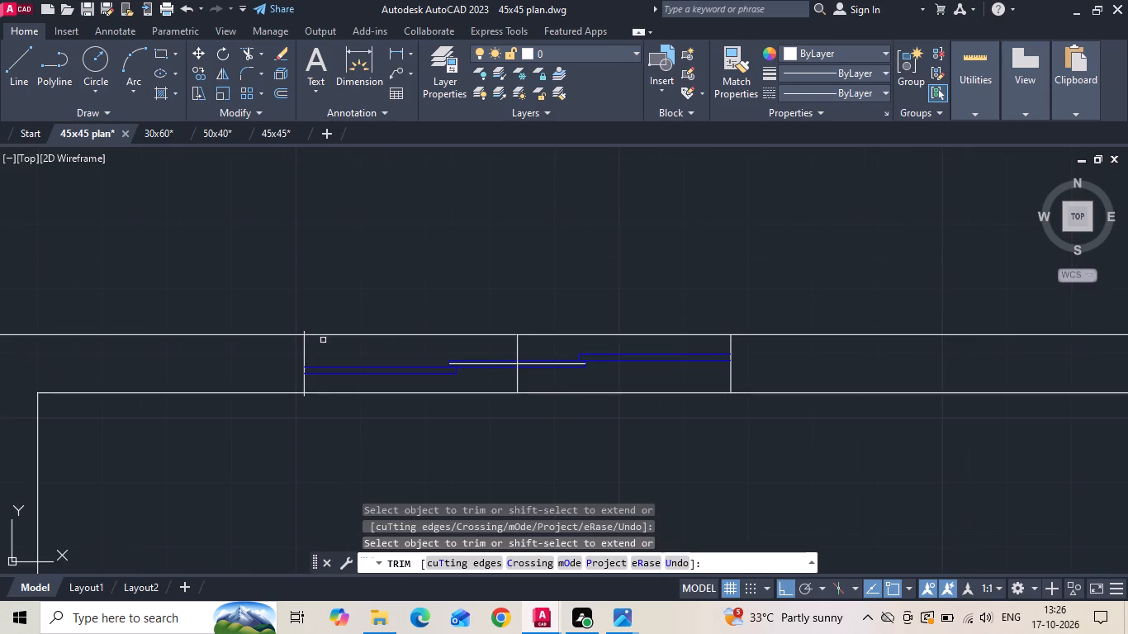
pyautogui.scroll(2, 315, 341)
pyautogui.click(294, 324)
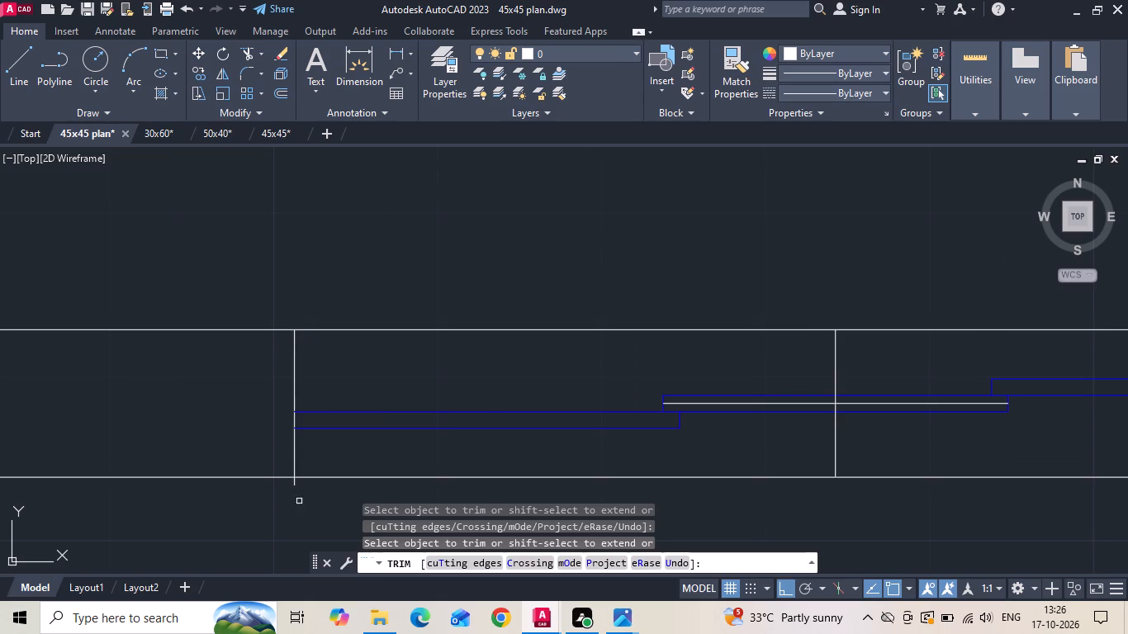
pyautogui.click(295, 482)
pyautogui.press('Escape')
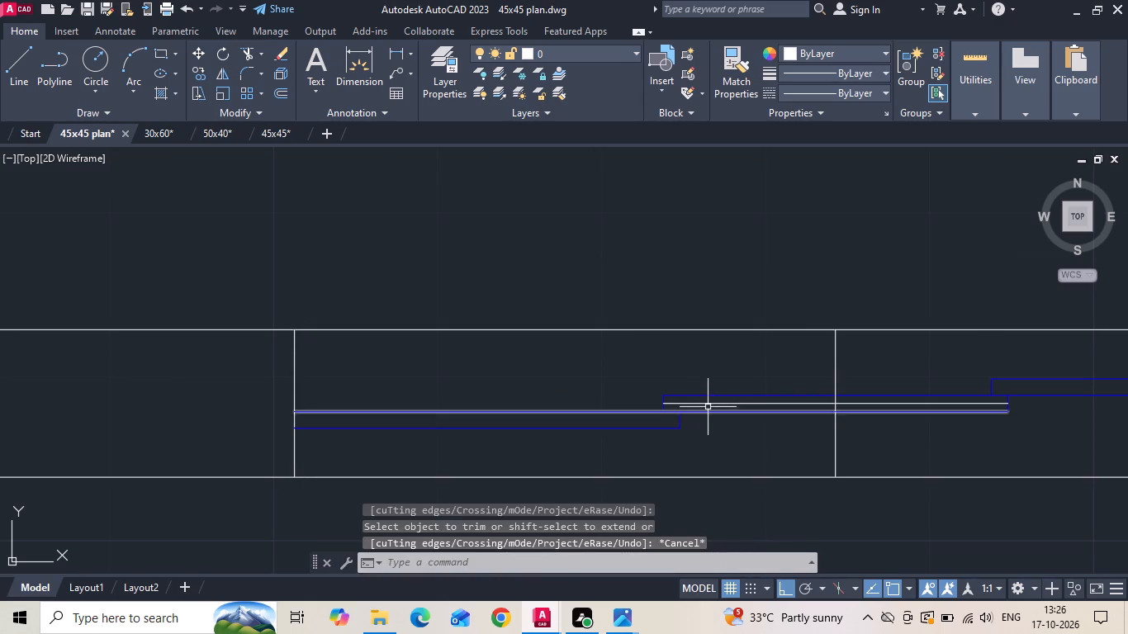
# Delete the horizontal and vertical guide lines crossing inside the 16'0"X15'0" bedroom window.
pyautogui.click(709, 400)
pyautogui.press('Delete')
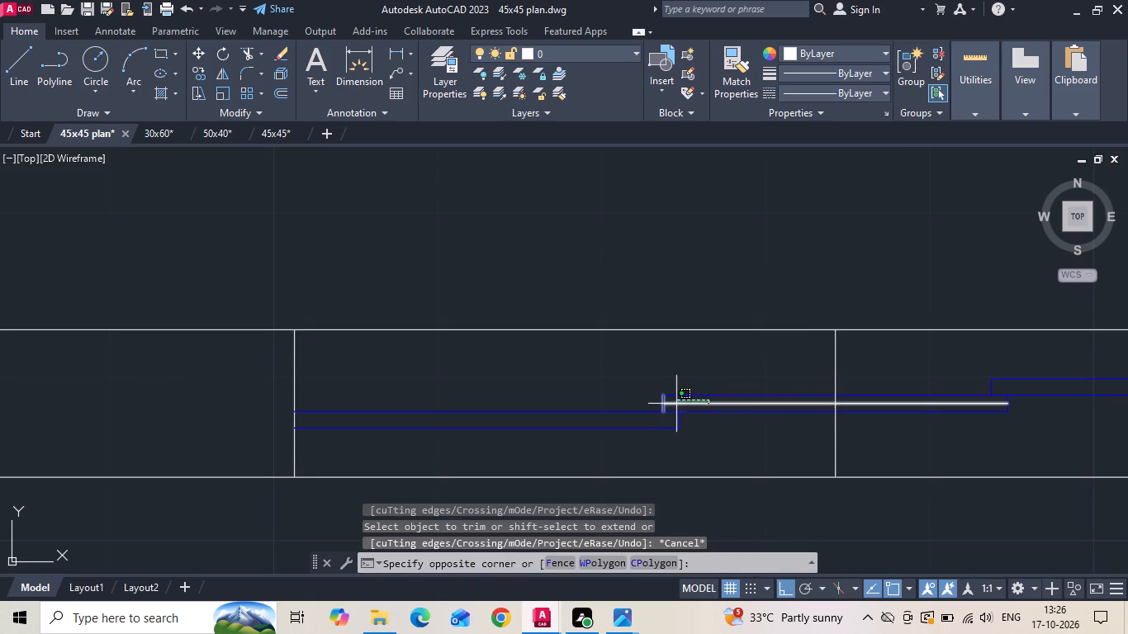
pyautogui.click(713, 409)
pyautogui.click(714, 407)
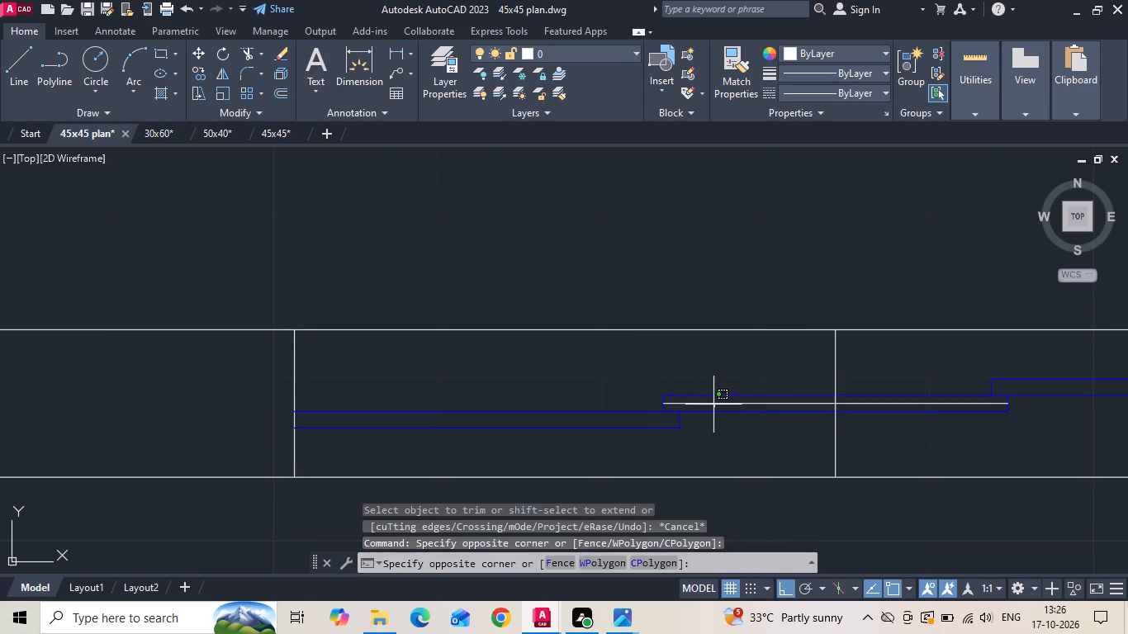
pyautogui.click(709, 401)
pyautogui.moveTo(843, 371); pyautogui.dragTo(820, 363)
pyautogui.click(784, 364)
pyautogui.press('Delete')
# Measure the distance from the 16'0"X15'0" bedroom's top-left inner corner to the window's left end line.
pyautogui.scroll(-3, 652, 366)
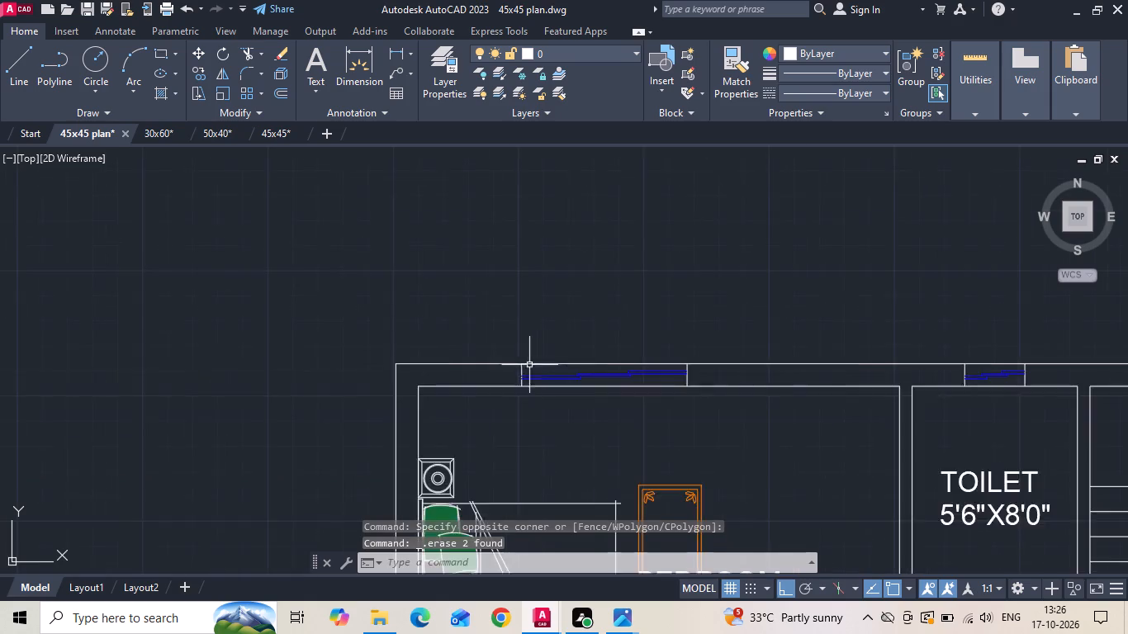
pyautogui.scroll(-2, 524, 356)
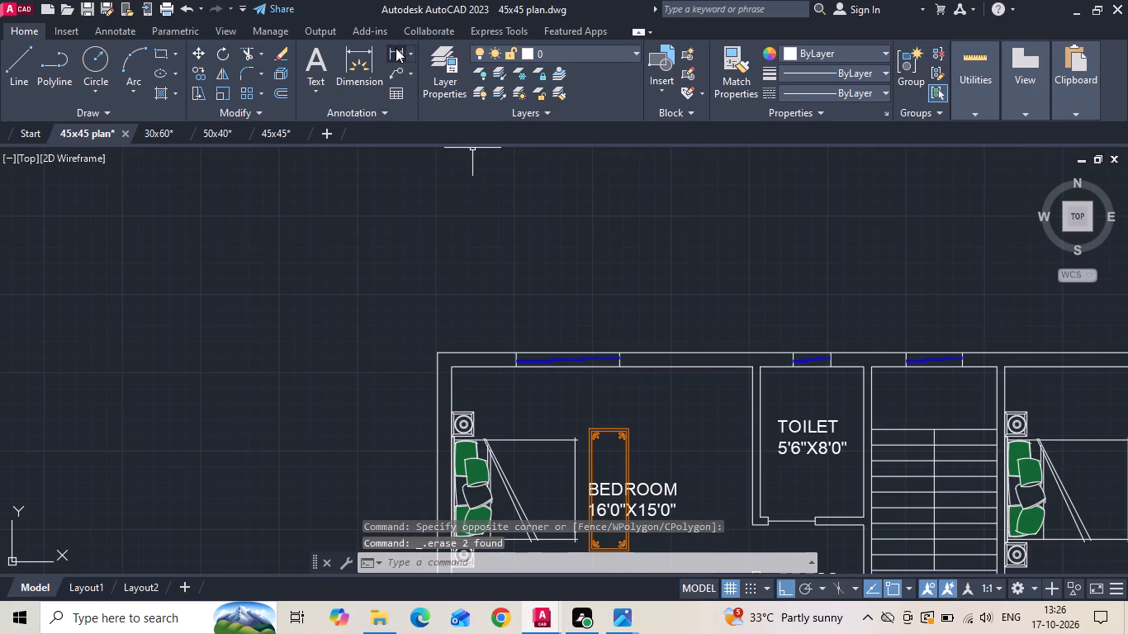
pyautogui.click(396, 51)
pyautogui.scroll(1, 523, 326)
pyautogui.scroll(1, 480, 409)
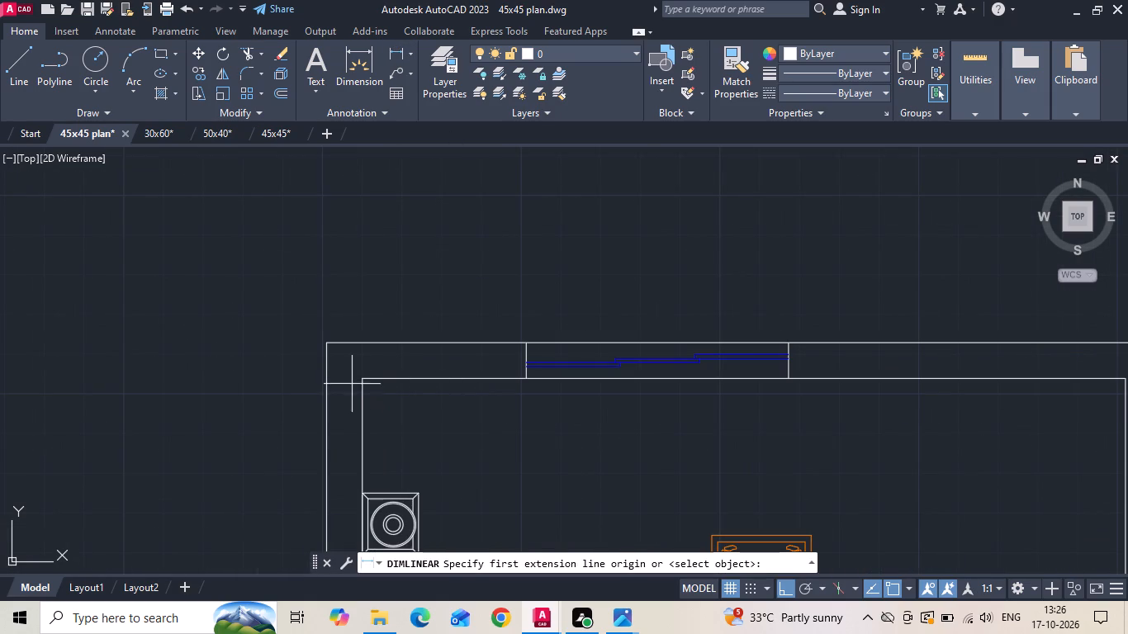
pyautogui.click(361, 384)
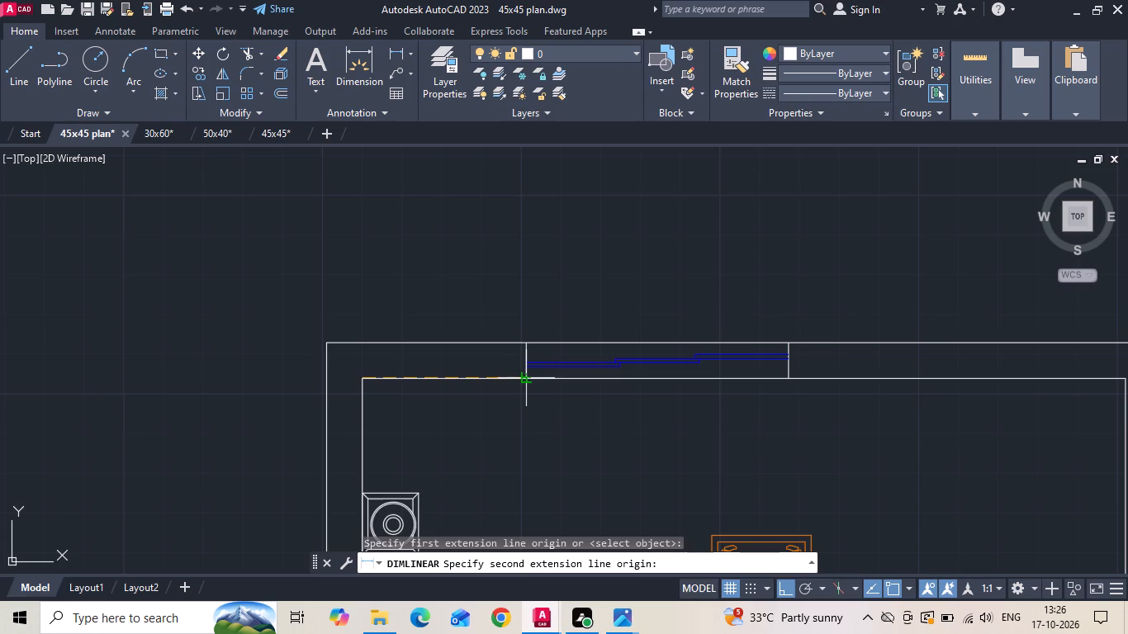
pyautogui.click(524, 378)
pyautogui.press('space')
# Move the 16'0"X15'0" bedroom window and its end lines 0.8" to the right along the top wall.
pyautogui.moveTo(515, 404); pyautogui.dragTo(572, 352)
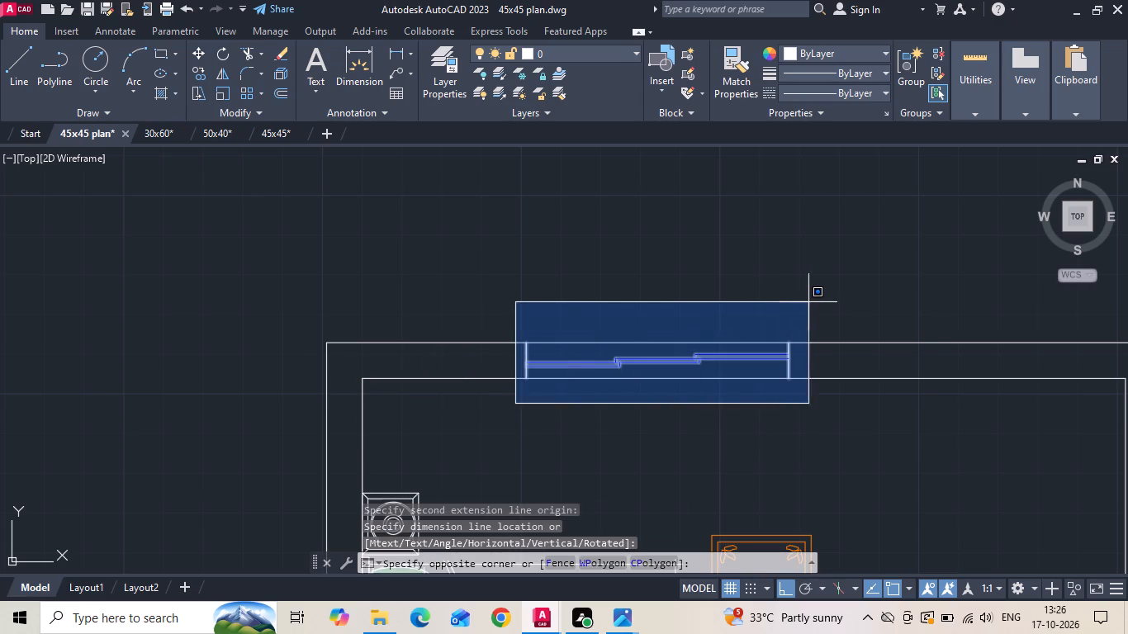
pyautogui.click(810, 302)
pyautogui.rightClick(756, 266)
pyautogui.click(781, 324)
pyautogui.moveTo(746, 315); pyautogui.dragTo(790, 313)
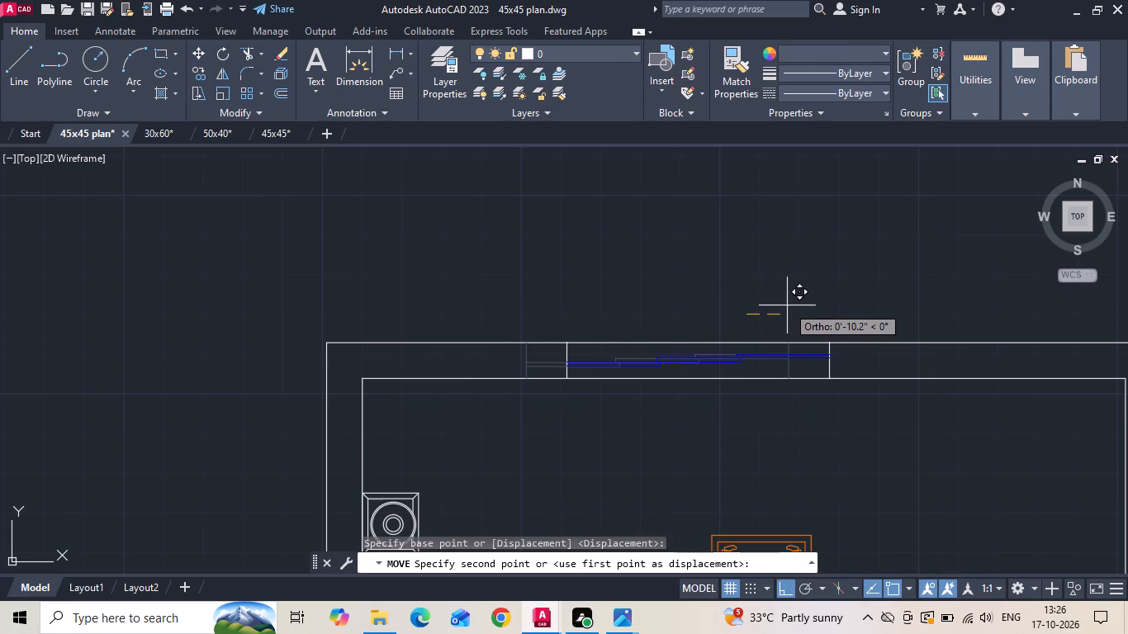
pyautogui.write('.8')
pyautogui.press('Return')
# Measure the distance from the window's right end line to the 16'0"X15'0" bedroom's right inner wall.
pyautogui.scroll(-2, 649, 311)
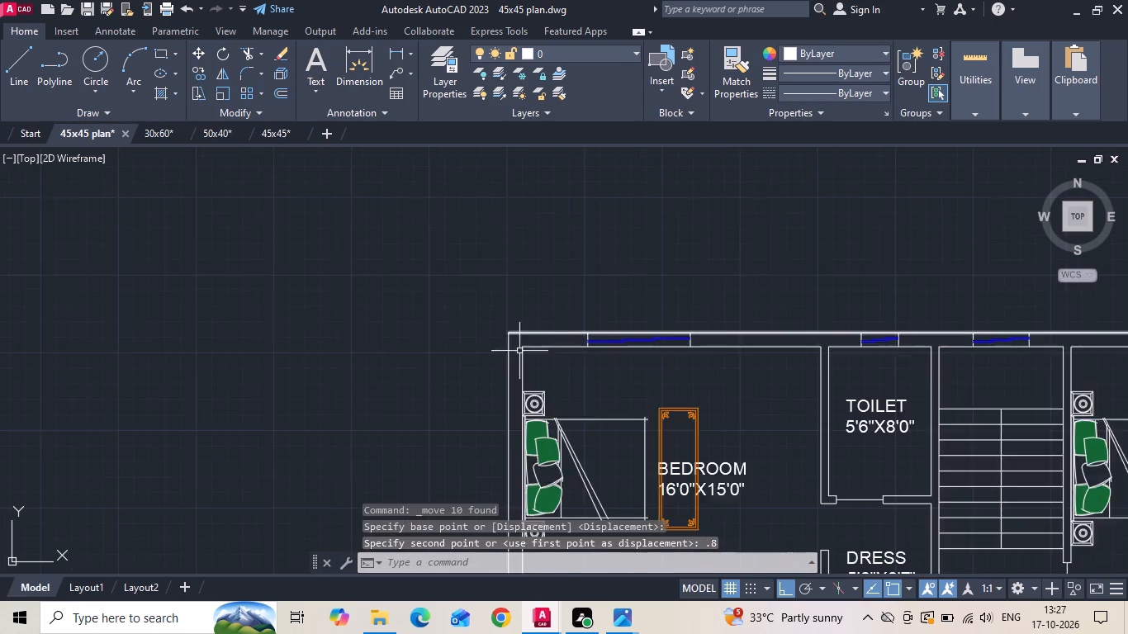
pyautogui.scroll(-2, 511, 346)
pyautogui.scroll(2, 602, 369)
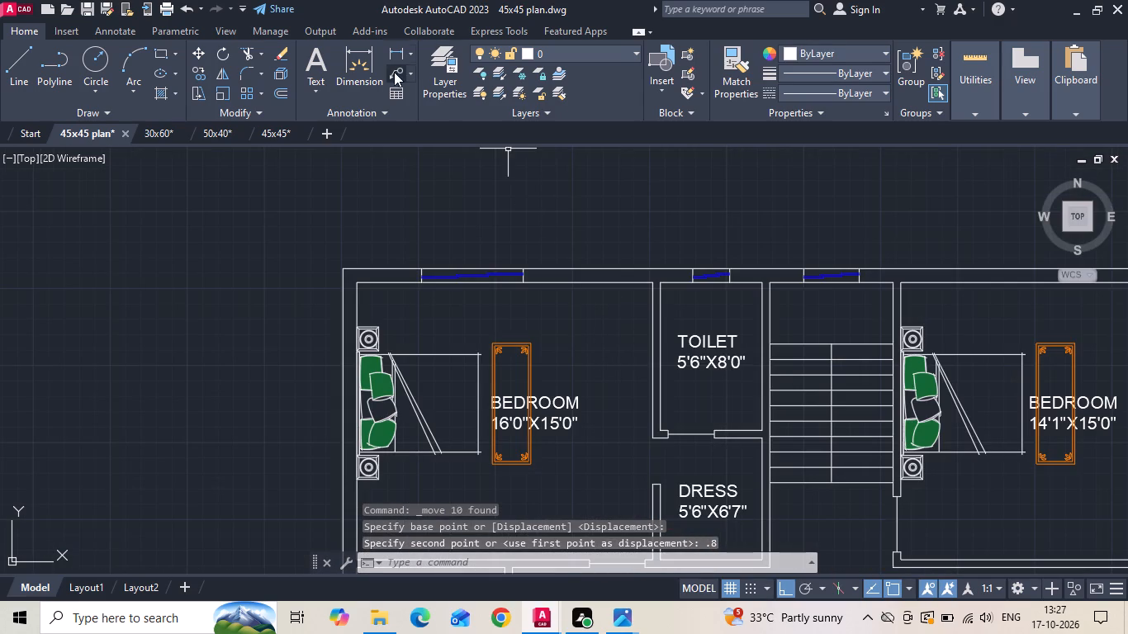
pyautogui.click(398, 60)
pyautogui.scroll(1, 544, 287)
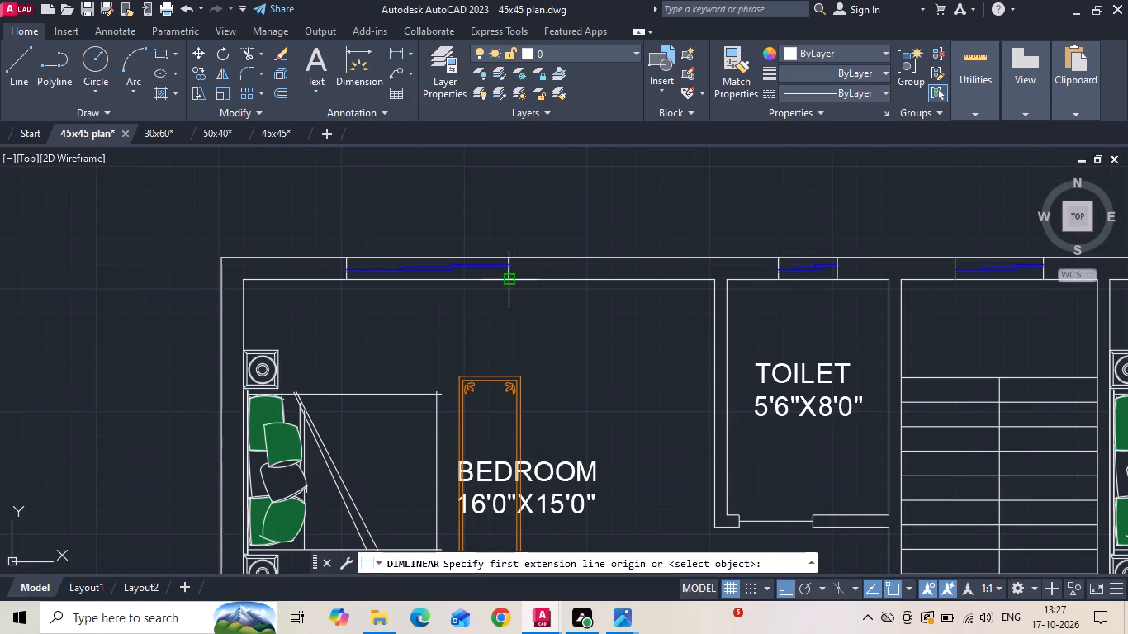
pyautogui.click(513, 277)
pyautogui.click(720, 277)
pyautogui.press('Escape')
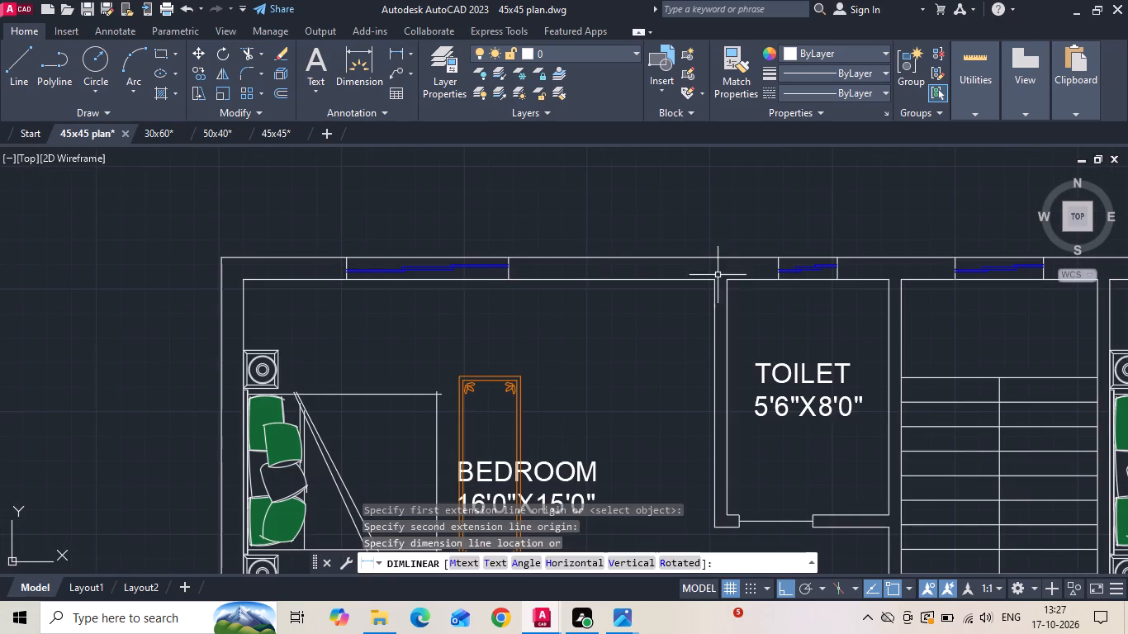
# Copy the 16'0"X15'0" bedroom's top window with its end lines horizontally into the top wall of the 14'1"X15'0" bedroom.
pyautogui.scroll(-3, 649, 272)
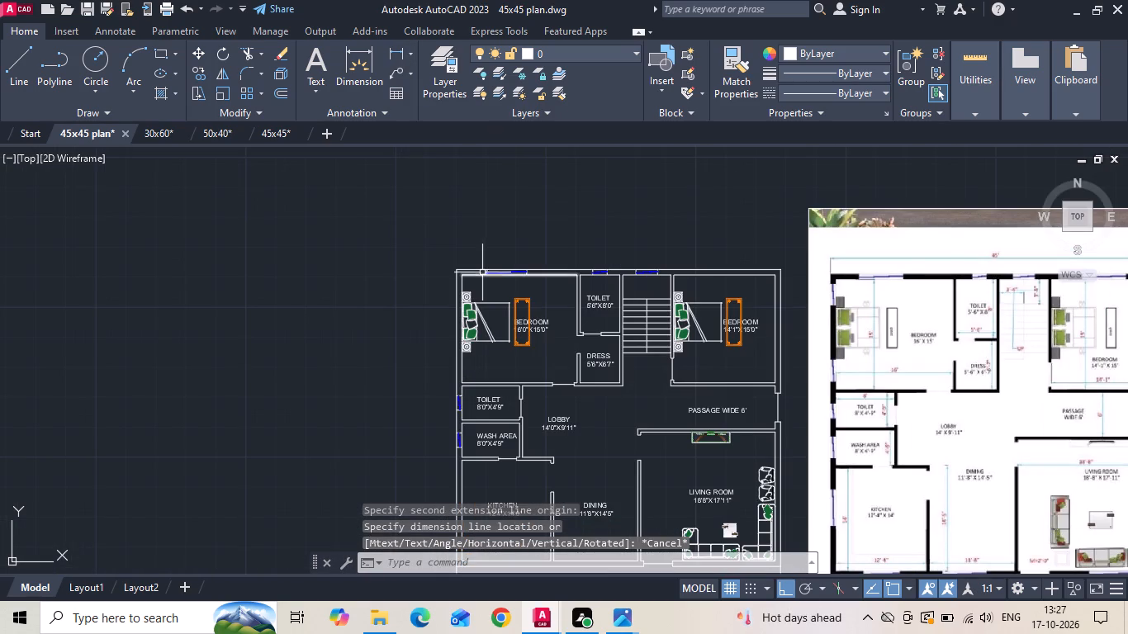
pyautogui.scroll(3, 528, 274)
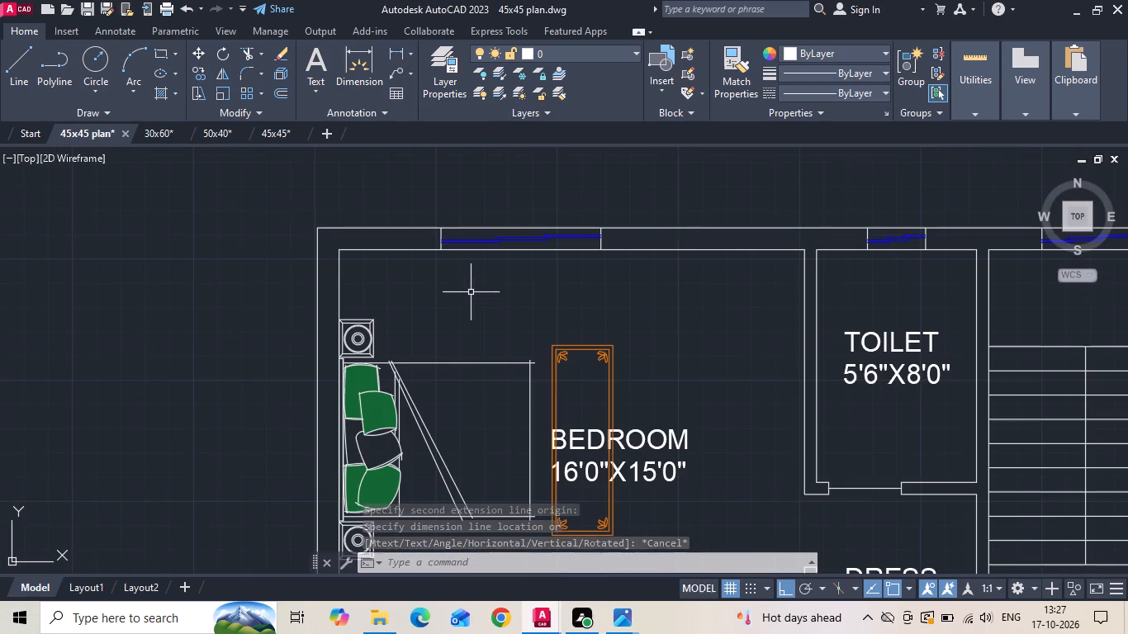
pyautogui.moveTo(422, 274); pyautogui.dragTo(454, 258)
pyautogui.click(636, 185)
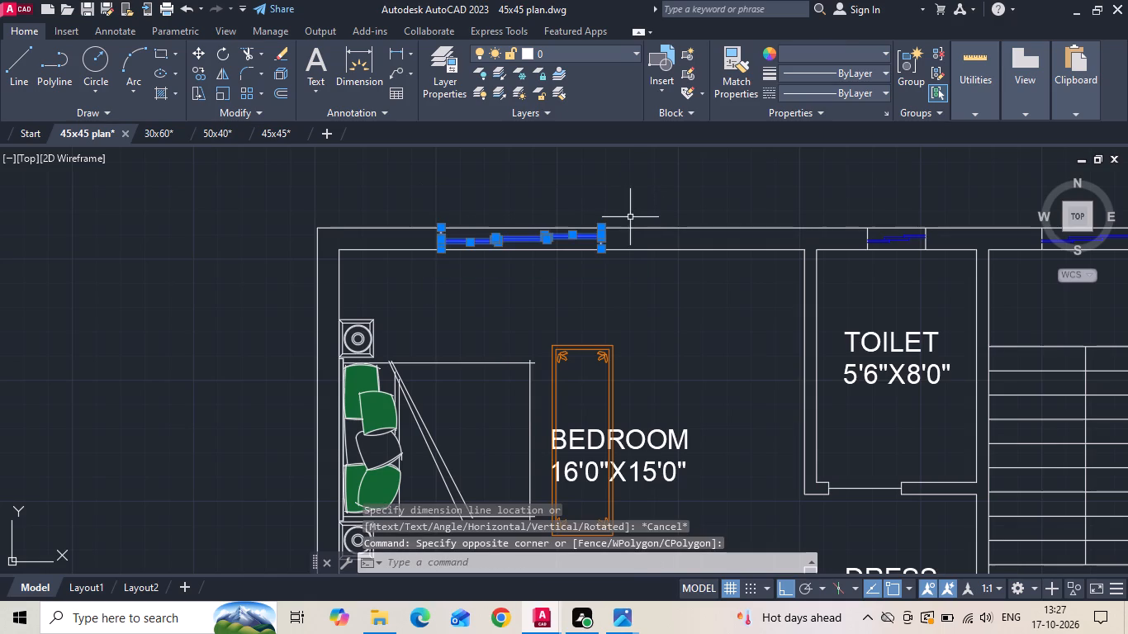
pyautogui.rightClick(630, 220)
pyautogui.click(679, 339)
pyautogui.scroll(-3, 465, 291)
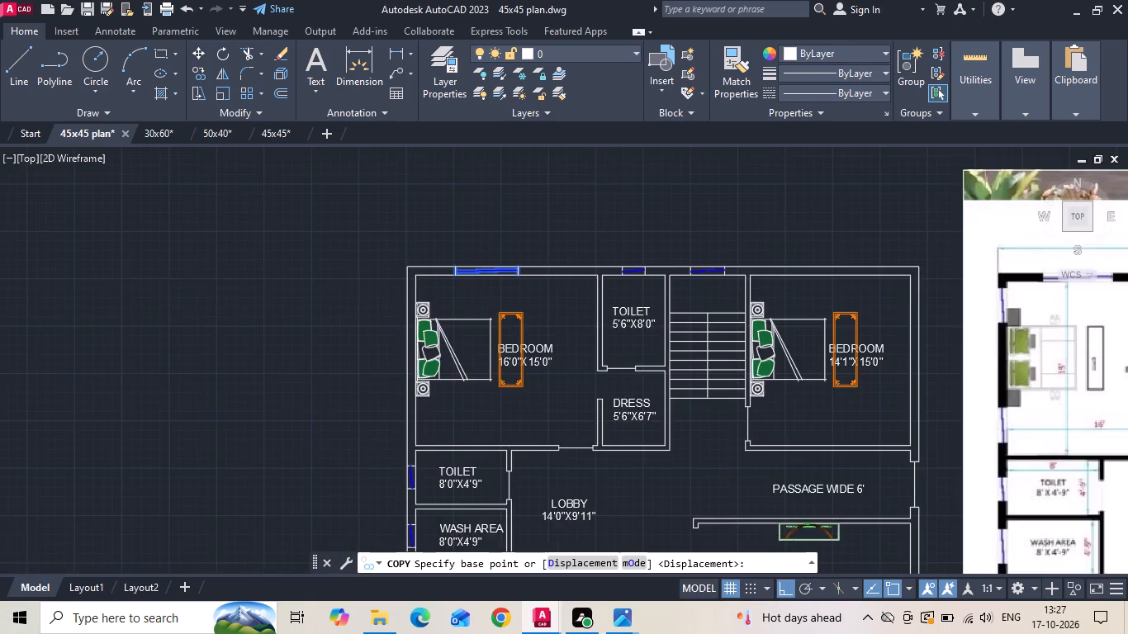
pyautogui.moveTo(476, 296); pyautogui.dragTo(509, 304)
pyautogui.scroll(1, 624, 289)
pyautogui.scroll(1, 724, 277)
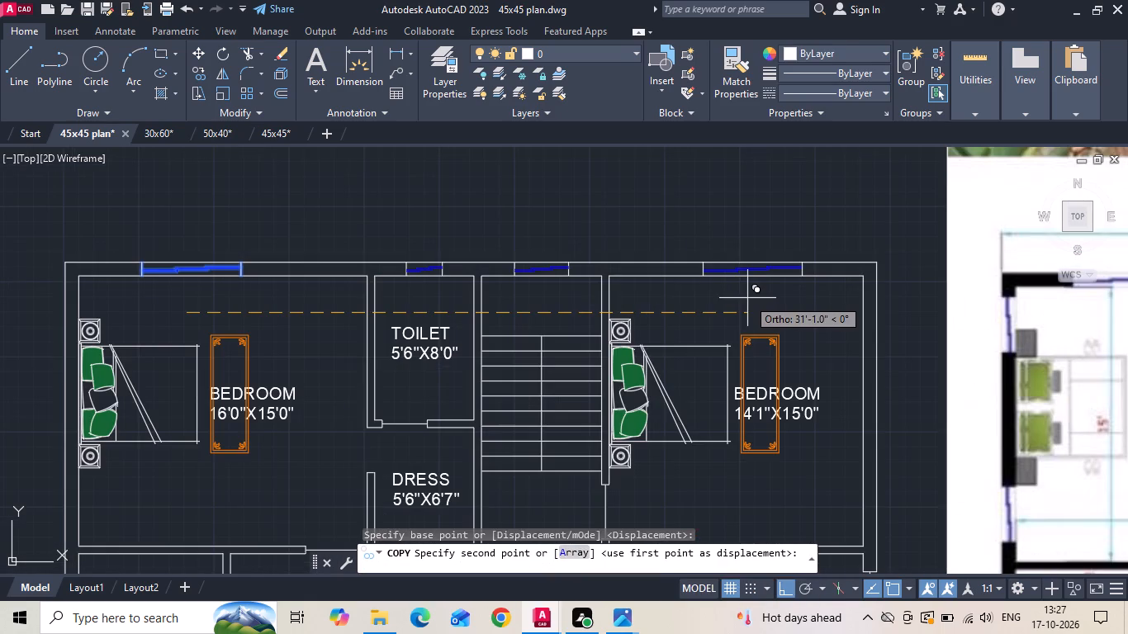
pyautogui.scroll(1, 746, 304)
pyautogui.click(715, 305)
pyautogui.press('Escape')
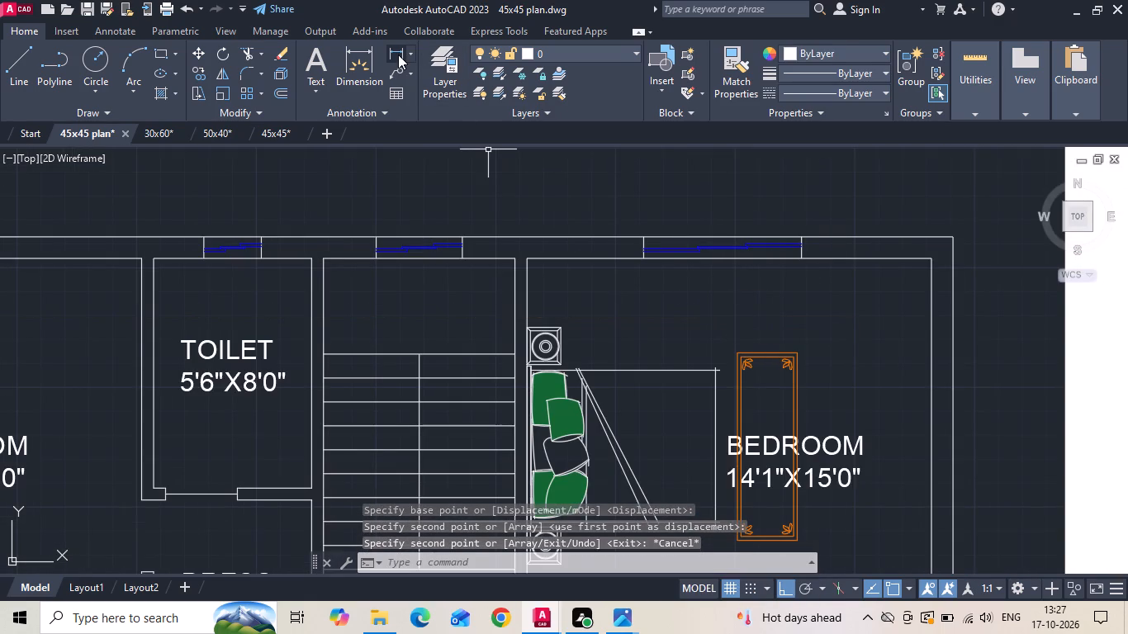
# Measure the distance from the 14'1"X15'0" bedroom's left inner wall to the top window's left end line.
pyautogui.click(398, 54)
pyautogui.scroll(2, 589, 209)
pyautogui.click(729, 331)
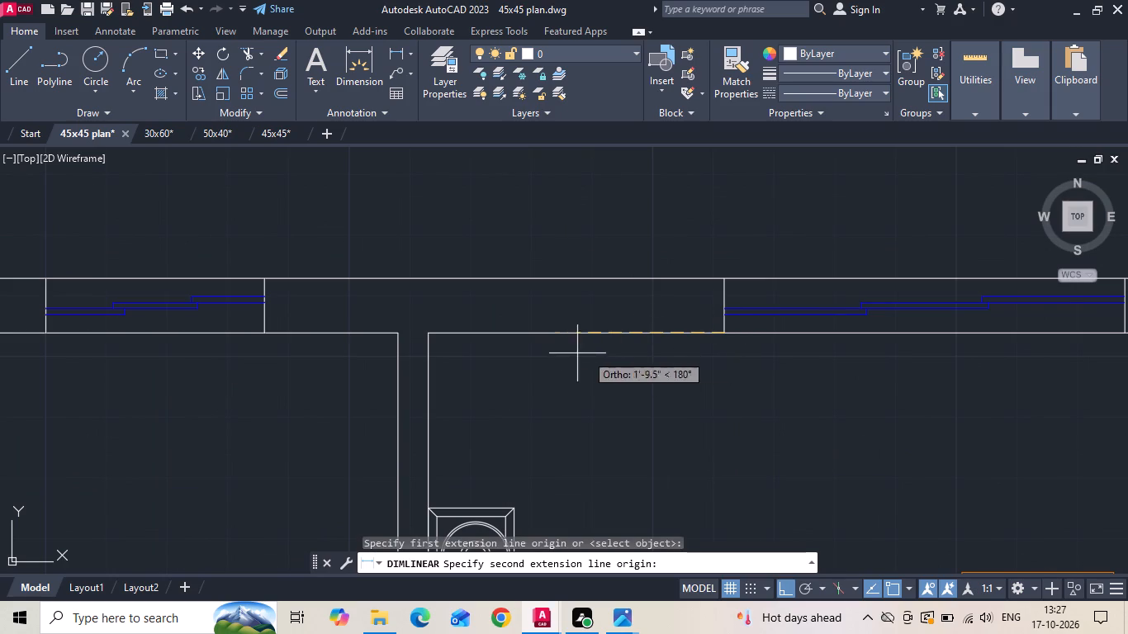
pyautogui.click(433, 332)
pyautogui.click(482, 382)
pyautogui.scroll(-2, 341, 292)
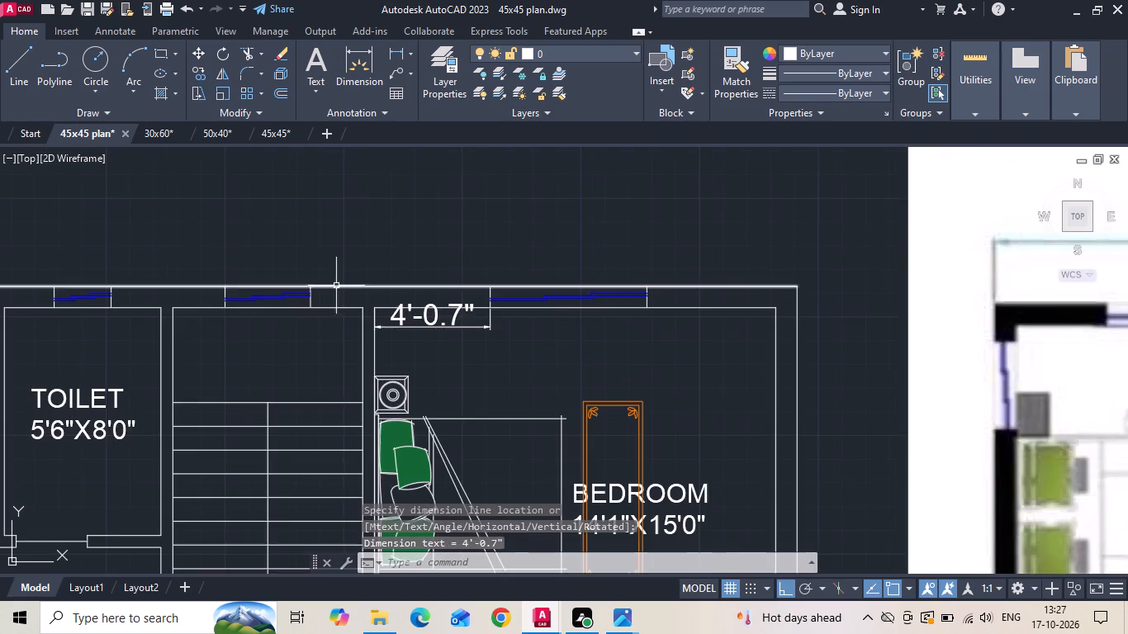
# Measure the distance from the top window's right end line to the 14'1"X15'0" bedroom's right inner wall.
pyautogui.scroll(1, 779, 323)
pyautogui.press('space')
pyautogui.click(568, 300)
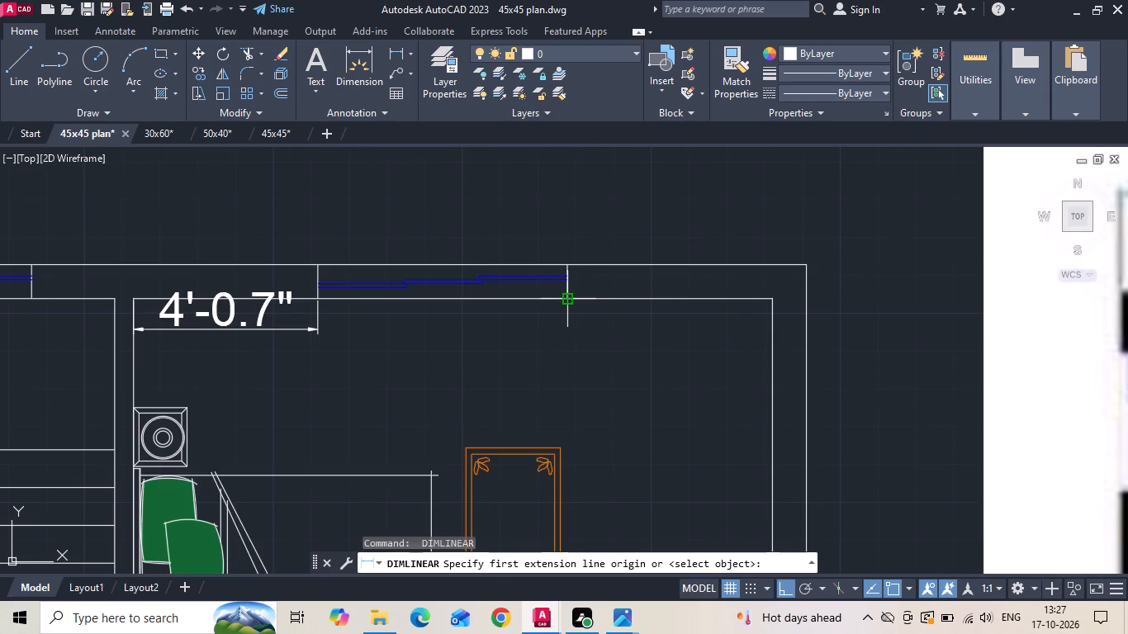
pyautogui.click(773, 296)
pyautogui.click(761, 335)
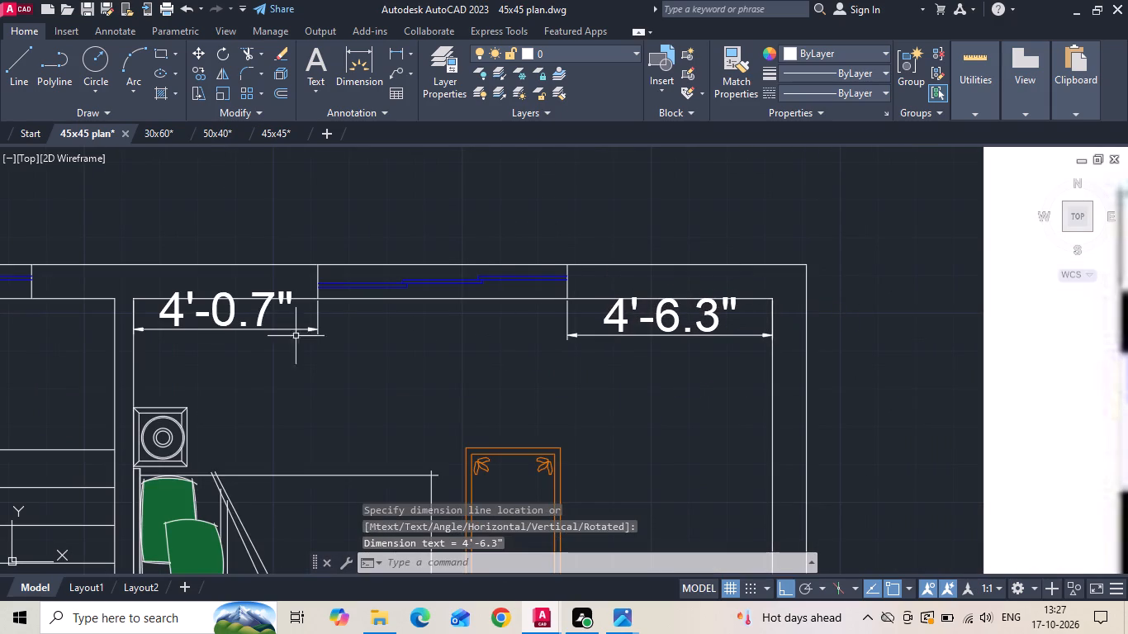
# Move the 14'1"X15'0" bedroom's top window with its end lines 0.3" to the right along the wall.
pyautogui.click(306, 239)
pyautogui.click(566, 355)
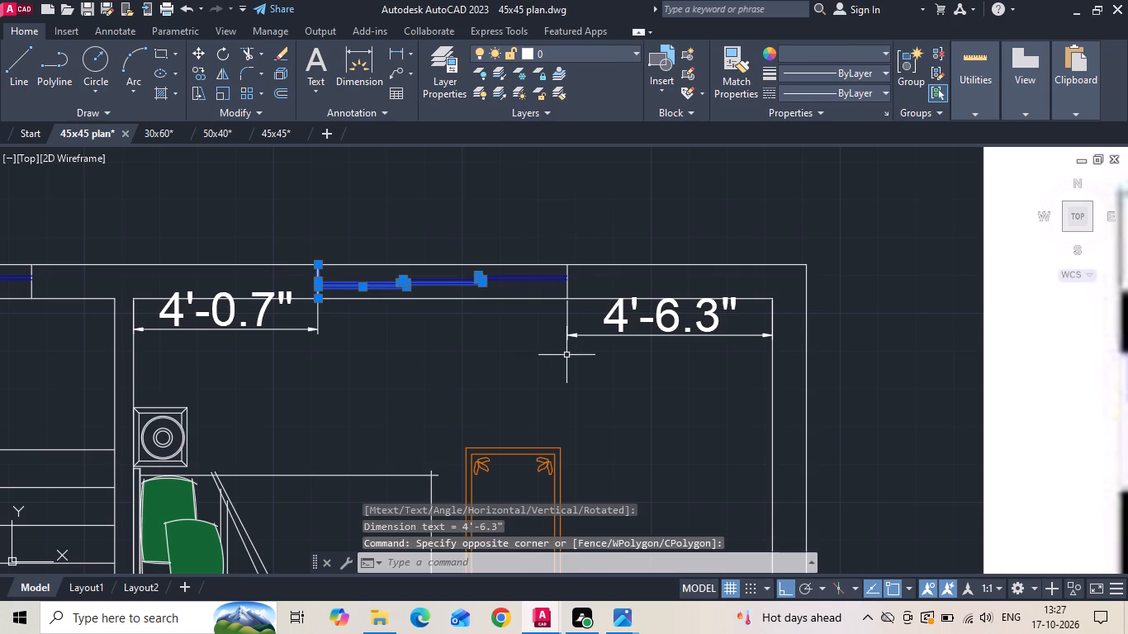
pyautogui.click(297, 227)
pyautogui.click(598, 340)
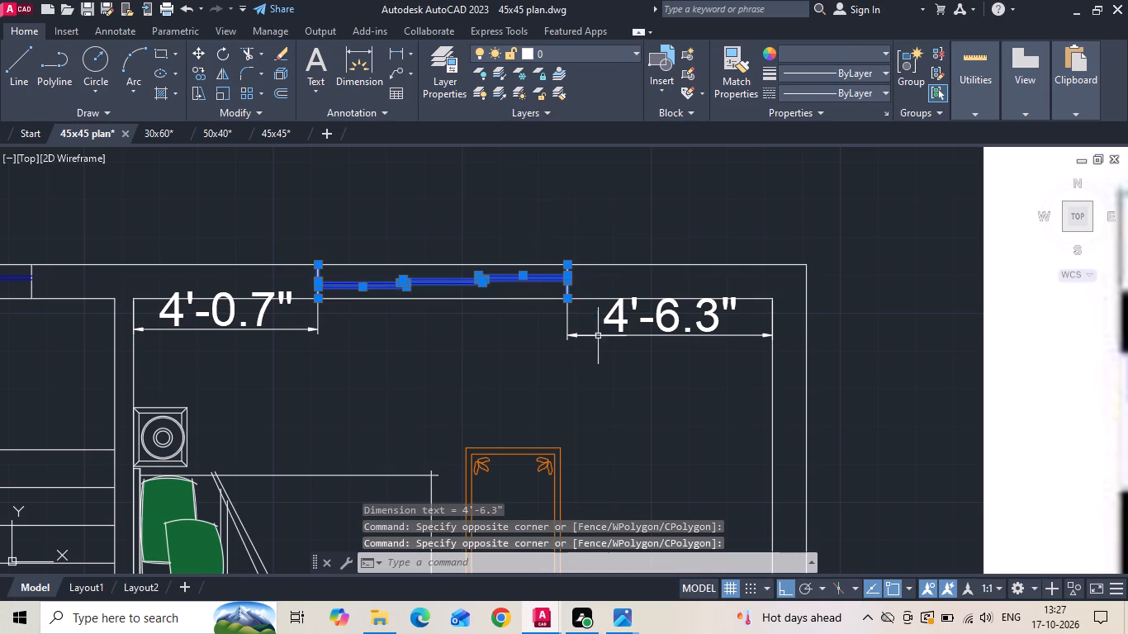
pyautogui.rightClick(519, 197)
pyautogui.click(545, 320)
pyautogui.scroll(1, 539, 328)
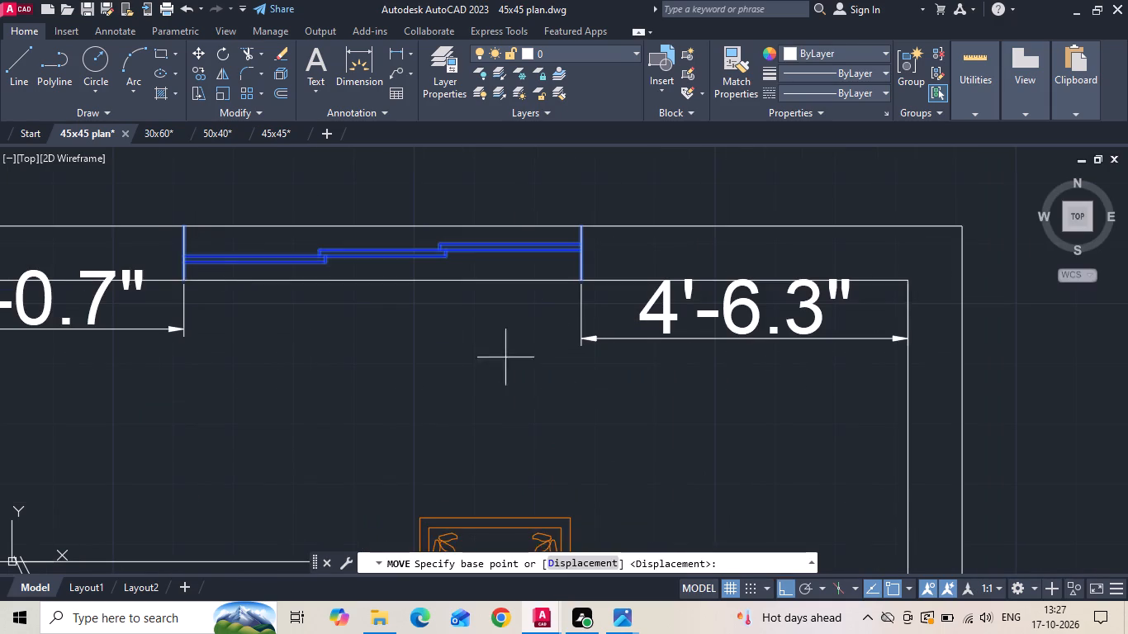
pyautogui.moveTo(499, 367); pyautogui.dragTo(507, 371)
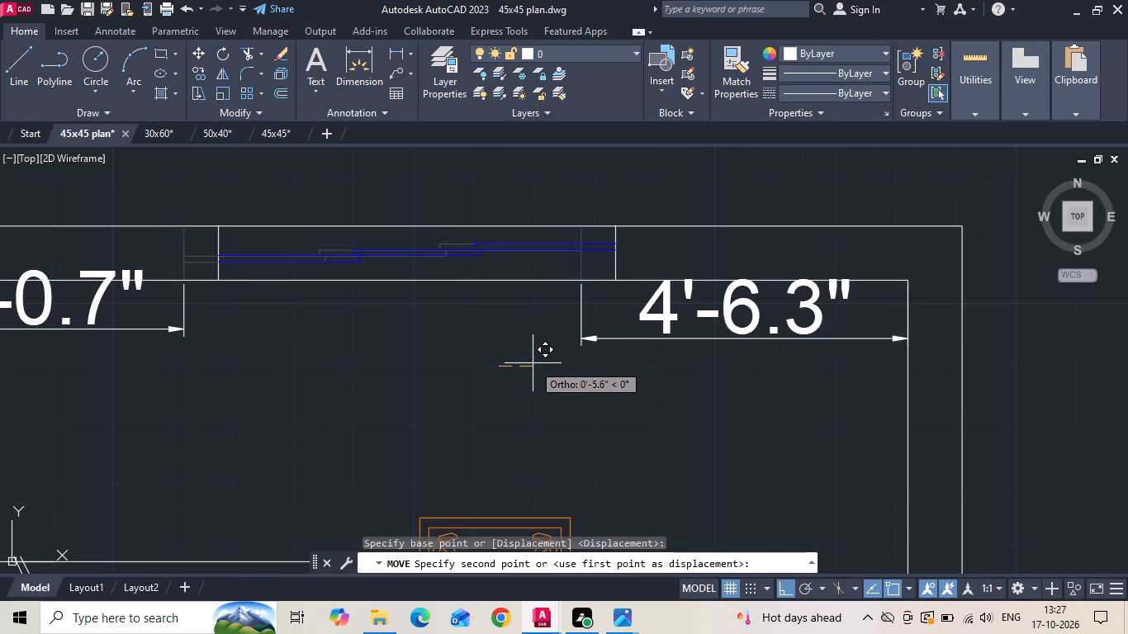
pyautogui.write('.3')
pyautogui.press('Return')
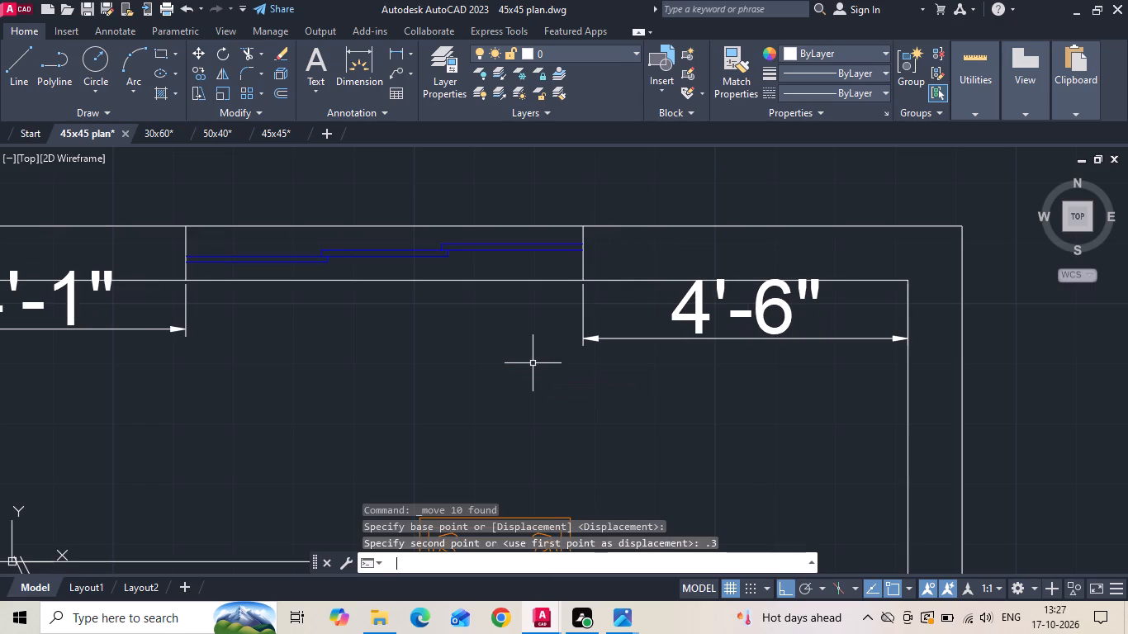
# Move the 14'1"X15'0" bedroom's top window with its end lines 3" to the right along the wall.
pyautogui.click(152, 205)
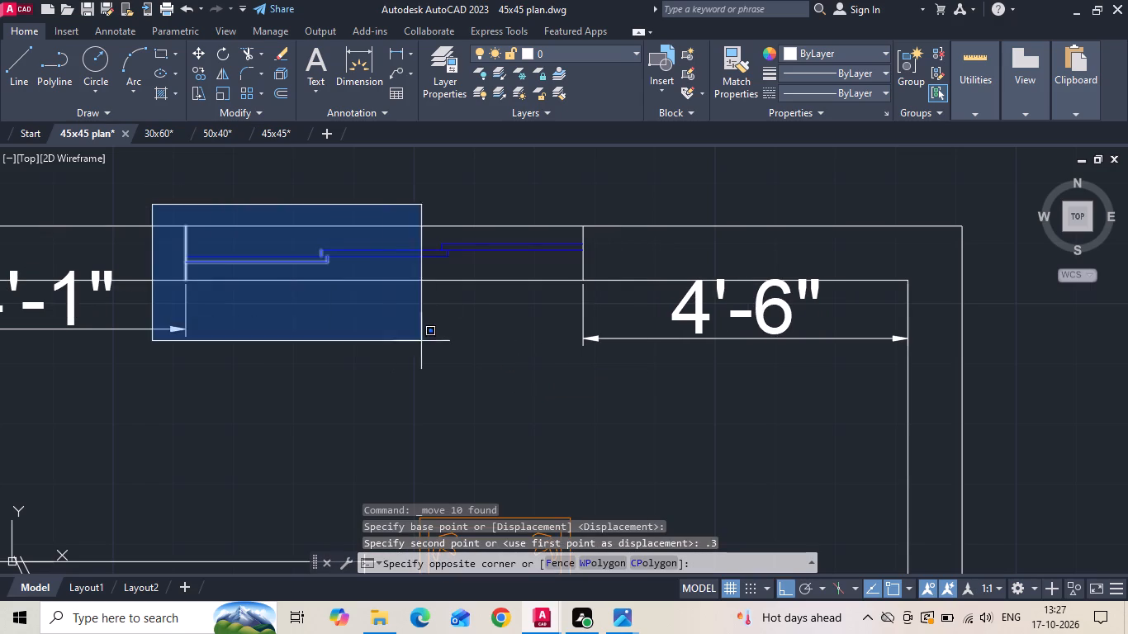
pyautogui.click(609, 304)
pyautogui.rightClick(609, 304)
pyautogui.click(640, 323)
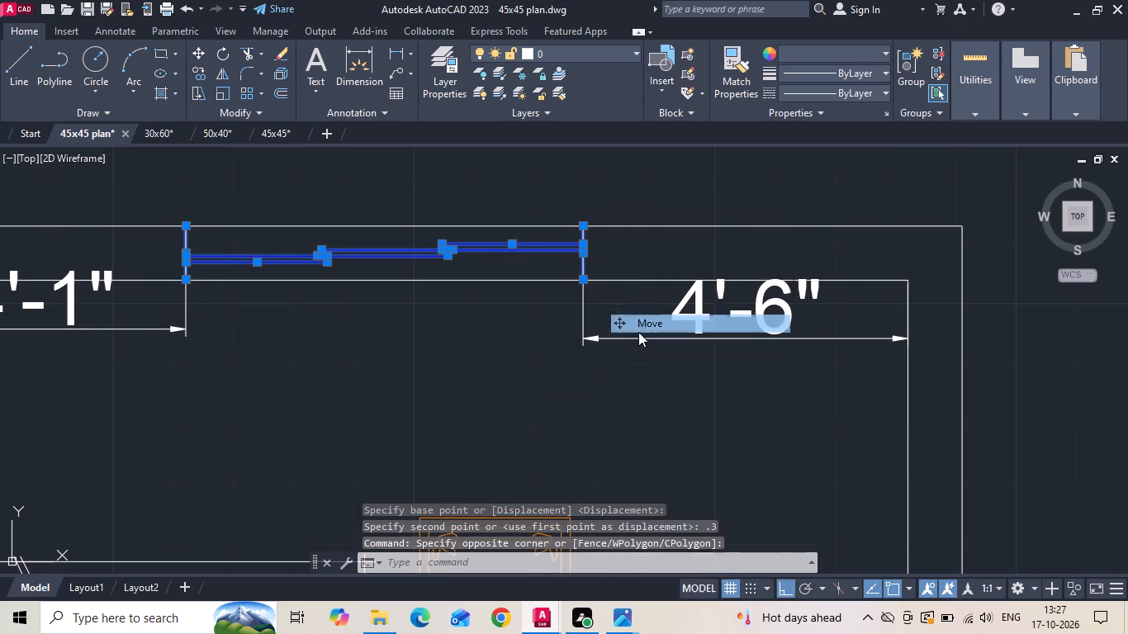
pyautogui.moveTo(502, 429); pyautogui.dragTo(526, 438)
pyautogui.write('3')
pyautogui.press('space')
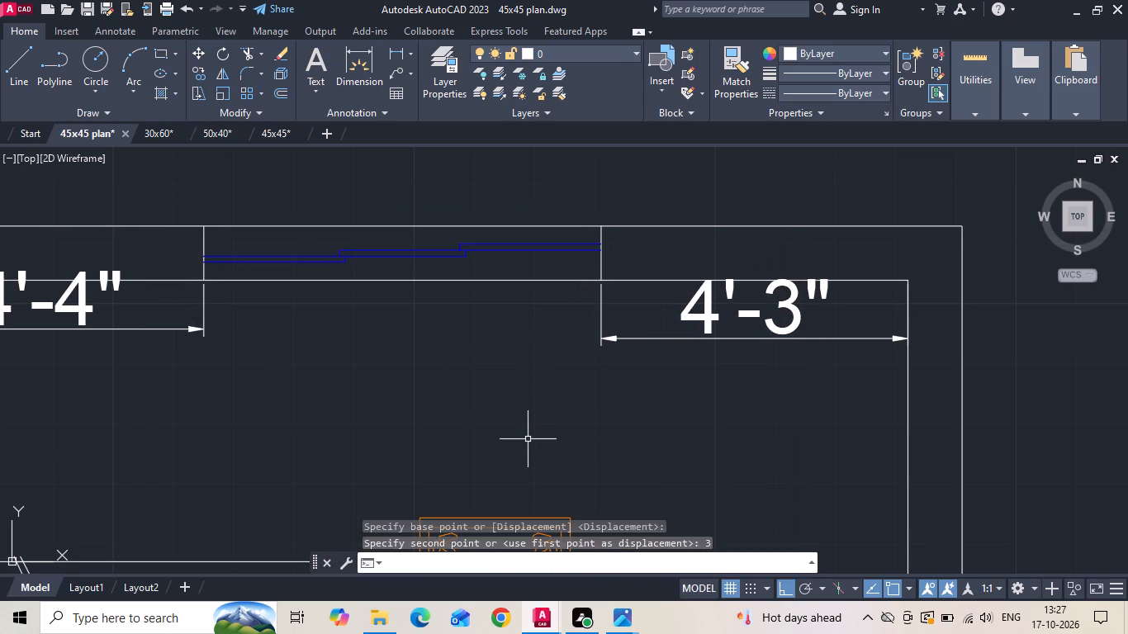
# Move the 14'1"X15'0" bedroom's top window with its end lines 0.5" back to the left along the wall.
pyautogui.moveTo(159, 187); pyautogui.dragTo(211, 222)
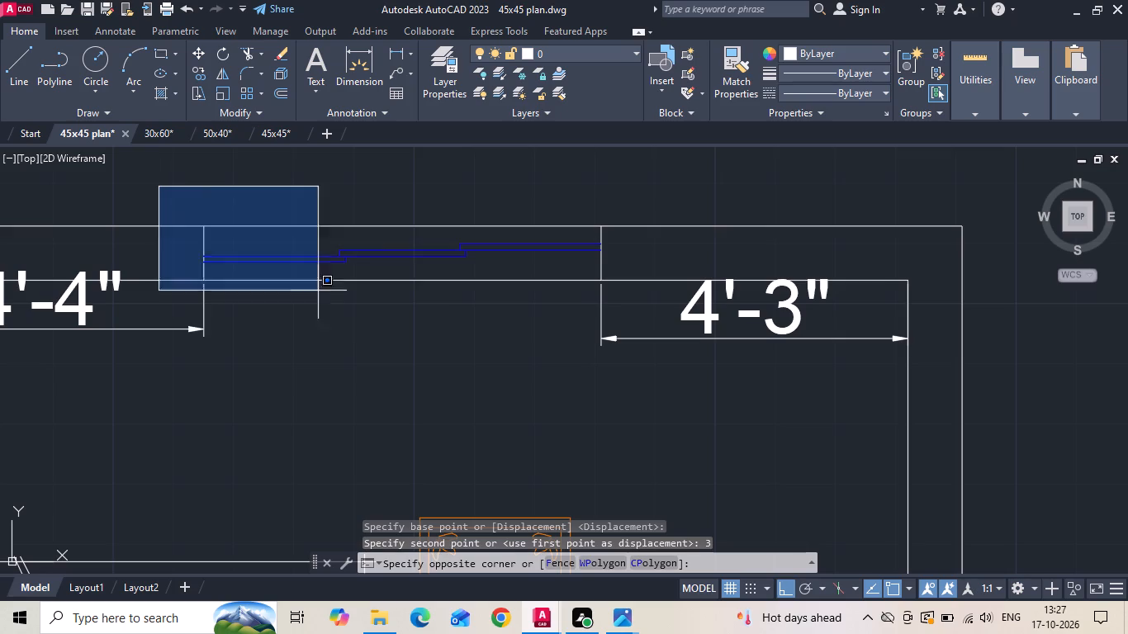
pyautogui.click(653, 314)
pyautogui.rightClick(653, 314)
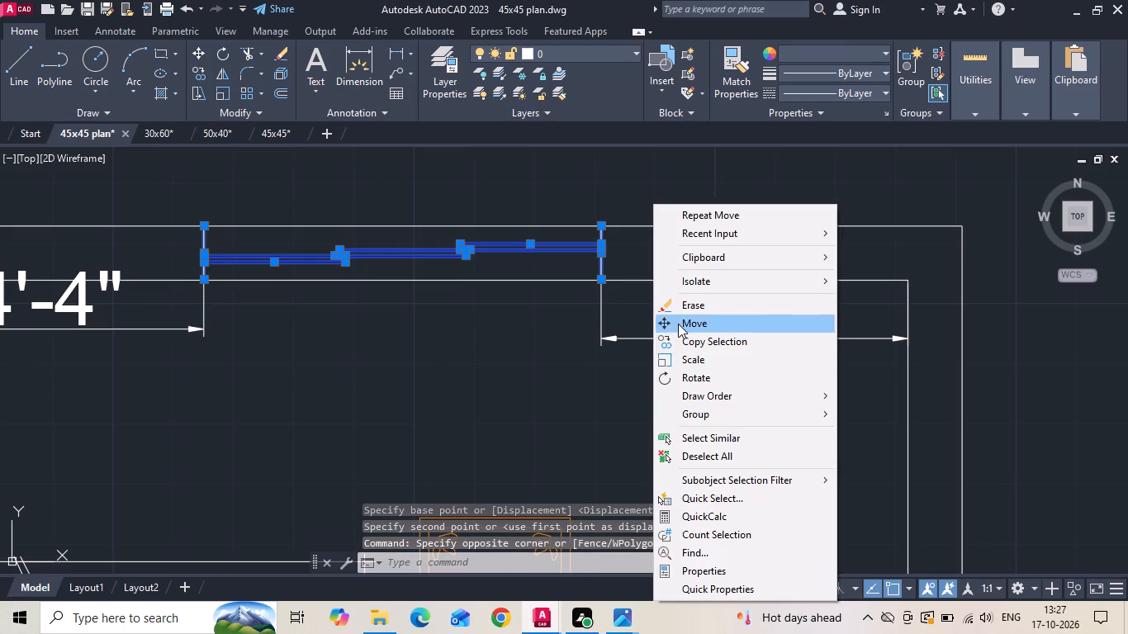
pyautogui.click(678, 324)
pyautogui.moveTo(587, 409); pyautogui.dragTo(561, 404)
pyautogui.press('.')
pyautogui.press('5')
pyautogui.press('Return')
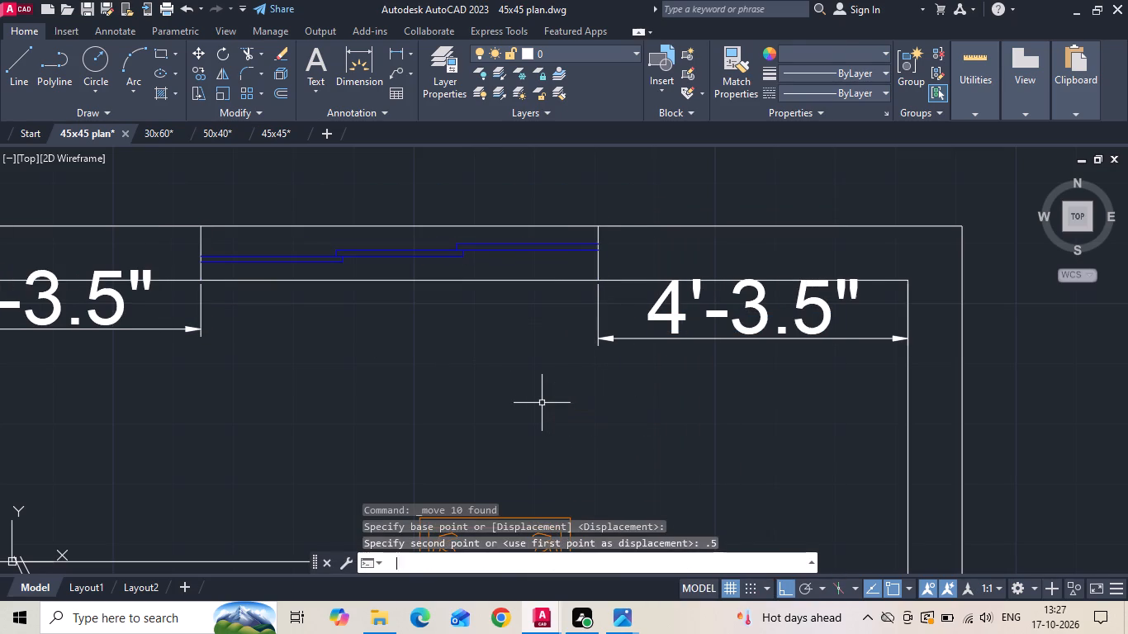
# Delete the two linear dimensions beside the 14'1"X15'0" bedroom's top window.
pyautogui.moveTo(652, 310); pyautogui.dragTo(630, 312)
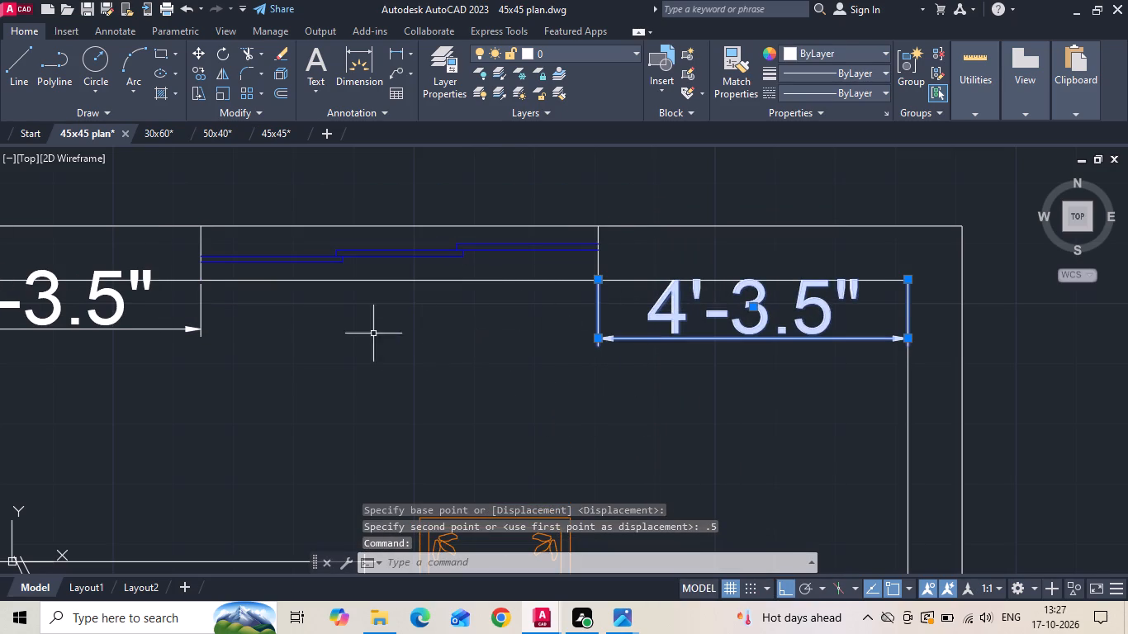
pyautogui.click(154, 323)
pyautogui.click(88, 353)
pyautogui.press('Delete')
# Switch to the 45x45 drawing and copy the kitchen's left-wall window with both end lines to the clipboard.
pyautogui.scroll(-2, 212, 334)
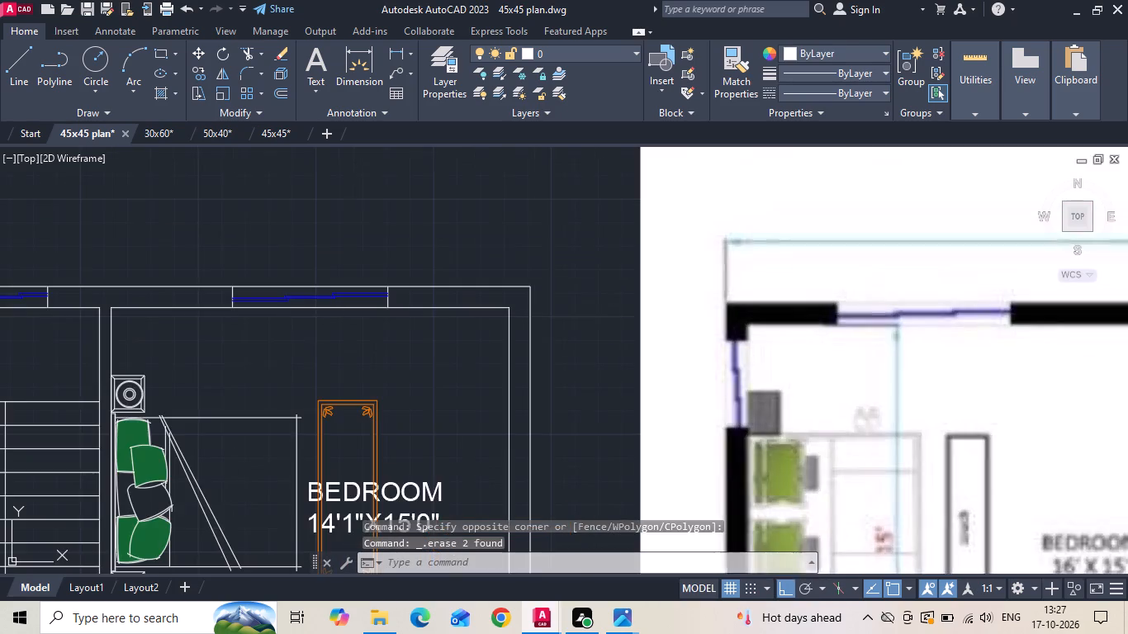
pyautogui.scroll(-2, 770, 272)
pyautogui.moveTo(553, 327); pyautogui.dragTo(528, 286, button='middle')
pyautogui.scroll(-1, 528, 286)
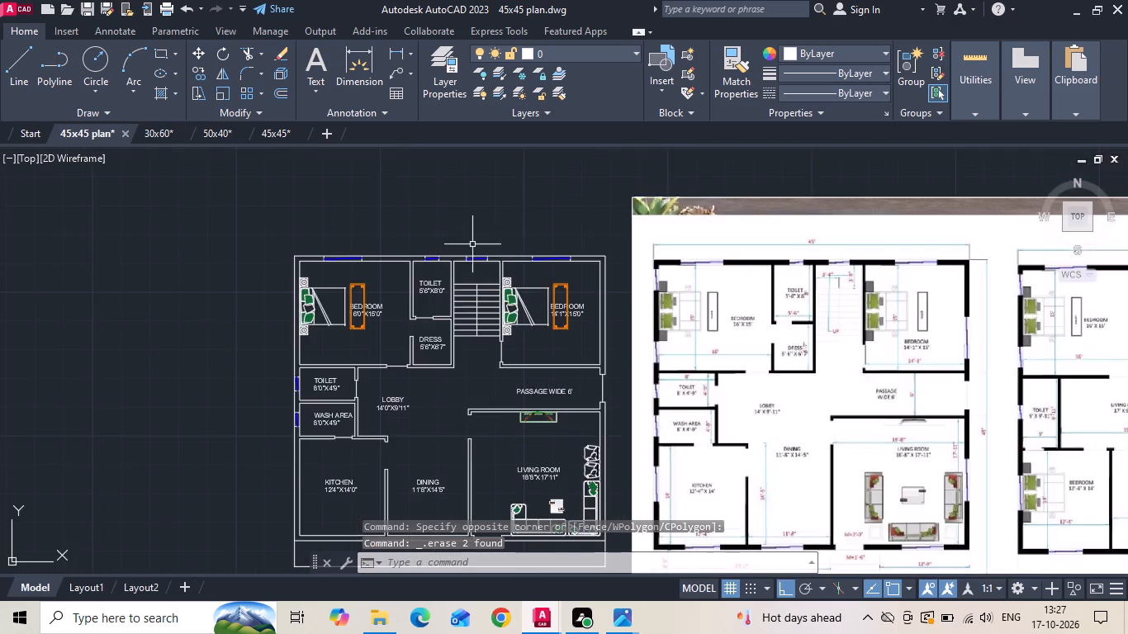
pyautogui.scroll(-1, 467, 239)
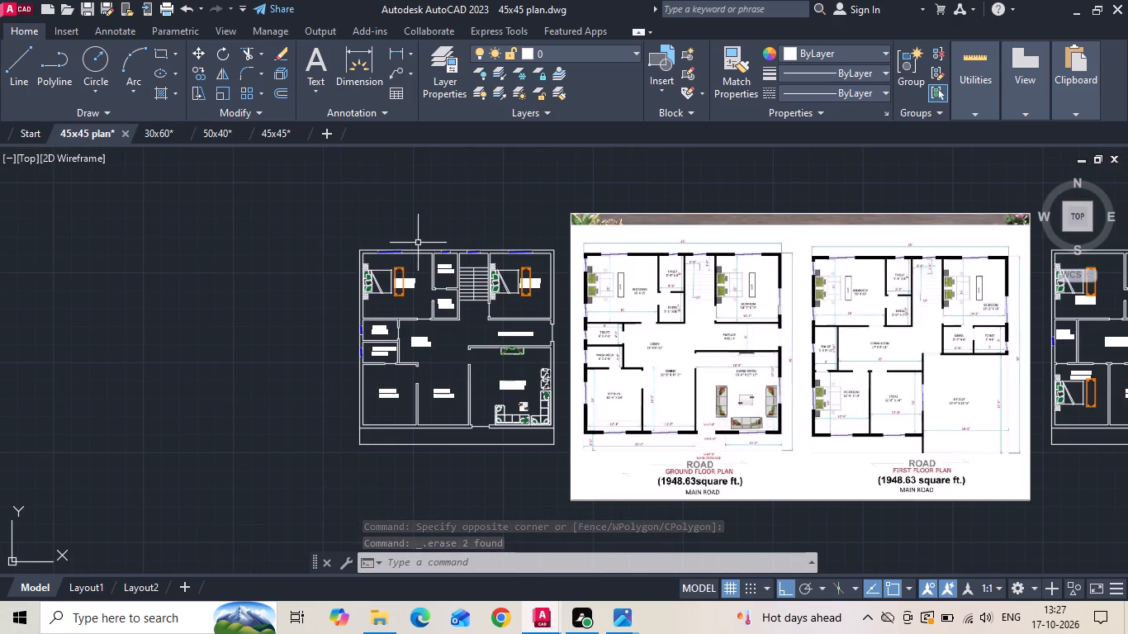
pyautogui.scroll(2, 505, 254)
pyautogui.scroll(-2, 362, 270)
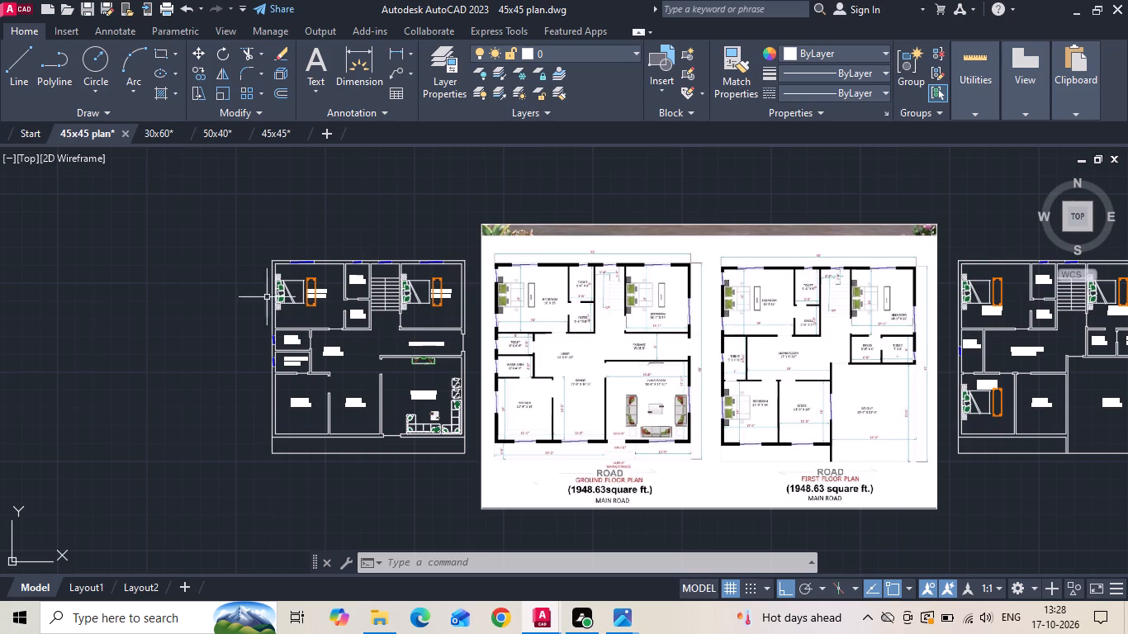
pyautogui.click(266, 136)
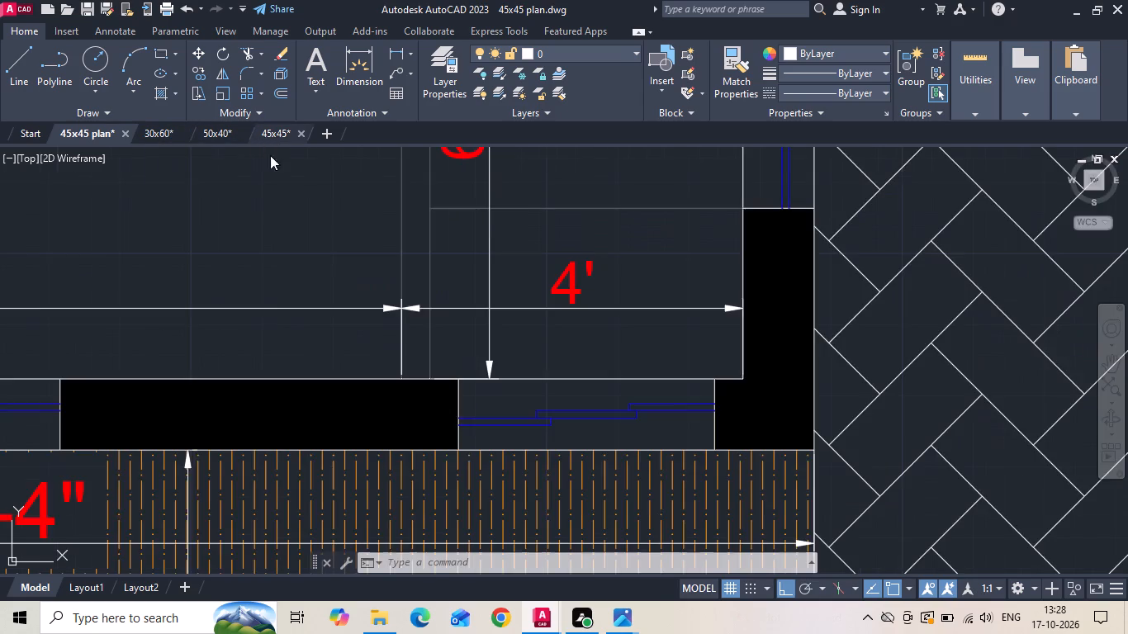
pyautogui.scroll(-2, 492, 293)
pyautogui.scroll(-3, 566, 324)
pyautogui.scroll(2, 319, 279)
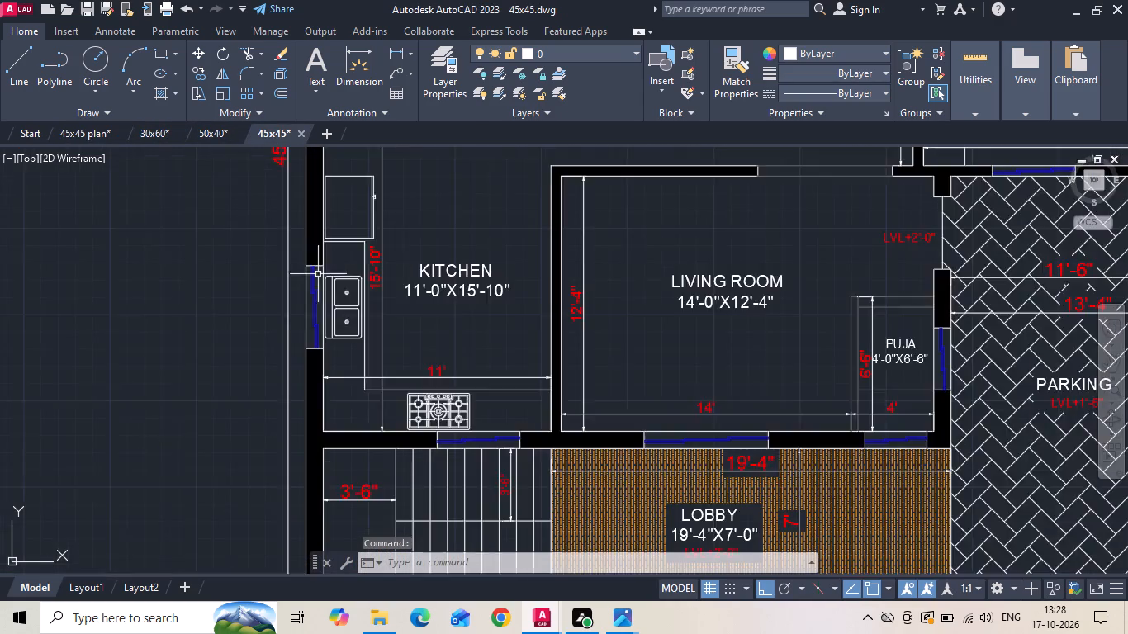
pyautogui.scroll(3, 289, 305)
pyautogui.click(325, 206)
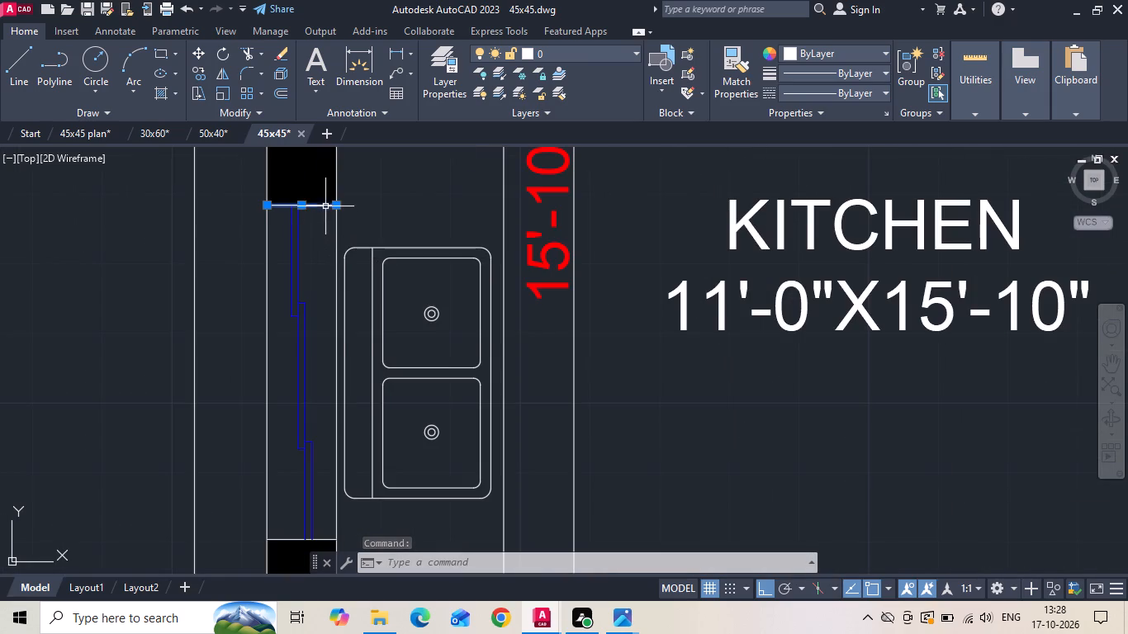
pyautogui.click(334, 238)
pyautogui.scroll(-2, 323, 276)
pyautogui.scroll(2, 294, 359)
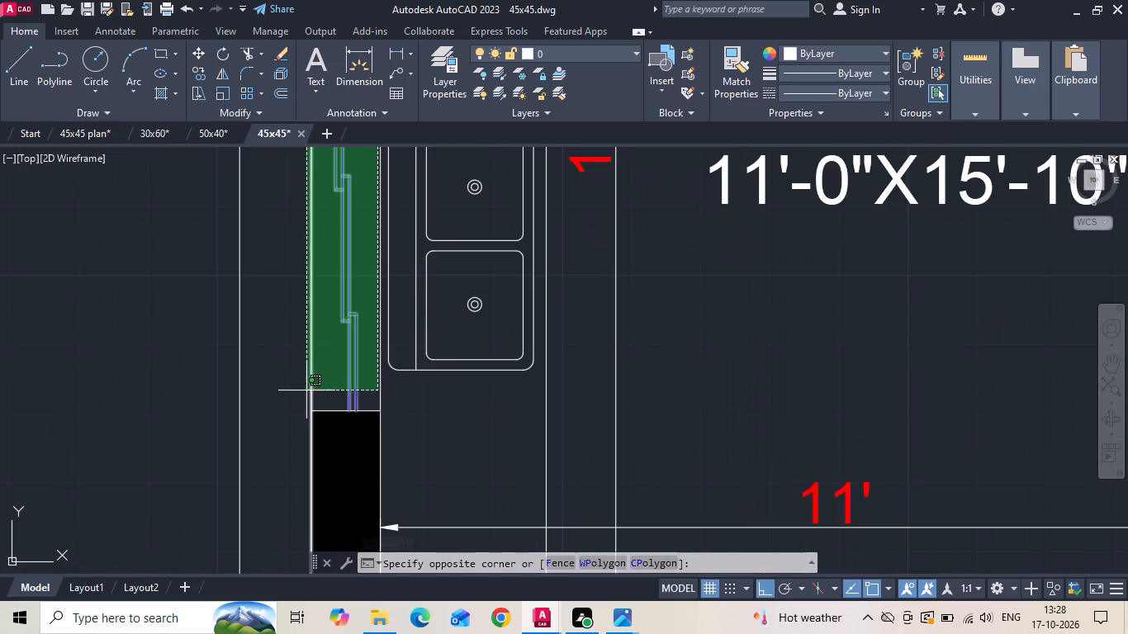
pyautogui.click(315, 389)
pyautogui.click(337, 410)
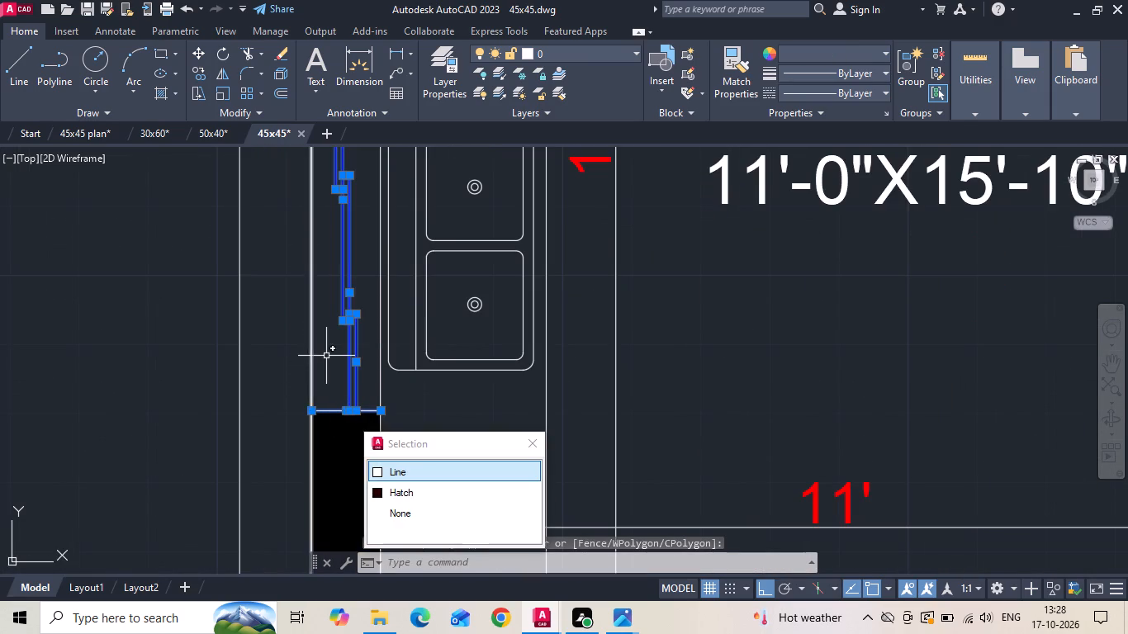
pyautogui.hotkey('ctrl', 'c')
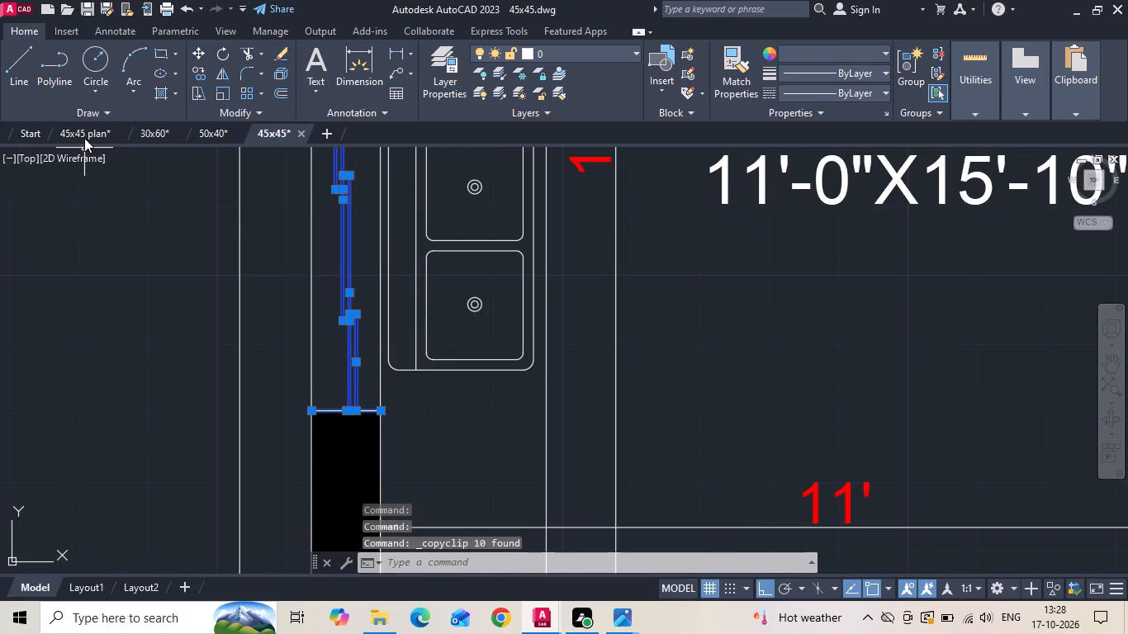
# Return to the 45x45 plan drawing and paste the window just outside the 16'0"X15'0" bedroom's left wall.
pyautogui.click(84, 136)
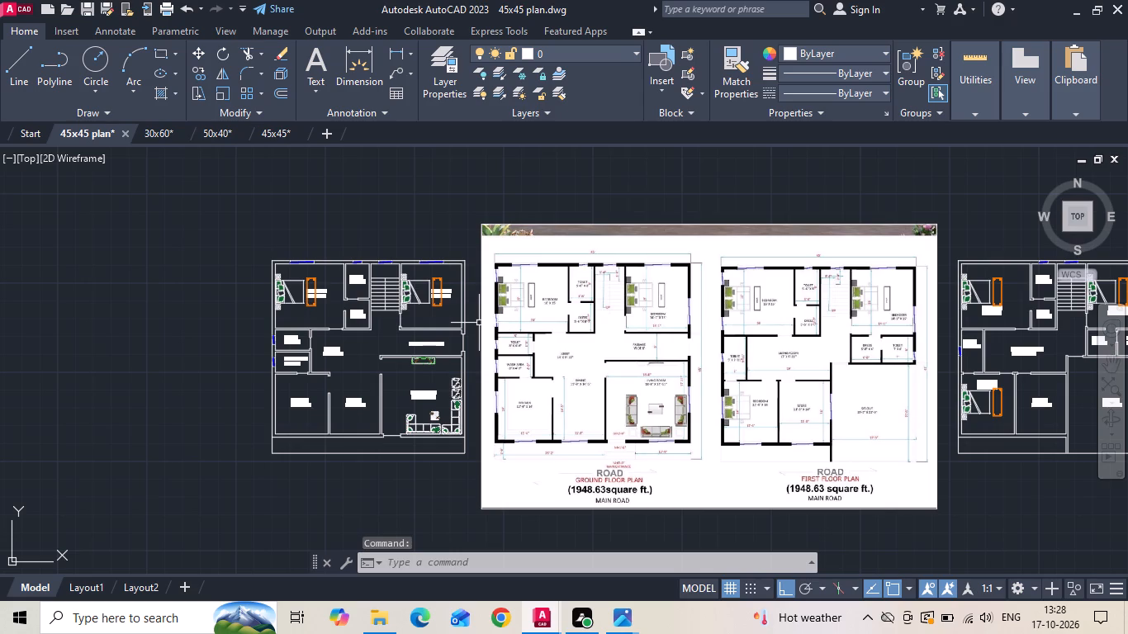
pyautogui.hotkey('ctrl', 'v')
pyautogui.scroll(2, 279, 314)
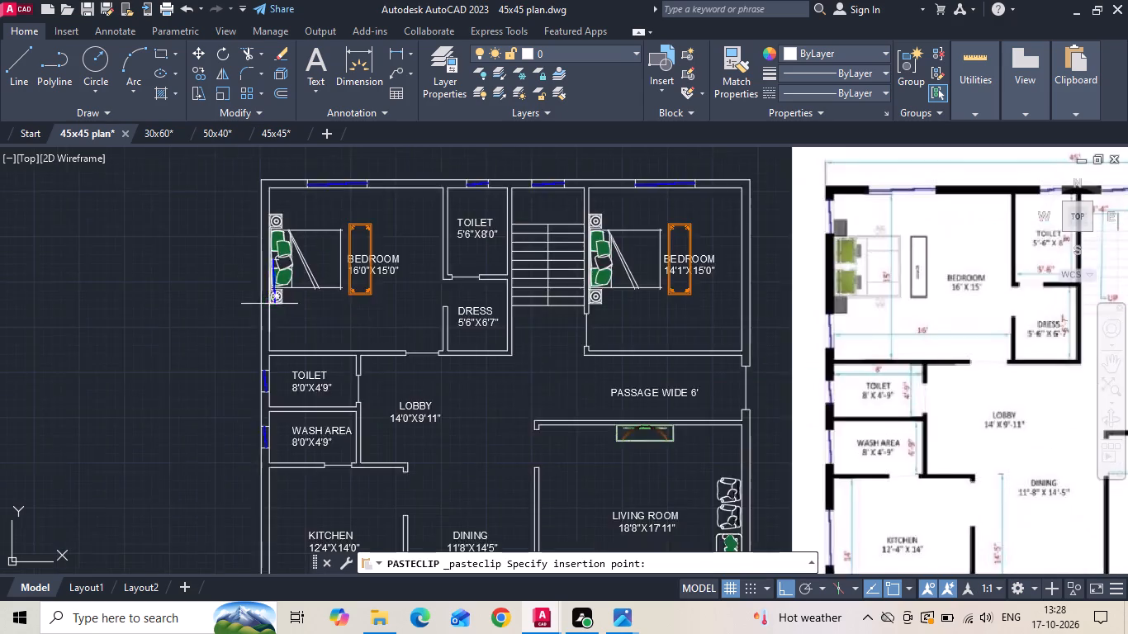
pyautogui.scroll(3, 263, 307)
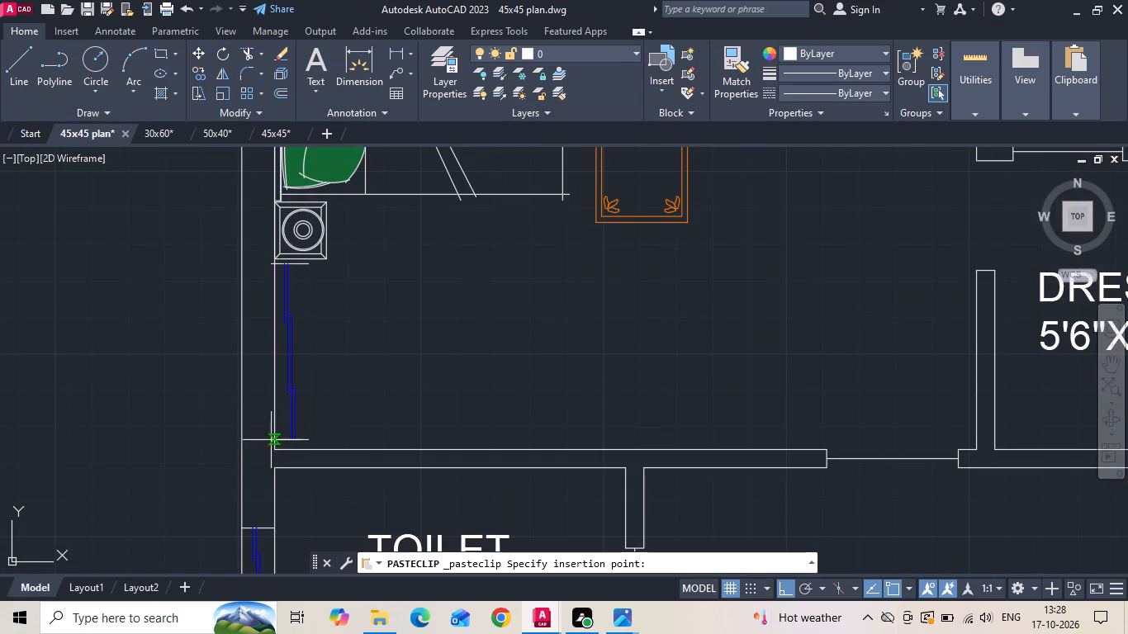
pyautogui.click(176, 429)
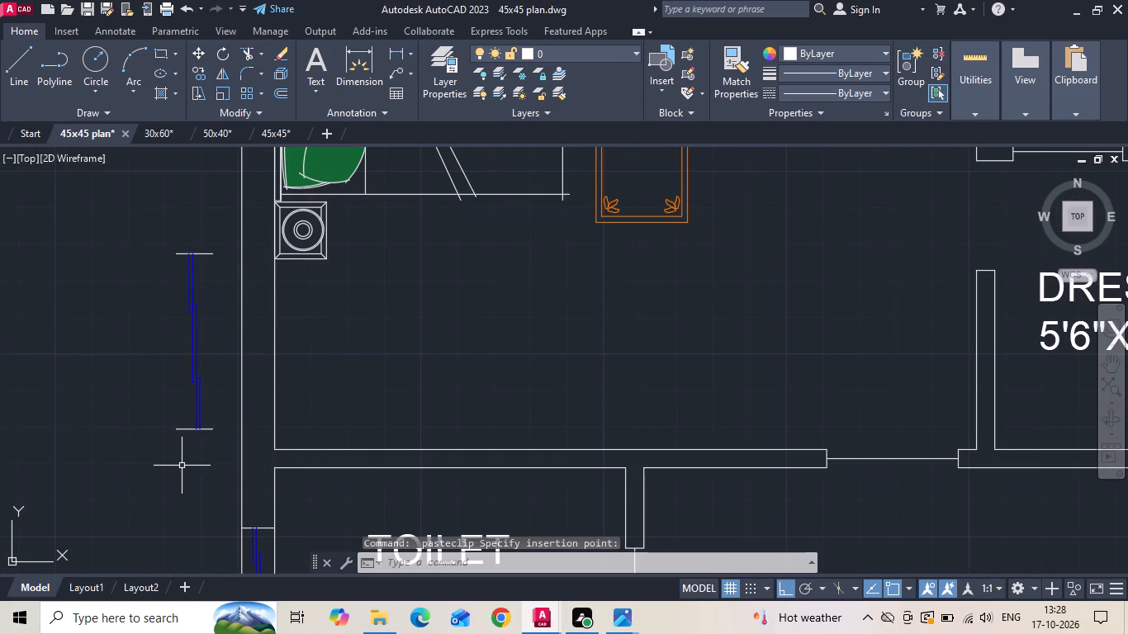
# Draw a line across the left outer wall from the 16'0"X15'0" bedroom's lower-left inner corner to the outer wall line.
pyautogui.write('l')
pyautogui.press('space')
pyautogui.scroll(2, 235, 458)
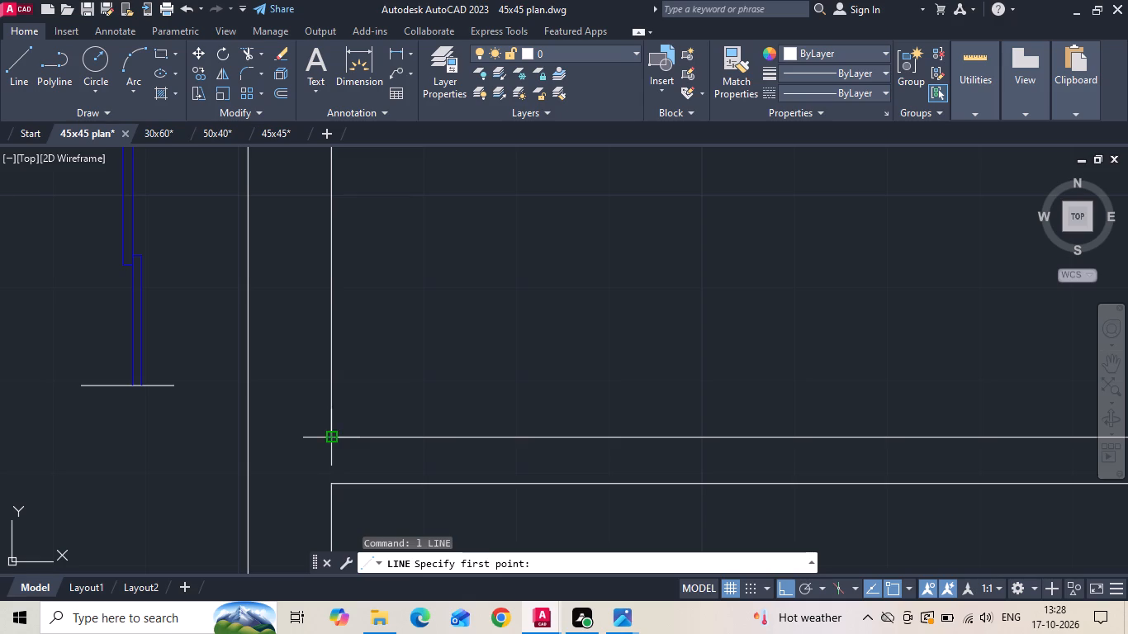
pyautogui.click(315, 433)
pyautogui.press('Escape')
pyautogui.write('l')
pyautogui.press('space')
pyautogui.click(329, 433)
pyautogui.click(250, 438)
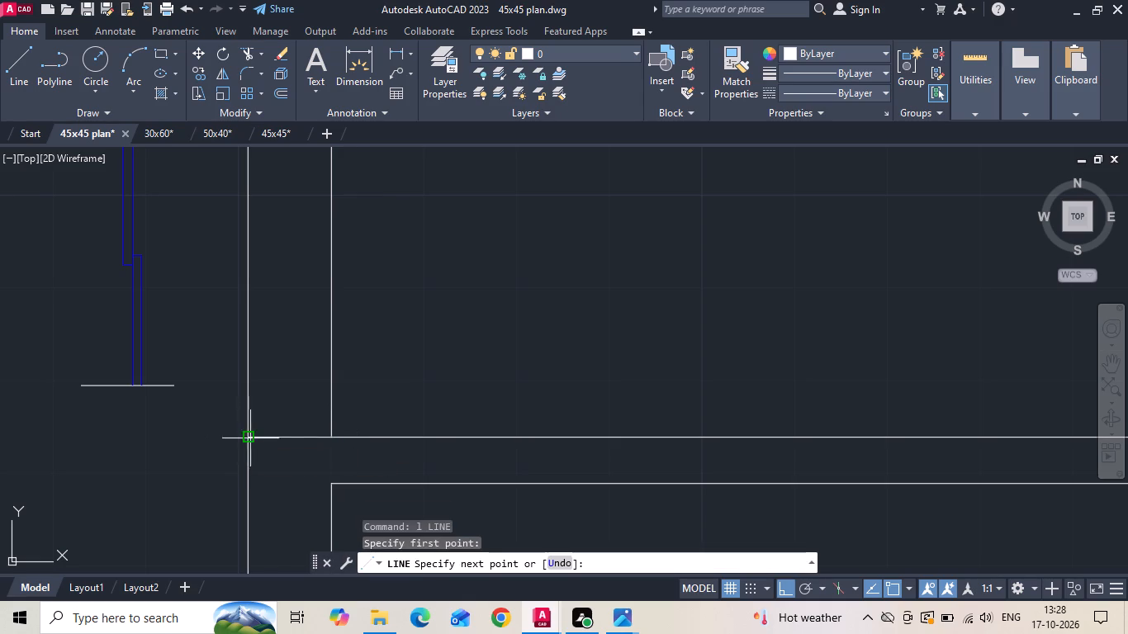
pyautogui.scroll(-2, 318, 434)
pyautogui.press('Escape')
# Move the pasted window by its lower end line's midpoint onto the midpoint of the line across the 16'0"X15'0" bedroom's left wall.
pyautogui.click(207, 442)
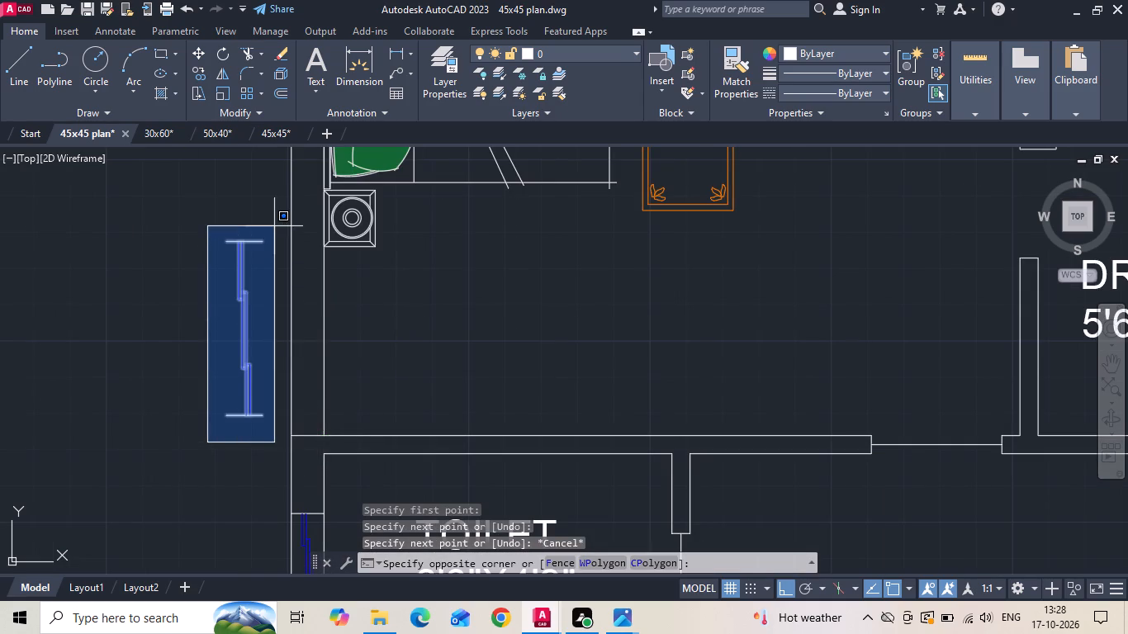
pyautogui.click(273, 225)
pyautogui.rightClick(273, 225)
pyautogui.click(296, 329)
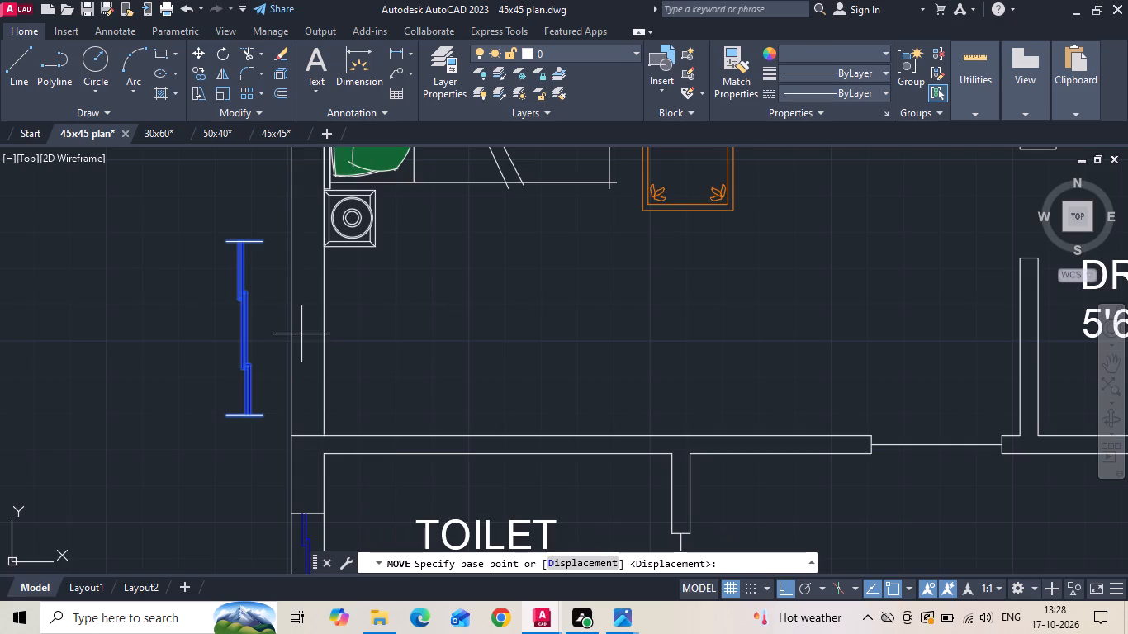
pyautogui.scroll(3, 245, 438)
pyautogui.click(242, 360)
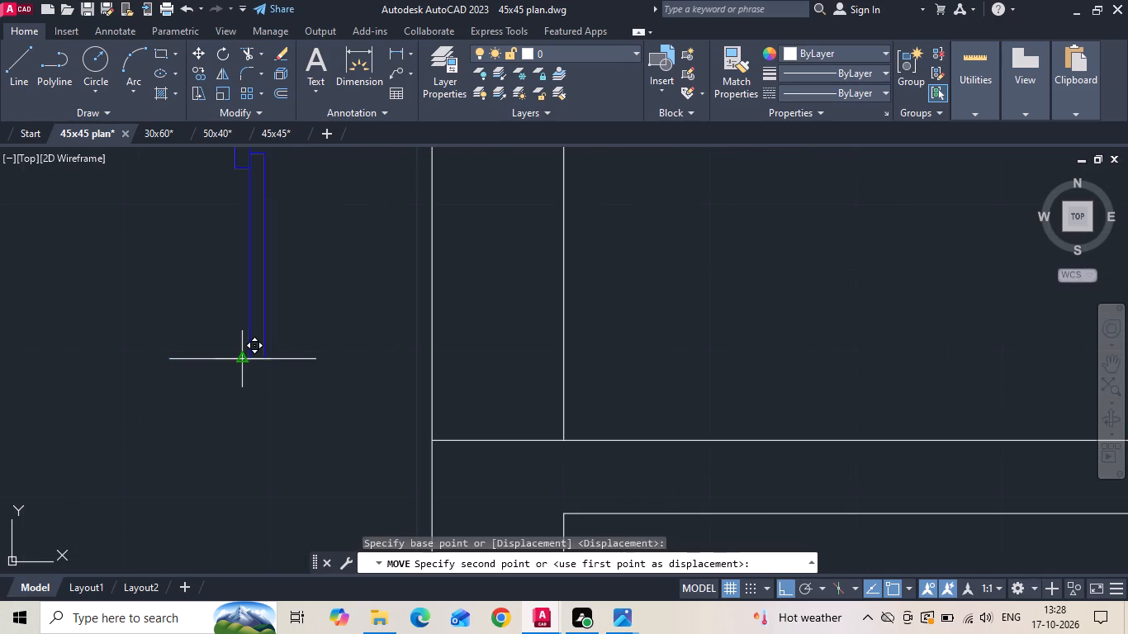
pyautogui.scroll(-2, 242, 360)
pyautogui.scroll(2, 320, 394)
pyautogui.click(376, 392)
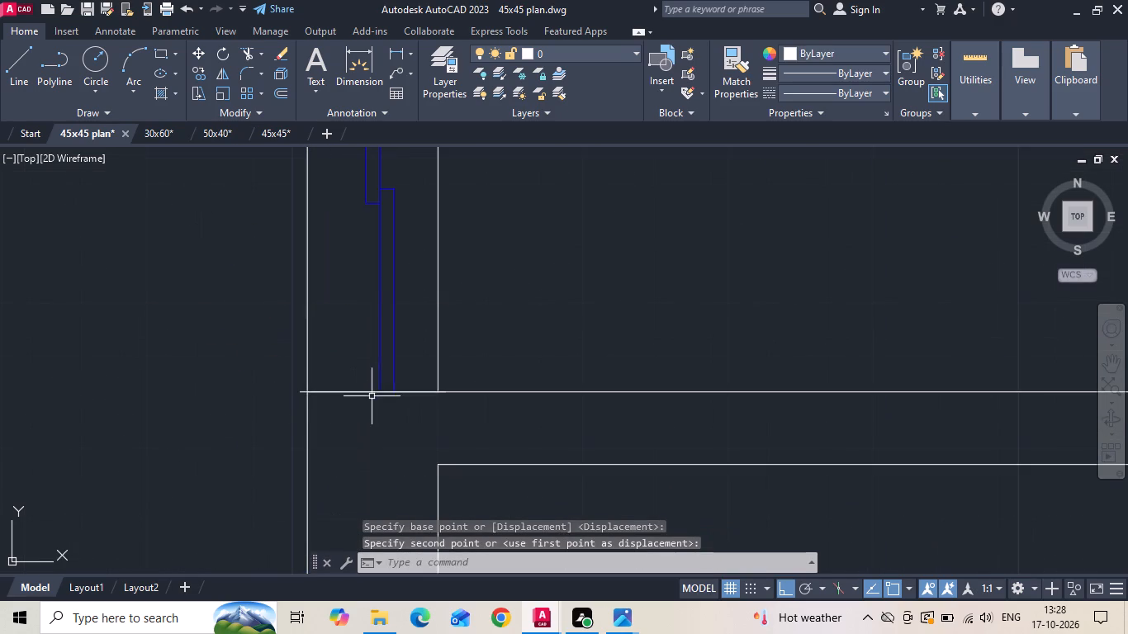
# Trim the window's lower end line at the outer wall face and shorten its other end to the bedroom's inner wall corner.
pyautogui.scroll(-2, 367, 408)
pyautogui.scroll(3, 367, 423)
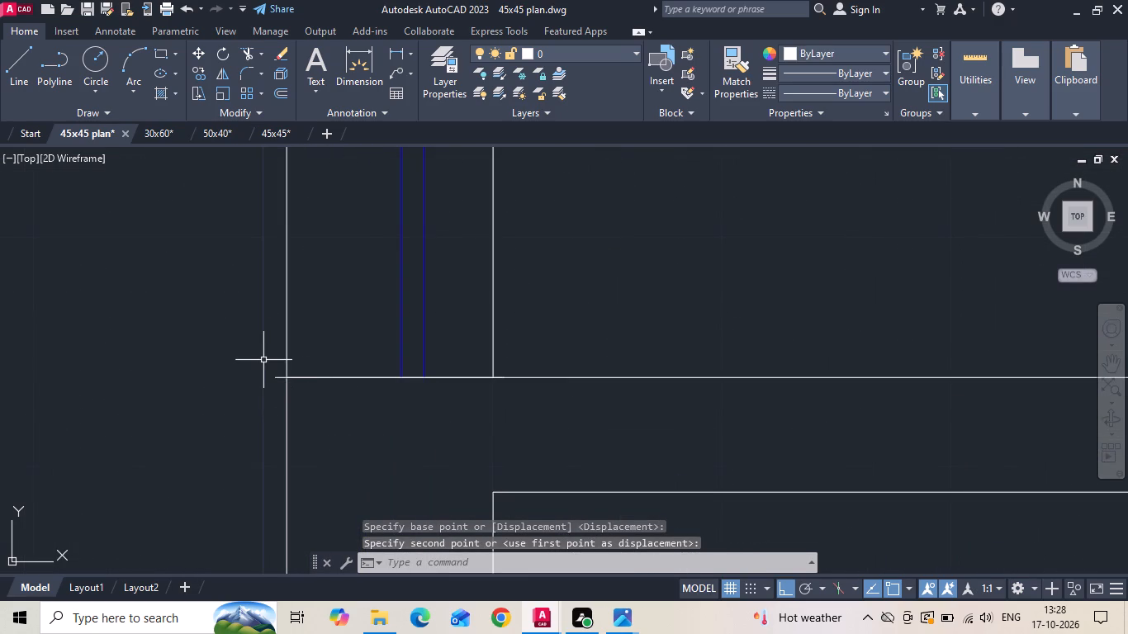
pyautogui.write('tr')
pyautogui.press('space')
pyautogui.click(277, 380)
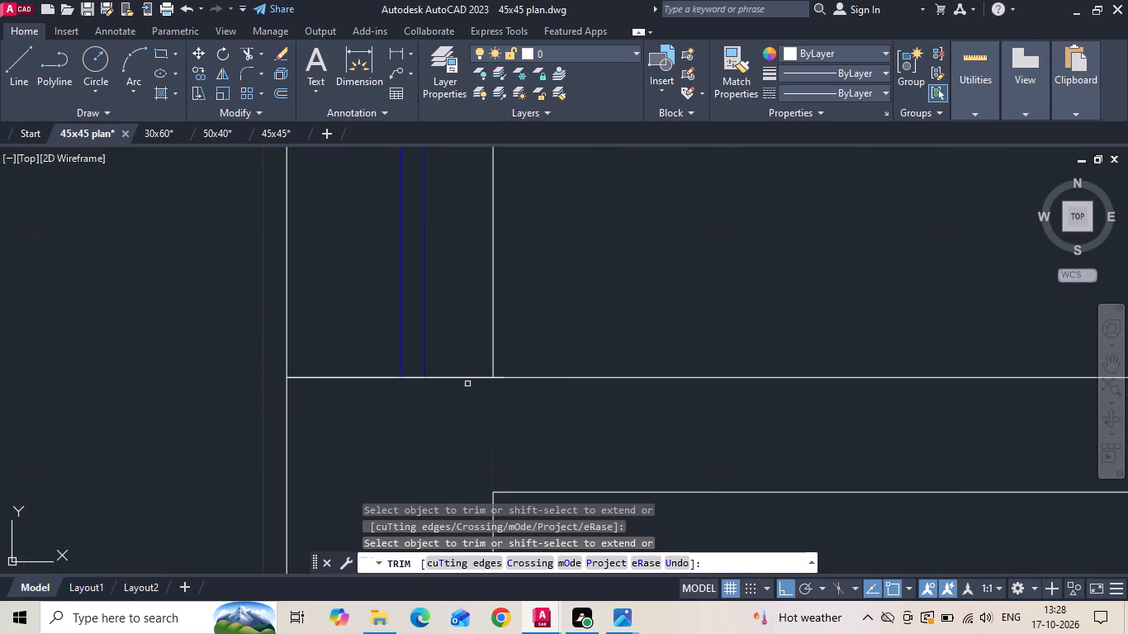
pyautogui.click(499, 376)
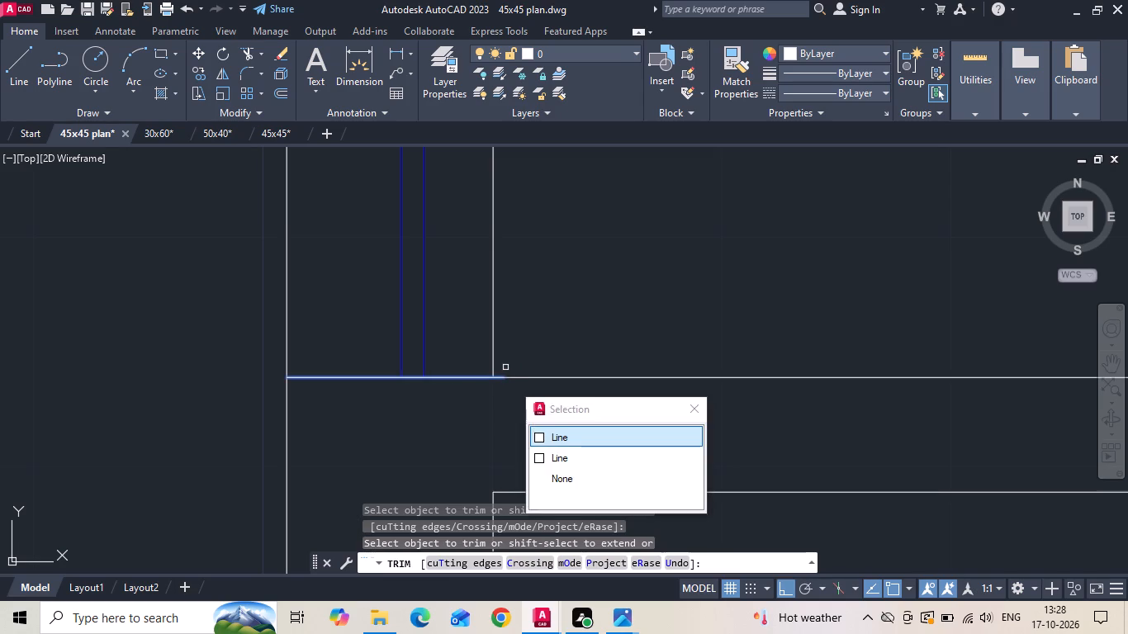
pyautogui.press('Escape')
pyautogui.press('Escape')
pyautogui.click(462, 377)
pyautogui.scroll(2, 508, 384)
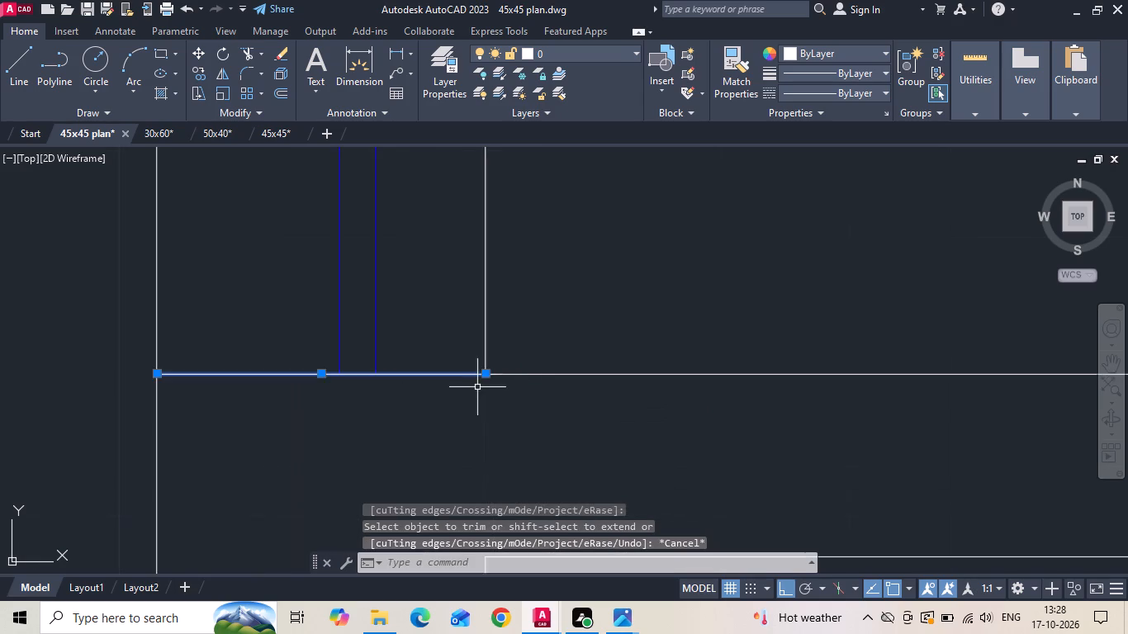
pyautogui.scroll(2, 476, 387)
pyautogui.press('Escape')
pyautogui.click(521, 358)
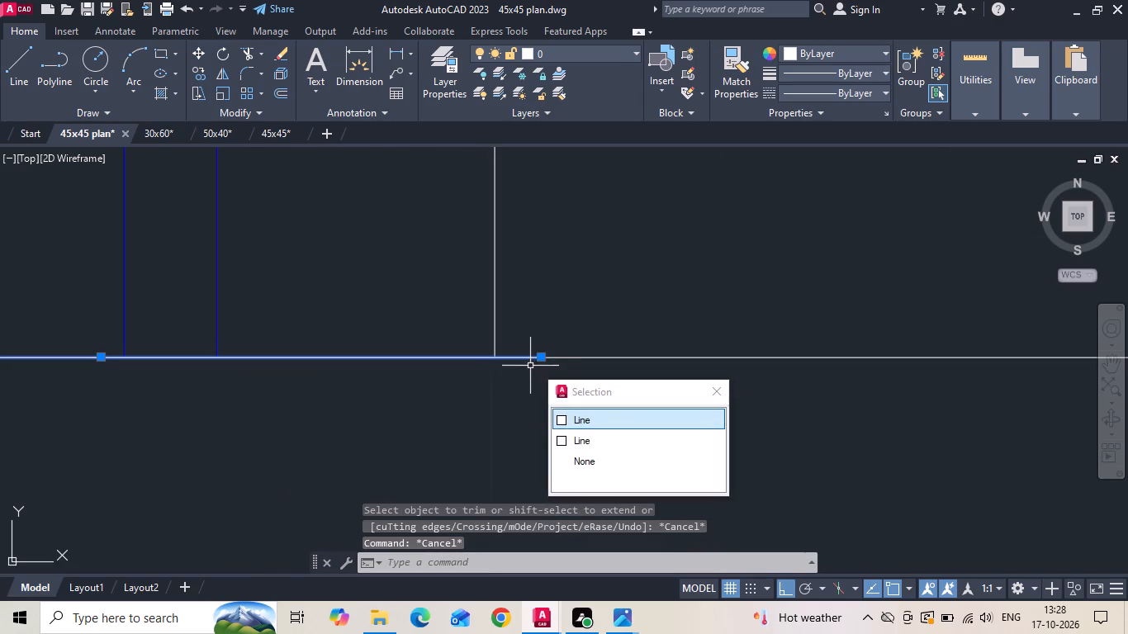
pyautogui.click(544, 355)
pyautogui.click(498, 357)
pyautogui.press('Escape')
# Measure the length of the 16'0"X15'0" bedroom's left-wall window between its end lines, without placing a dimension.
pyautogui.scroll(-1, 457, 401)
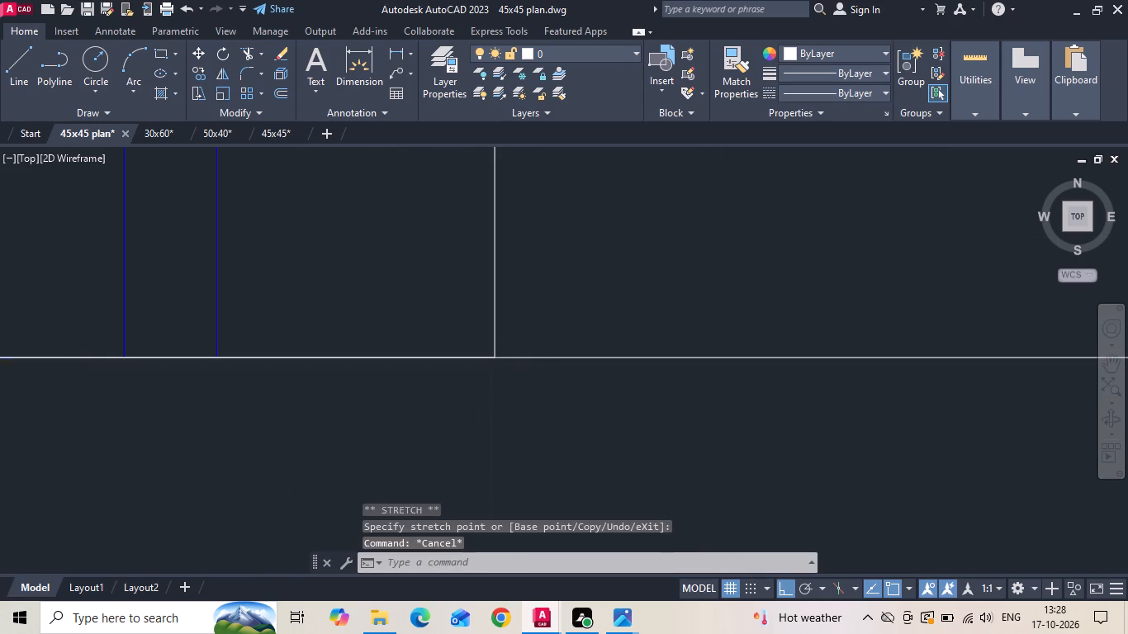
pyautogui.scroll(-6, 457, 401)
pyautogui.scroll(1, 405, 280)
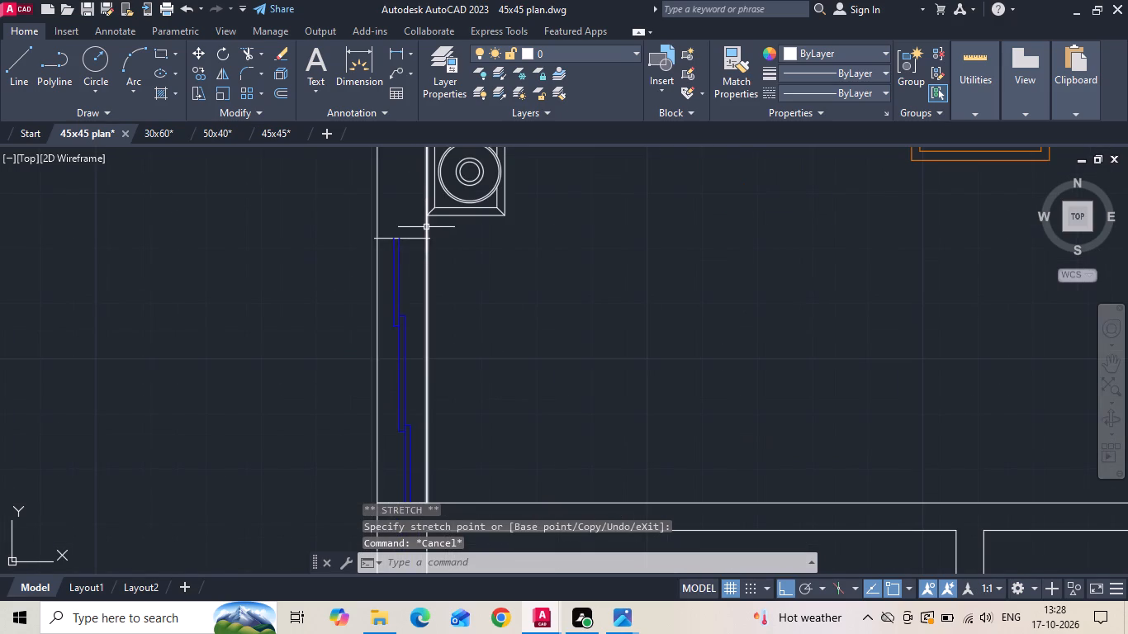
pyautogui.scroll(-5, 403, 241)
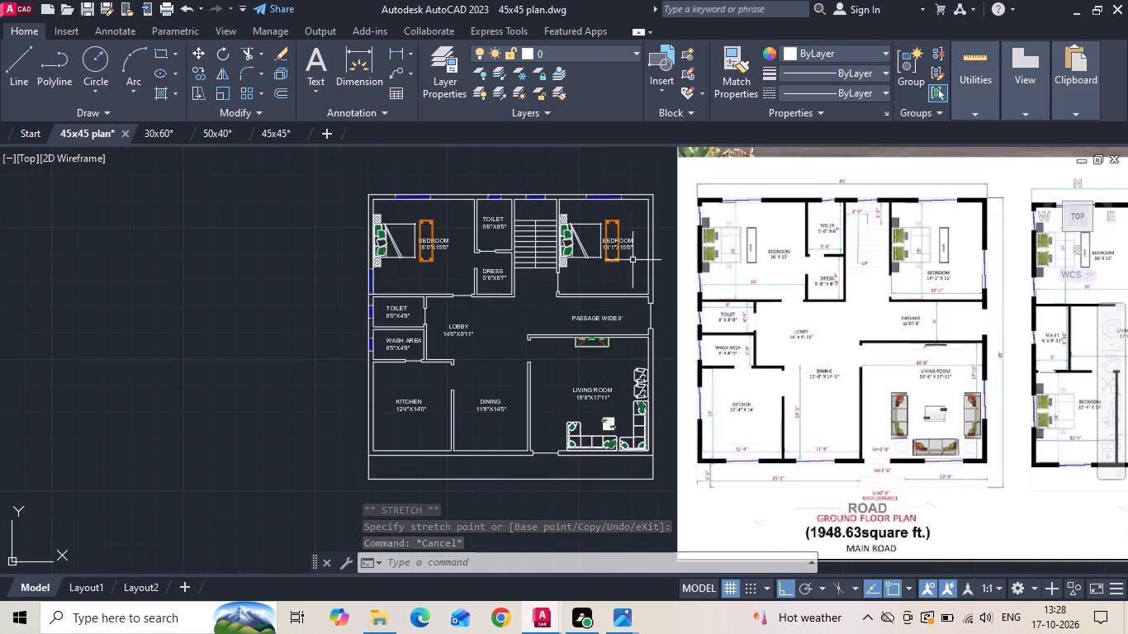
pyautogui.scroll(1, 633, 260)
pyautogui.scroll(2, 172, 285)
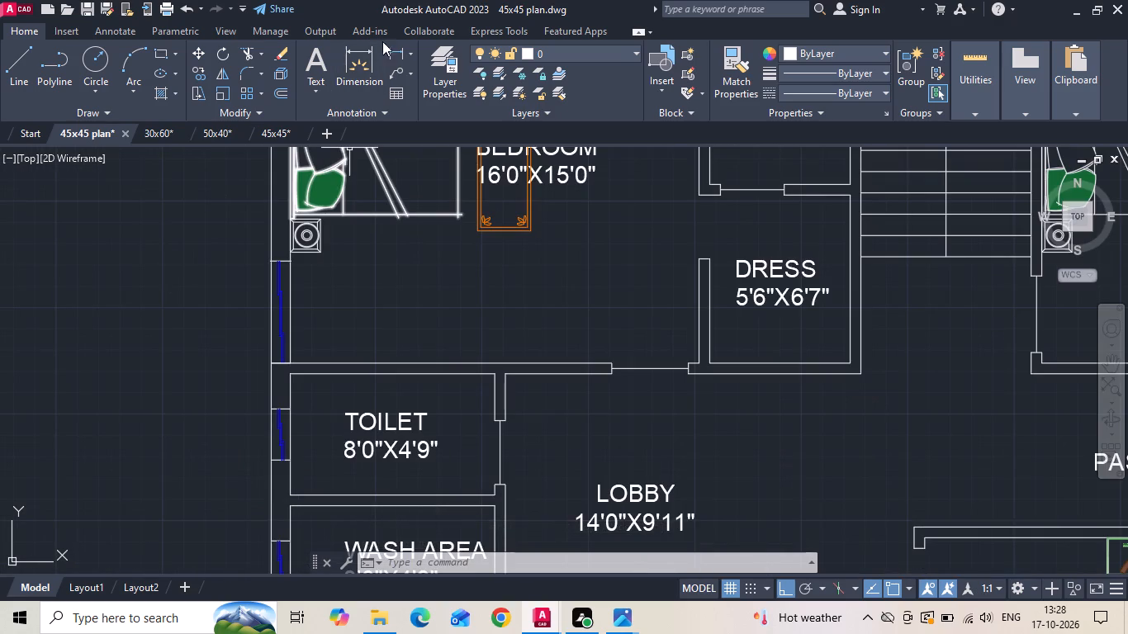
pyautogui.click(392, 45)
pyautogui.scroll(2, 300, 288)
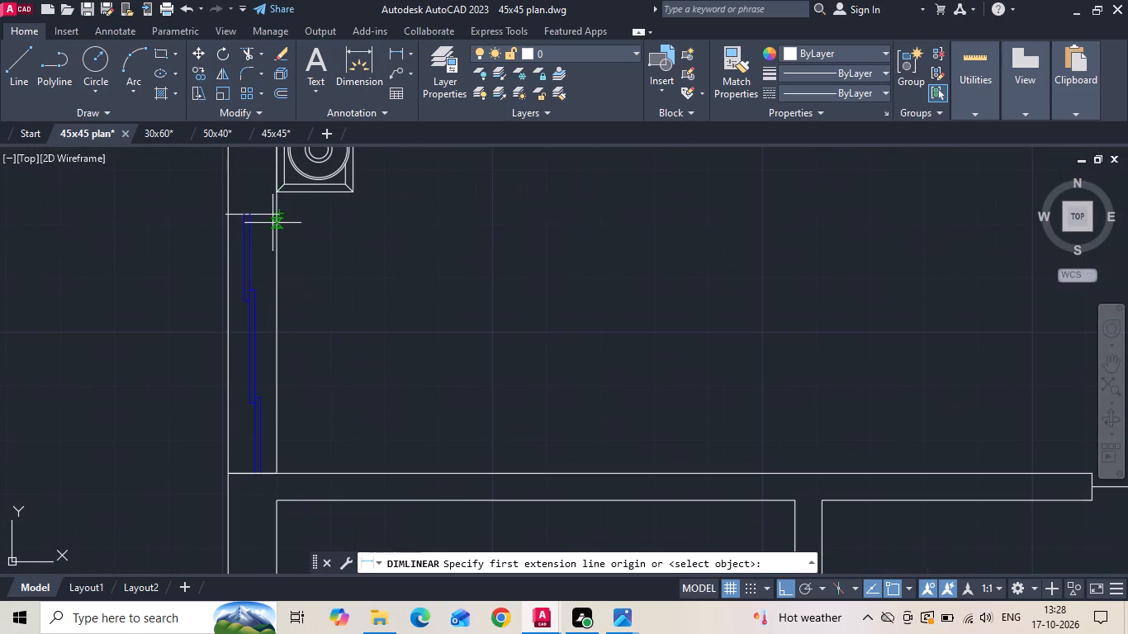
pyautogui.scroll(2, 273, 223)
pyautogui.click(277, 201)
pyautogui.scroll(-2, 279, 205)
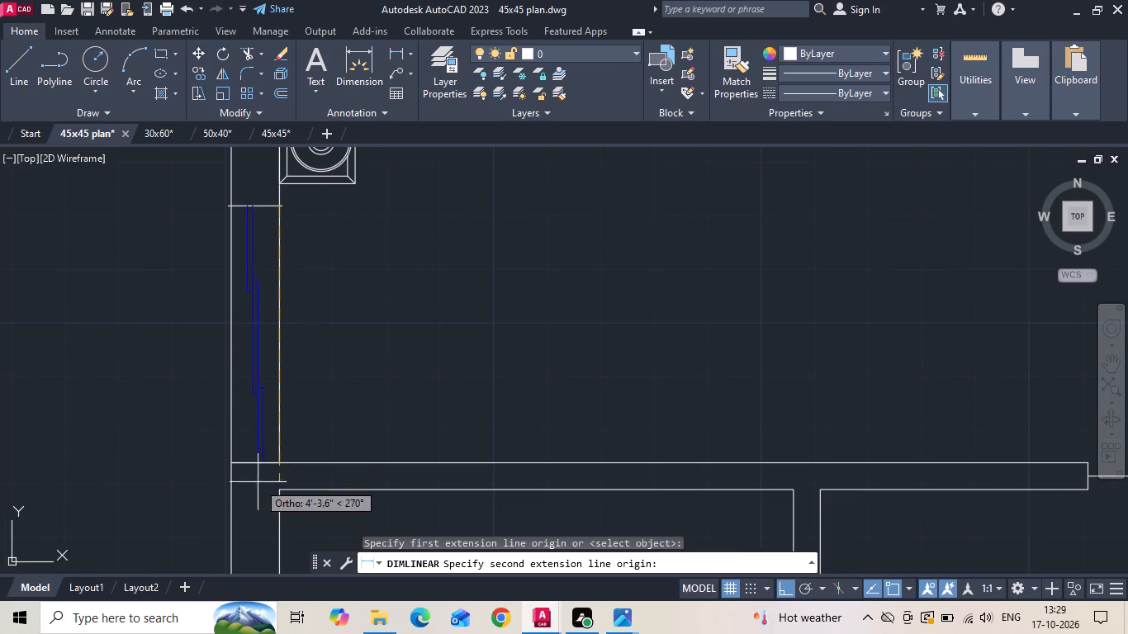
pyautogui.click(277, 461)
pyautogui.press('Escape')
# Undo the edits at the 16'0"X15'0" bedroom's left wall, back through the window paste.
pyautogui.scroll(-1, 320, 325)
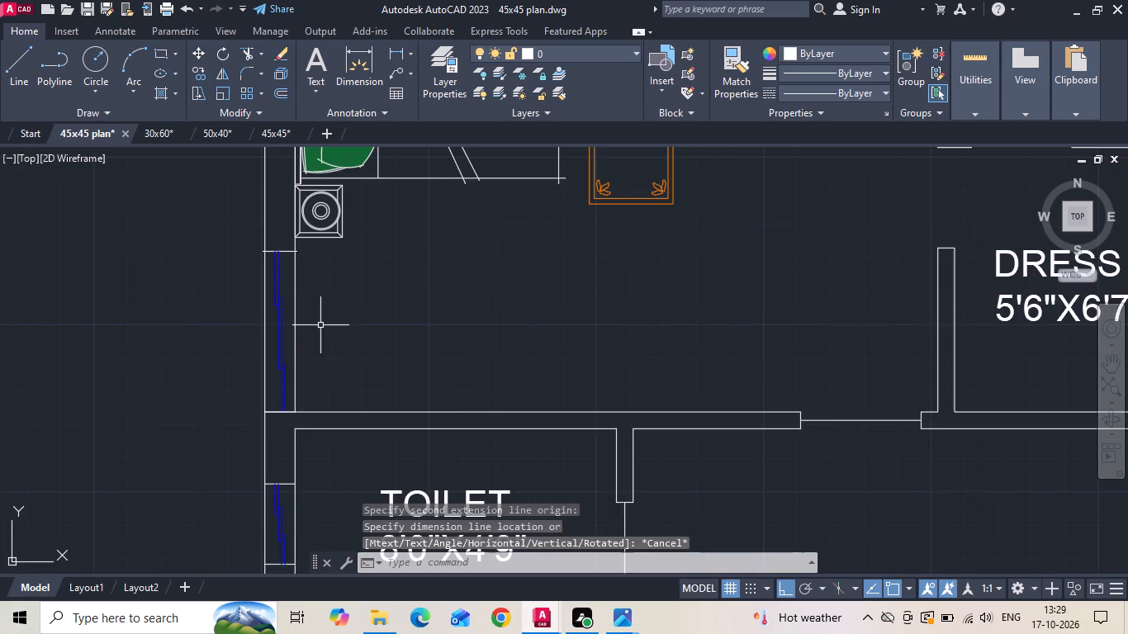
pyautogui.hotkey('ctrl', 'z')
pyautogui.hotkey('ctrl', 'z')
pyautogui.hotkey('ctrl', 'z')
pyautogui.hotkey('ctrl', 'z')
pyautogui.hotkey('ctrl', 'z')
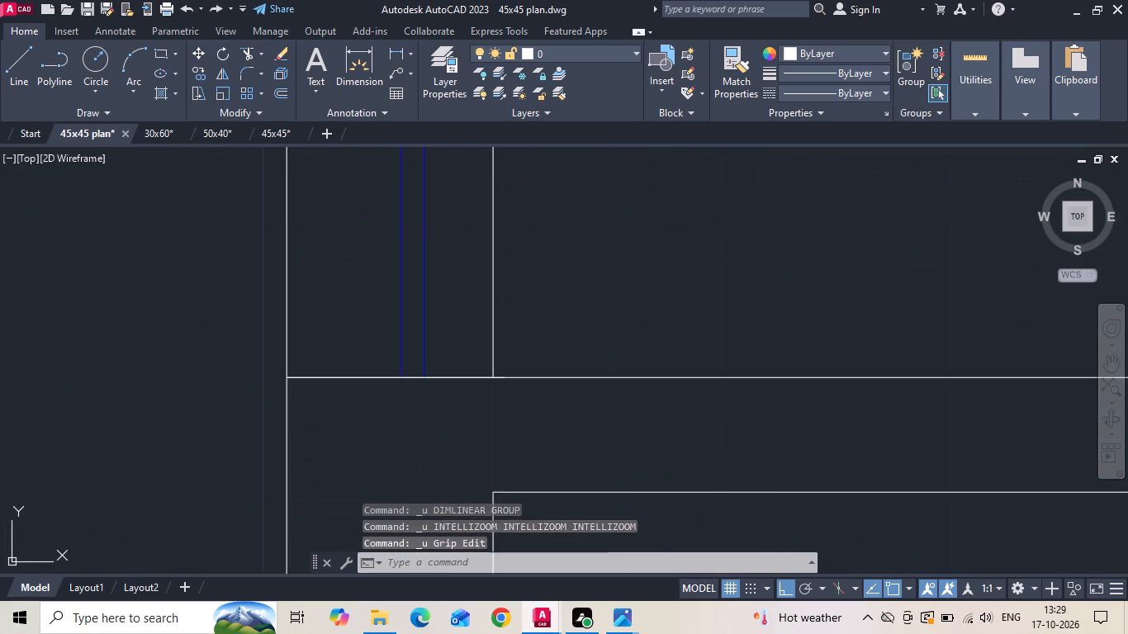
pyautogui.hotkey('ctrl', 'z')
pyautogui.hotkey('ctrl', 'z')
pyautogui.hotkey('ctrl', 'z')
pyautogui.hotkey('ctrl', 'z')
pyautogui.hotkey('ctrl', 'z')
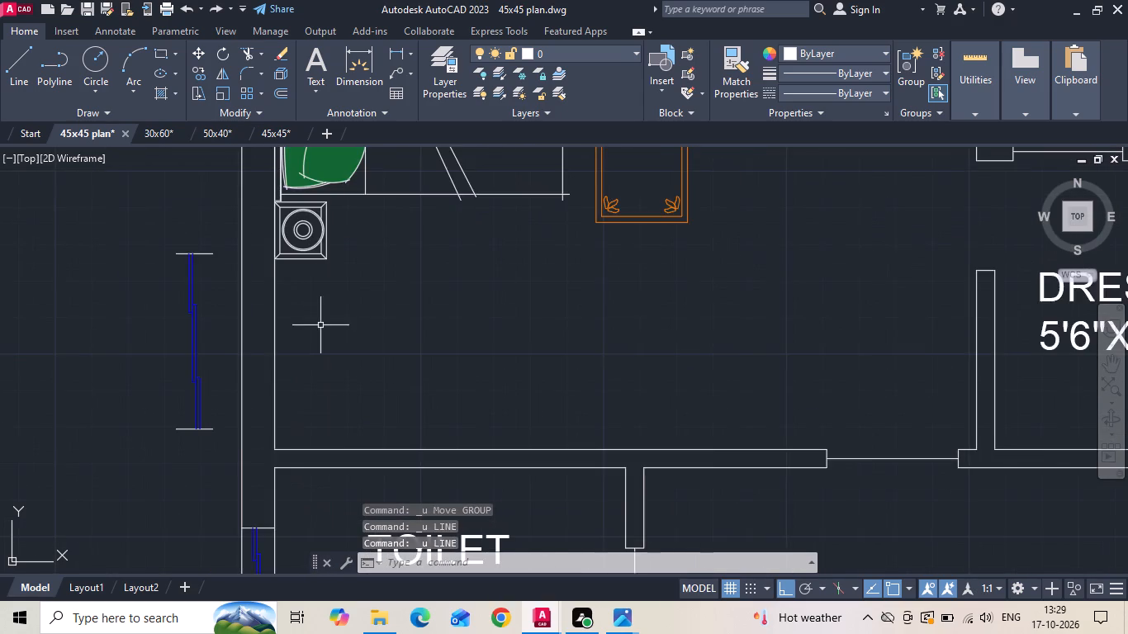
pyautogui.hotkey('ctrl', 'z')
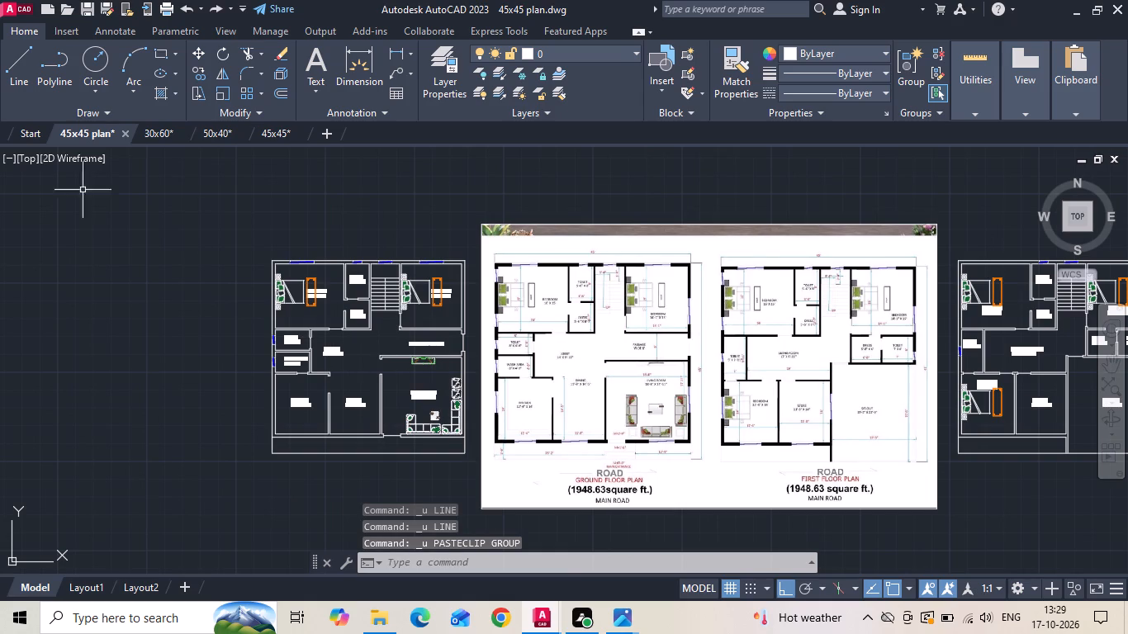
# Switch to the 30x60 drawing and measure the 11'-7"X11'-0" bedroom's left-wall window in the ground floor plan, without placing a dimension.
pyautogui.click(165, 131)
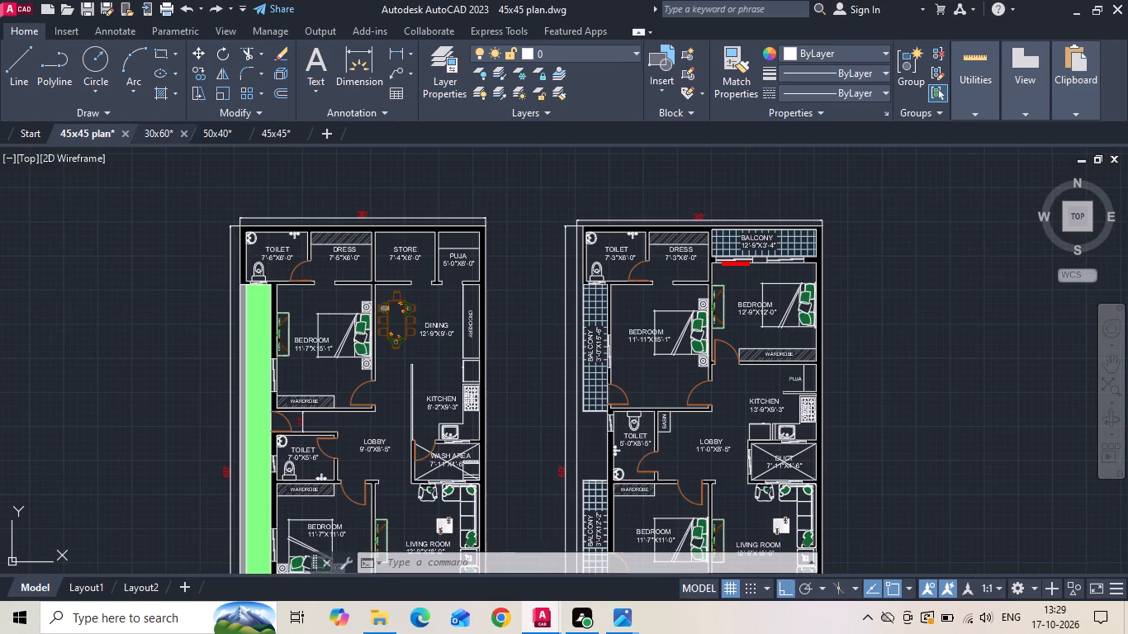
pyautogui.scroll(-2, 382, 272)
pyautogui.scroll(1, 329, 380)
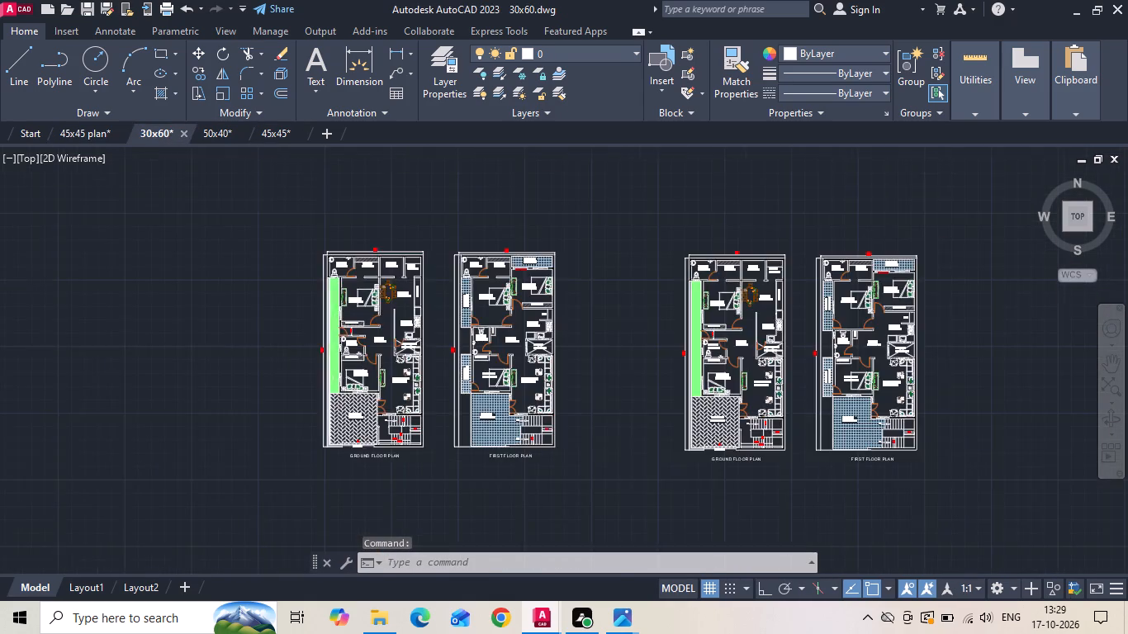
pyautogui.scroll(3, 329, 380)
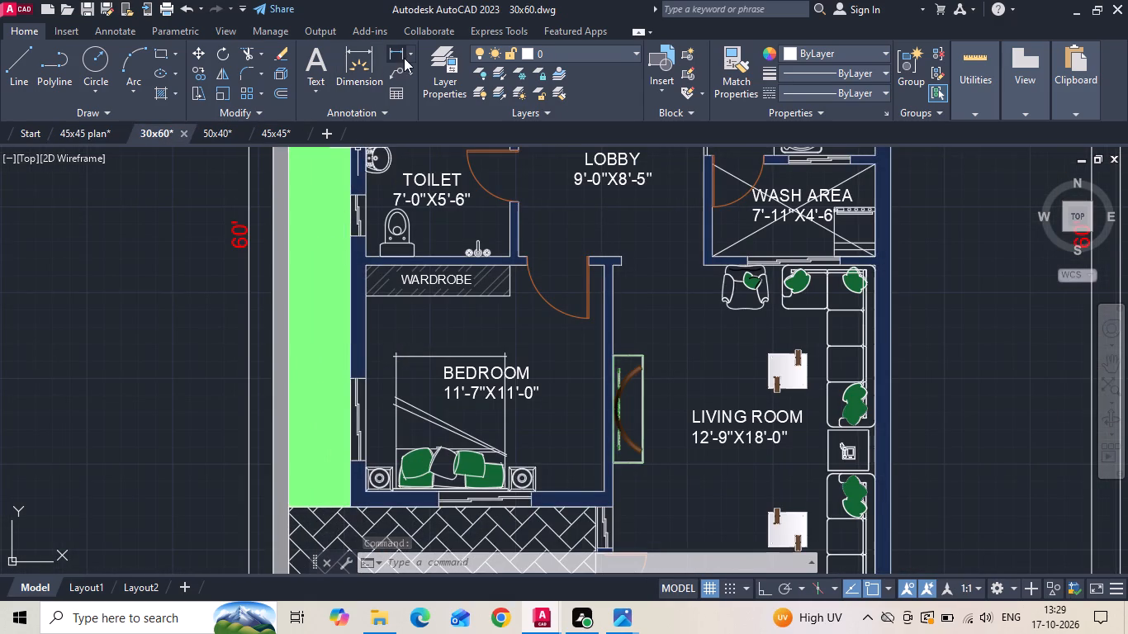
pyautogui.click(396, 47)
pyautogui.scroll(1, 339, 427)
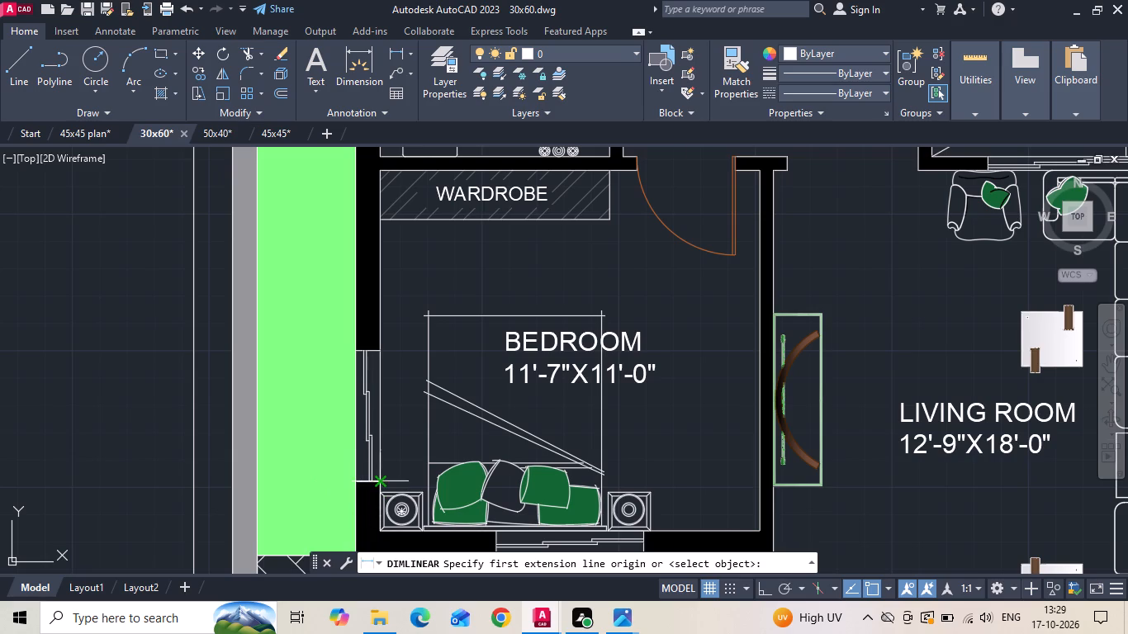
pyautogui.click(384, 484)
pyautogui.click(380, 348)
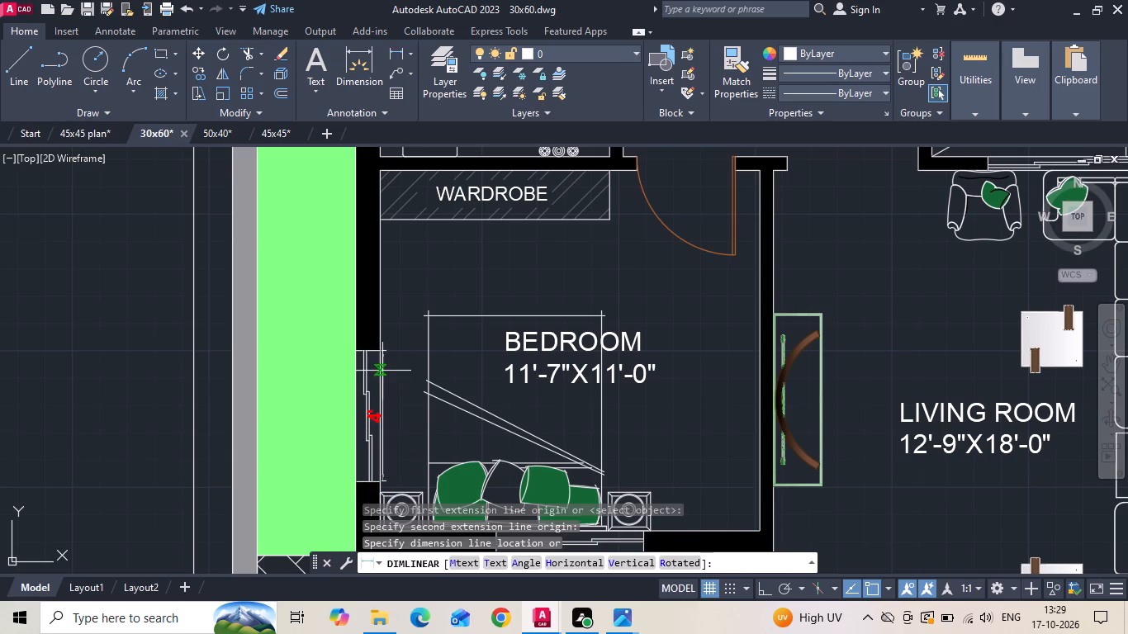
pyautogui.press('Escape')
# Measure the left-wall window of the ground floor's 11'-7"X15'-1" bedroom, without placing a dimension.
pyautogui.scroll(-1, 385, 380)
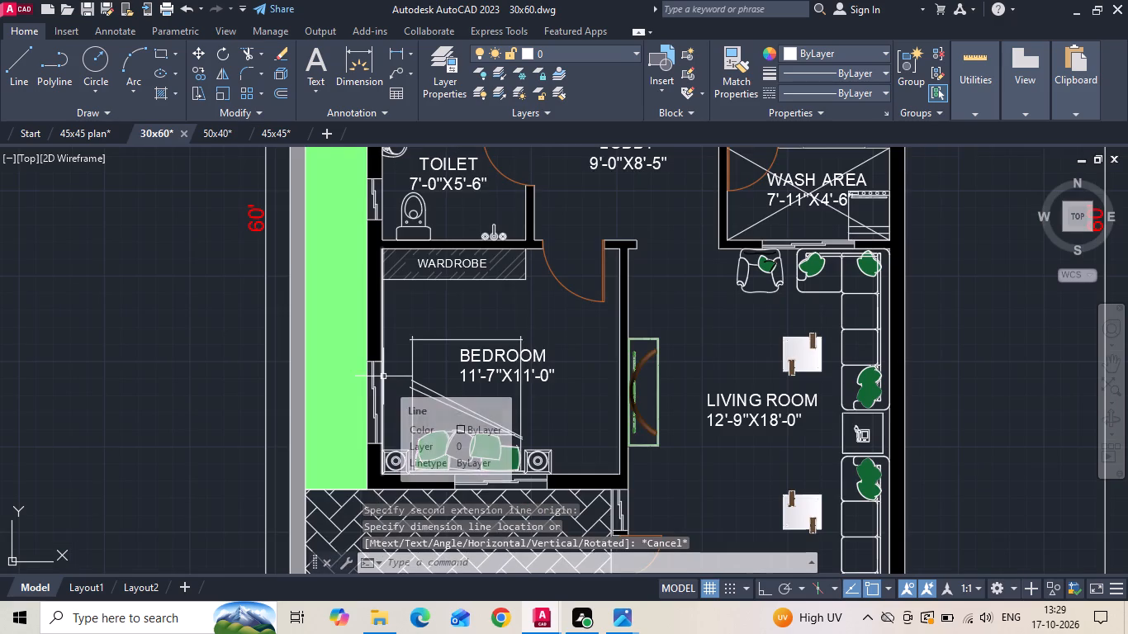
pyautogui.scroll(-1, 383, 376)
pyautogui.moveTo(489, 242); pyautogui.dragTo(391, 390, button='middle')
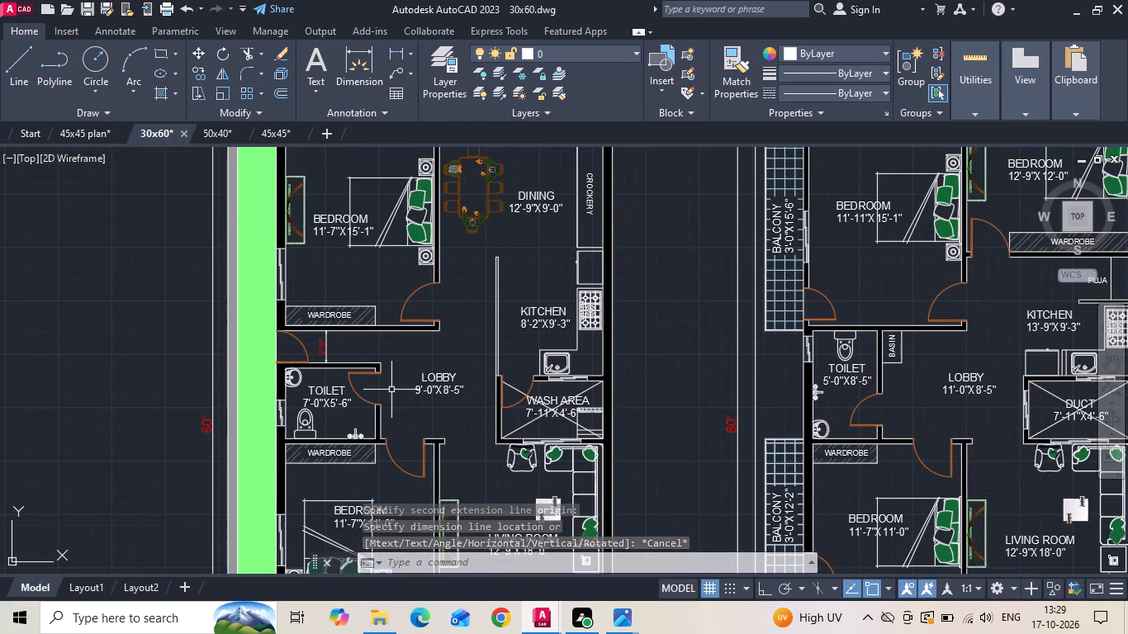
pyautogui.scroll(-1, 315, 317)
pyautogui.scroll(2, 295, 286)
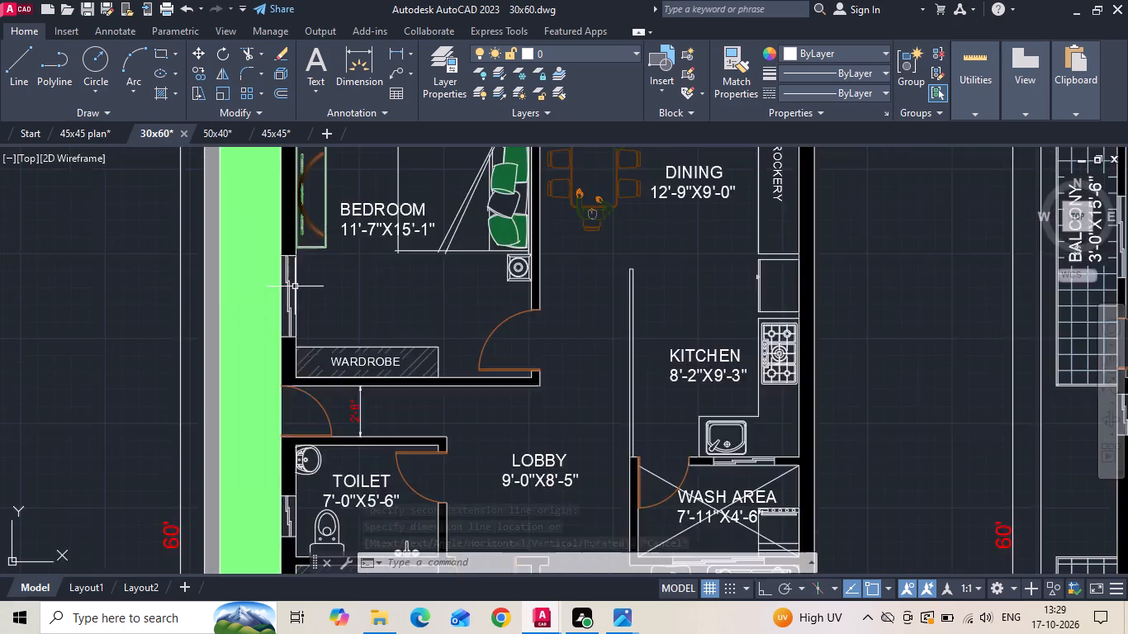
pyautogui.scroll(2, 295, 286)
pyautogui.press('space')
pyautogui.click(300, 208)
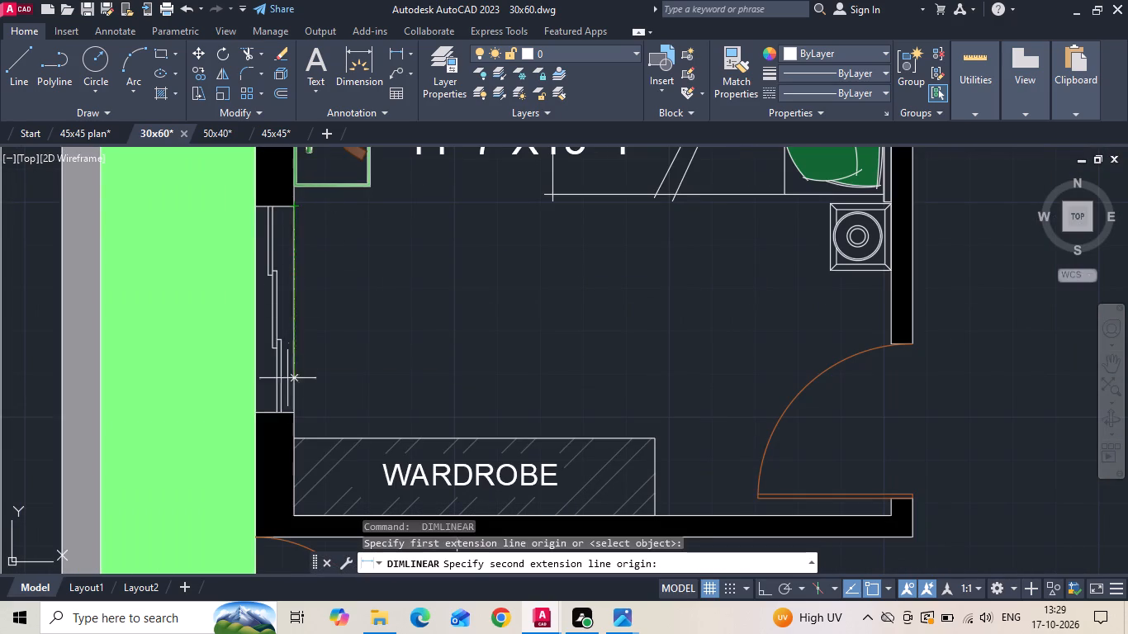
pyautogui.click(293, 410)
pyautogui.press('Escape')
# Save the 30x60 drawing.
pyautogui.scroll(-2, 302, 406)
pyautogui.hotkey('ctrl', 's')
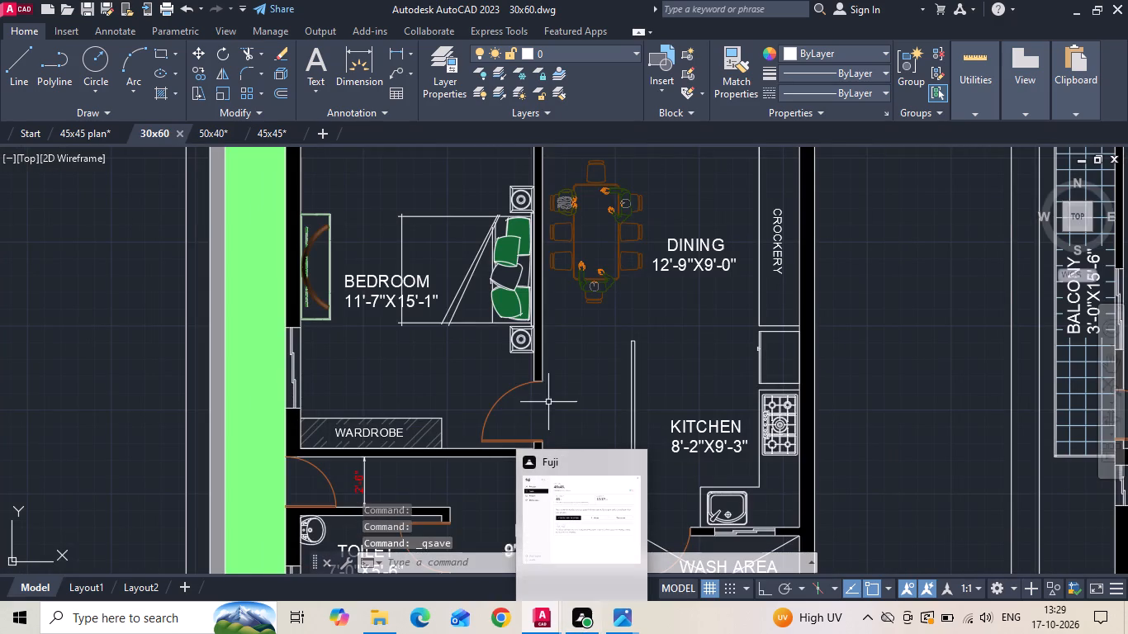
# Examine the windows in the 30x60 ground and first floor plans for one suited to the 16'0"X15'0" bedroom's left wall.
pyautogui.scroll(-3, 427, 351)
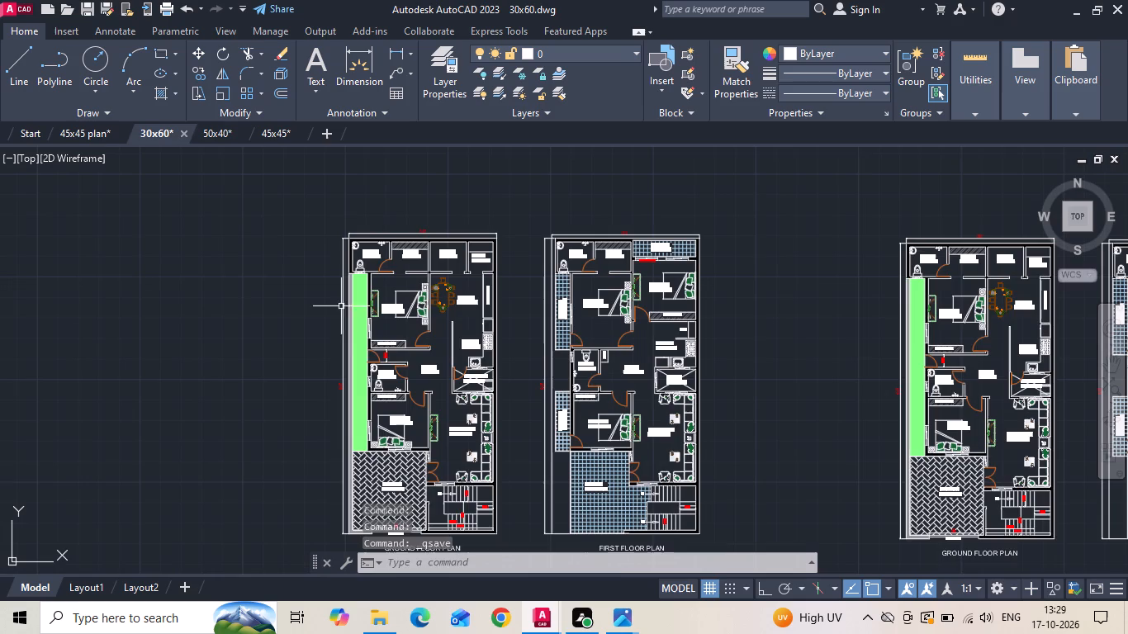
pyautogui.scroll(1, 642, 302)
pyautogui.scroll(1, 559, 259)
pyautogui.scroll(-2, 386, 246)
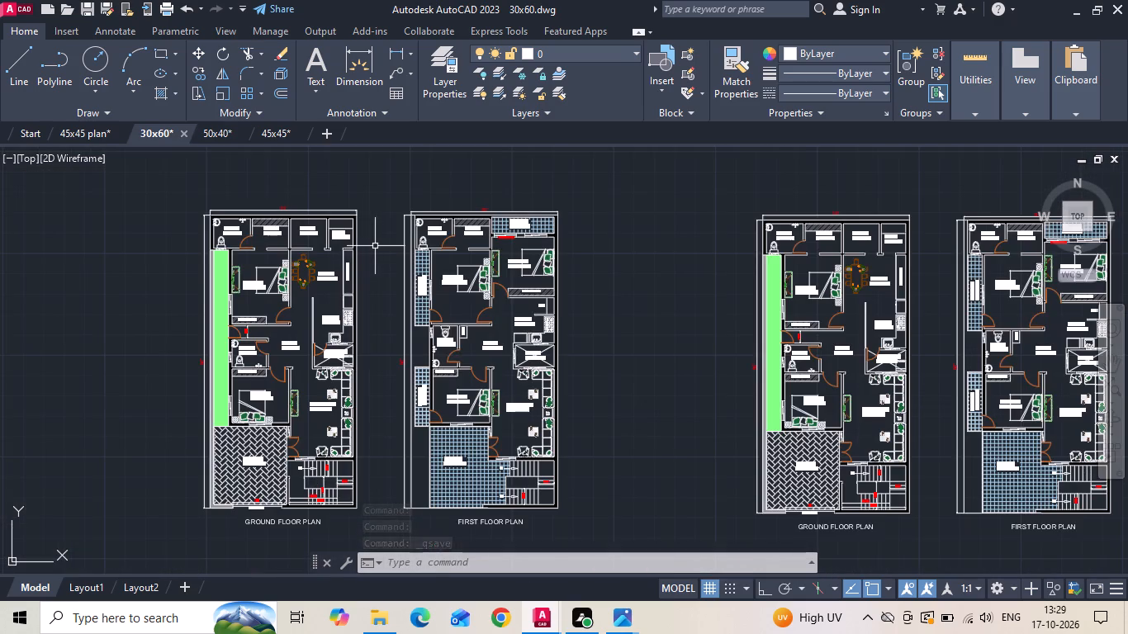
pyautogui.scroll(2, 850, 362)
pyautogui.scroll(1, 771, 465)
pyautogui.moveTo(748, 471); pyautogui.dragTo(655, 452, button='middle')
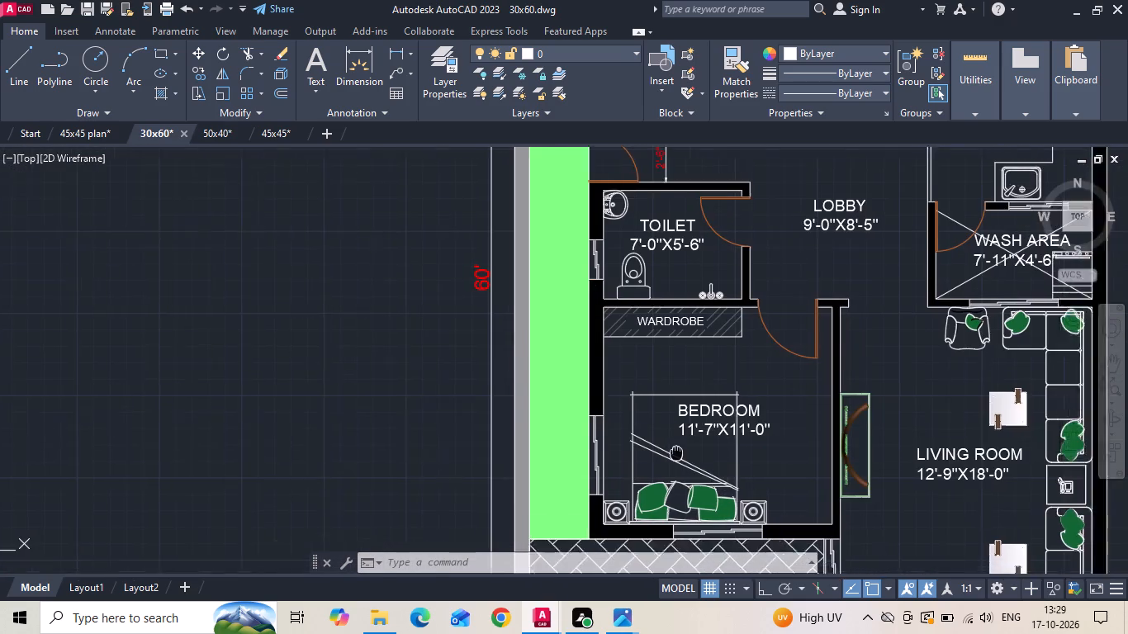
pyautogui.moveTo(655, 452); pyautogui.dragTo(570, 478, button='middle')
pyautogui.scroll(-1, 492, 360)
pyautogui.moveTo(638, 310); pyautogui.dragTo(522, 447, button='middle')
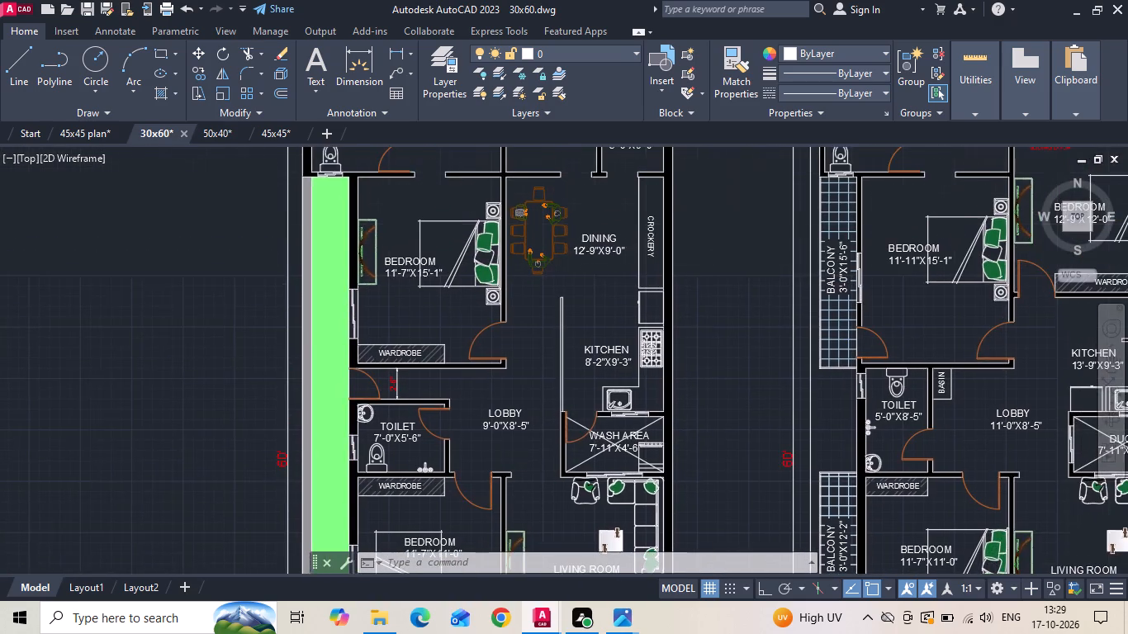
pyautogui.scroll(-1, 380, 282)
pyautogui.scroll(1, 678, 369)
pyautogui.scroll(-2, 509, 291)
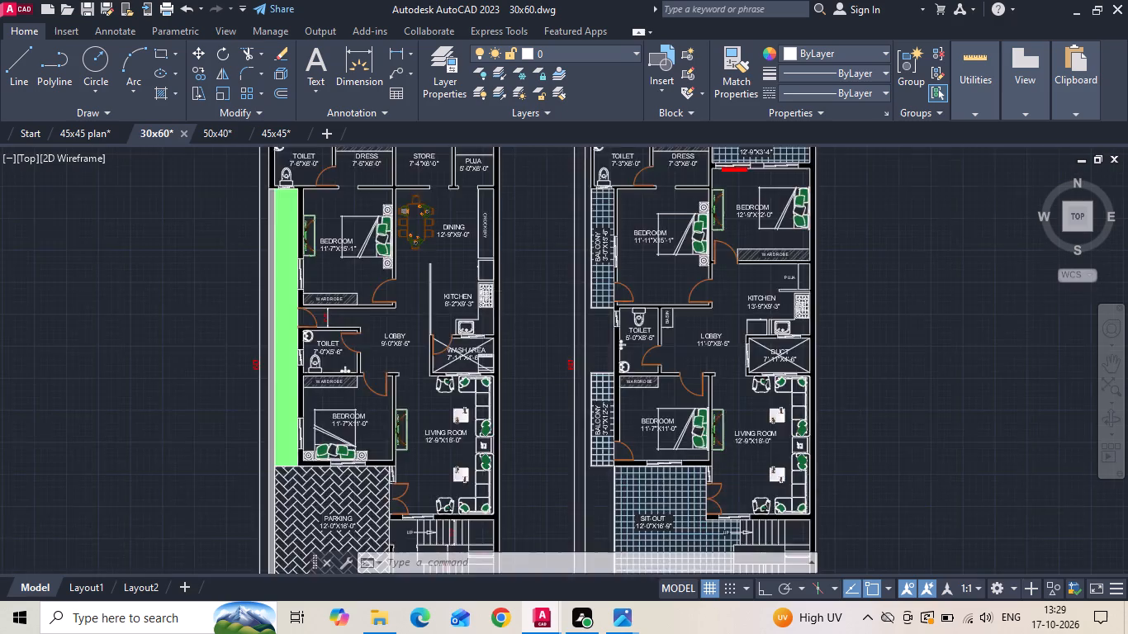
pyautogui.scroll(2, 568, 424)
pyautogui.scroll(-2, 628, 423)
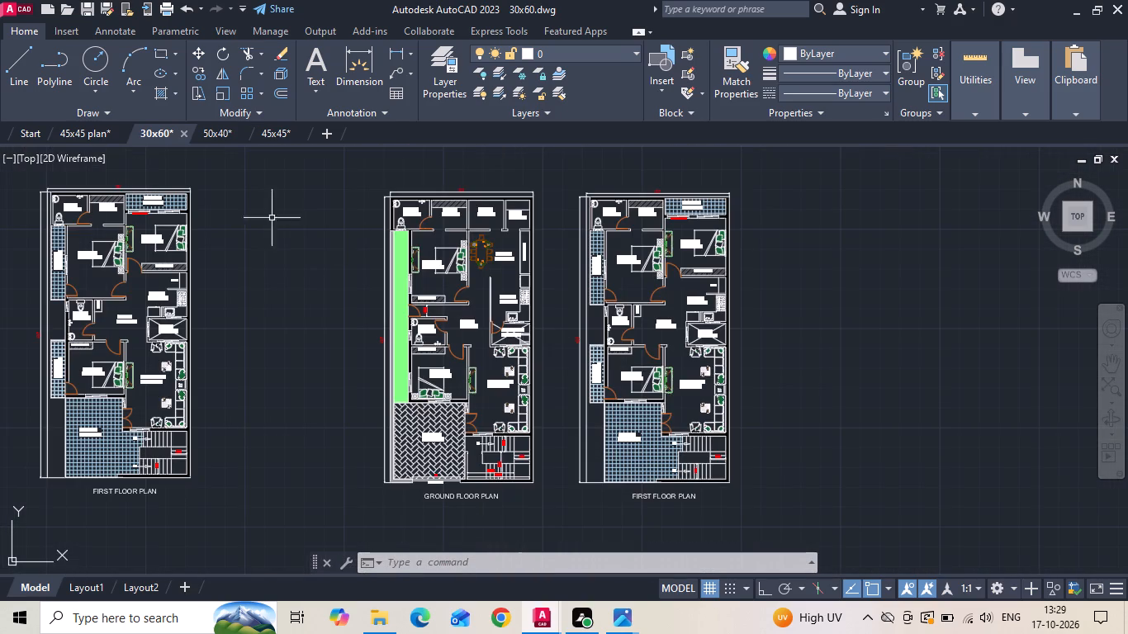
# Switch to the 45x45 drawing and examine the windows in its ground and first floor plans for a suitable one.
pyautogui.click(281, 133)
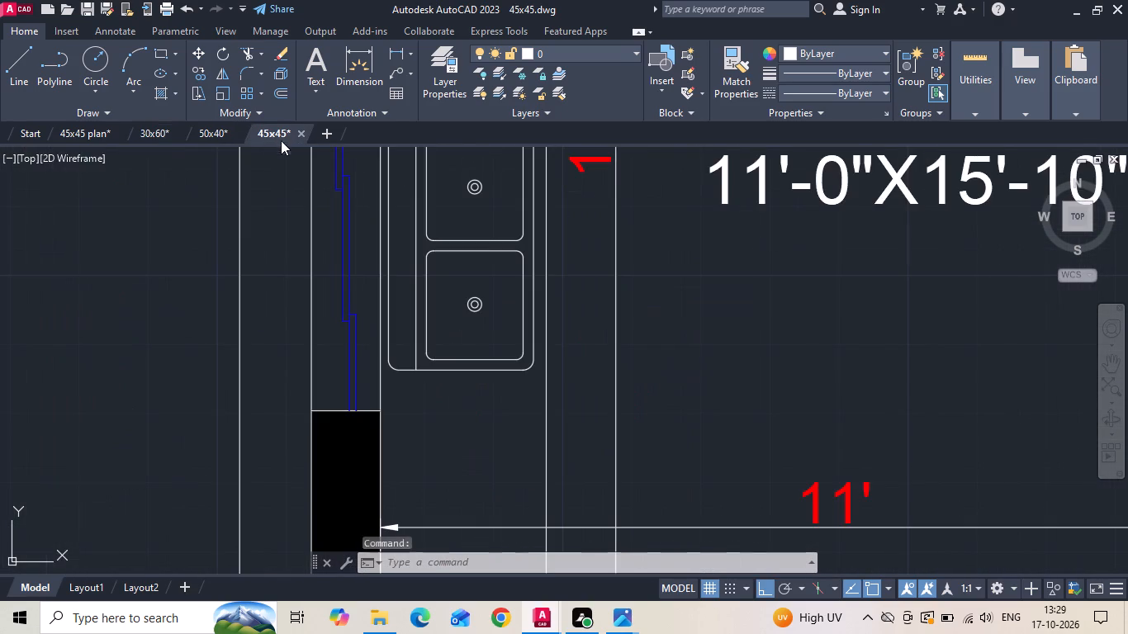
pyautogui.scroll(-2, 345, 294)
pyautogui.scroll(-3, 379, 377)
pyautogui.scroll(1, 382, 231)
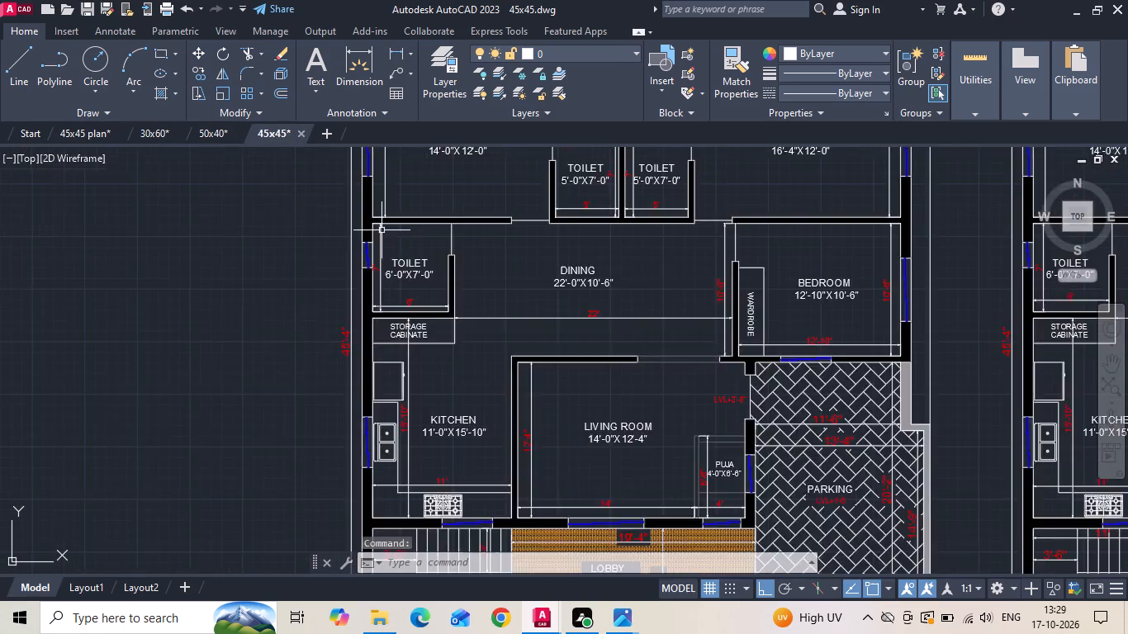
pyautogui.scroll(1, 382, 230)
pyautogui.scroll(-1, 329, 359)
pyautogui.moveTo(396, 262); pyautogui.dragTo(388, 402, button='middle')
pyautogui.scroll(-2, 333, 243)
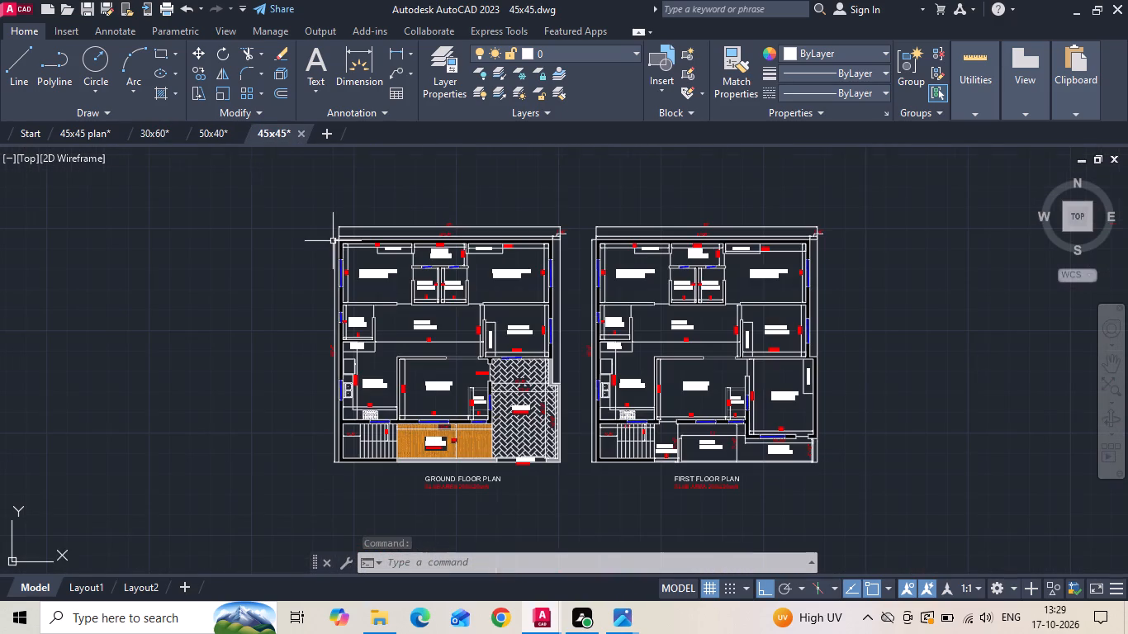
pyautogui.scroll(2, 636, 304)
pyautogui.scroll(-1, 528, 244)
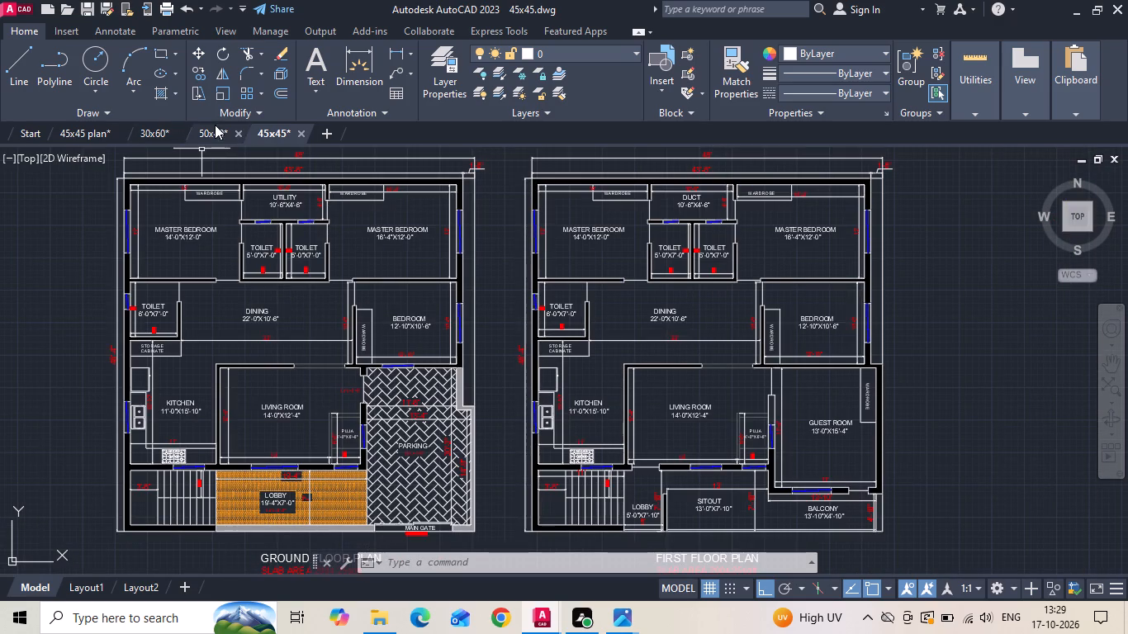
# In the 50x40 first floor plan, copy the 3' window beside the duct above the 4'-0"X8'-7" toilet, including the wall line at its upper end.
pyautogui.click(211, 133)
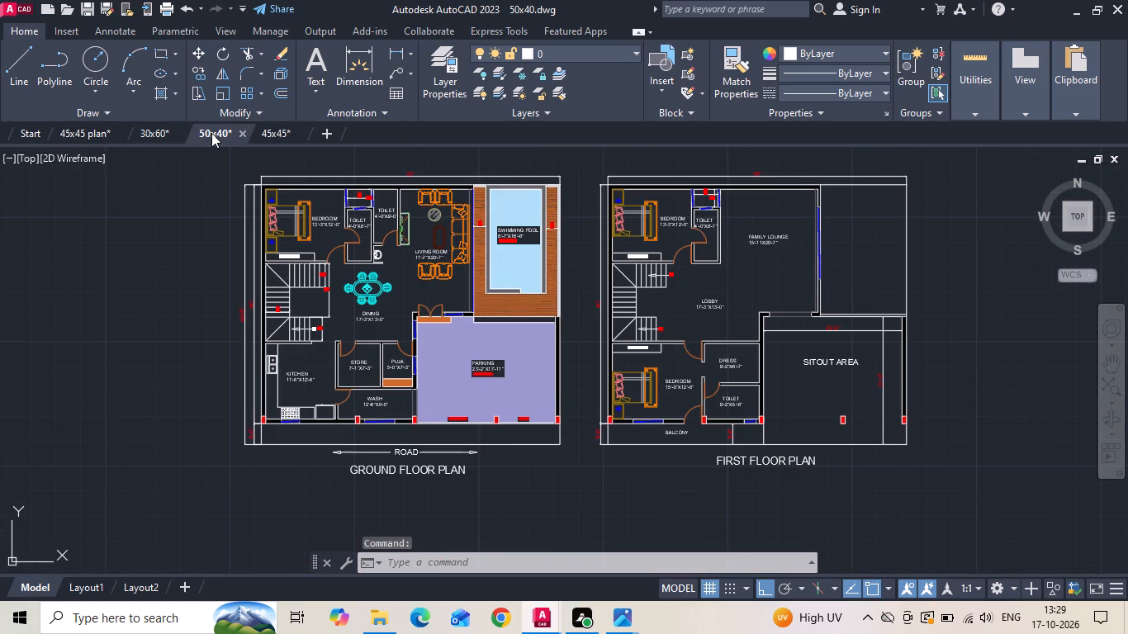
pyautogui.scroll(1, 684, 198)
pyautogui.scroll(2, 780, 207)
pyautogui.scroll(1, 727, 158)
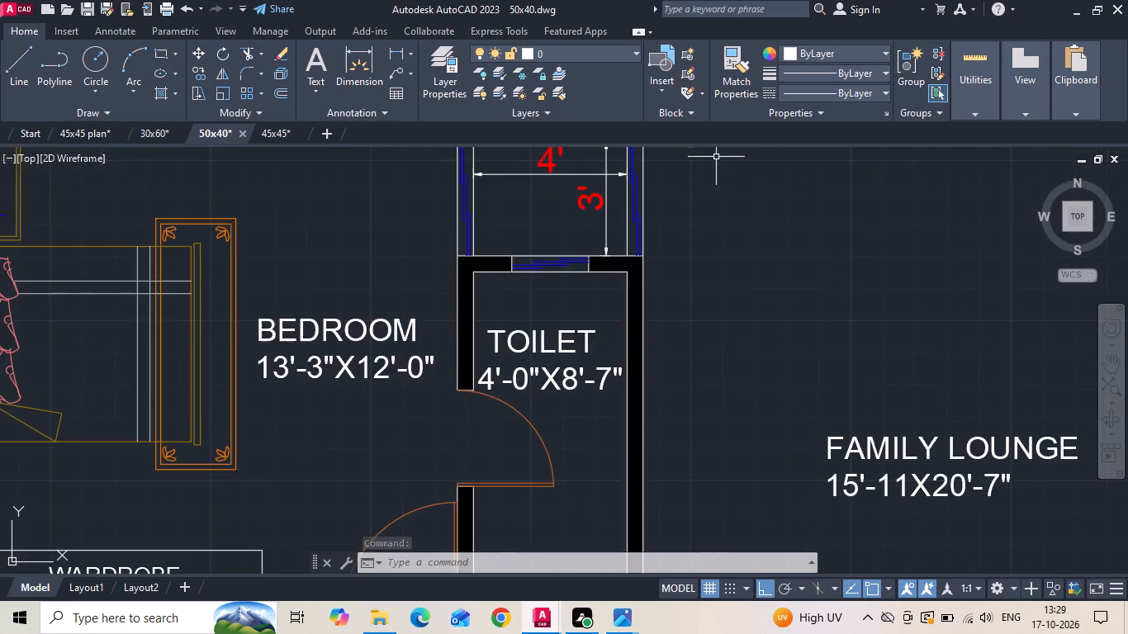
pyautogui.moveTo(704, 197); pyautogui.dragTo(647, 348, button='middle')
pyautogui.click(399, 54)
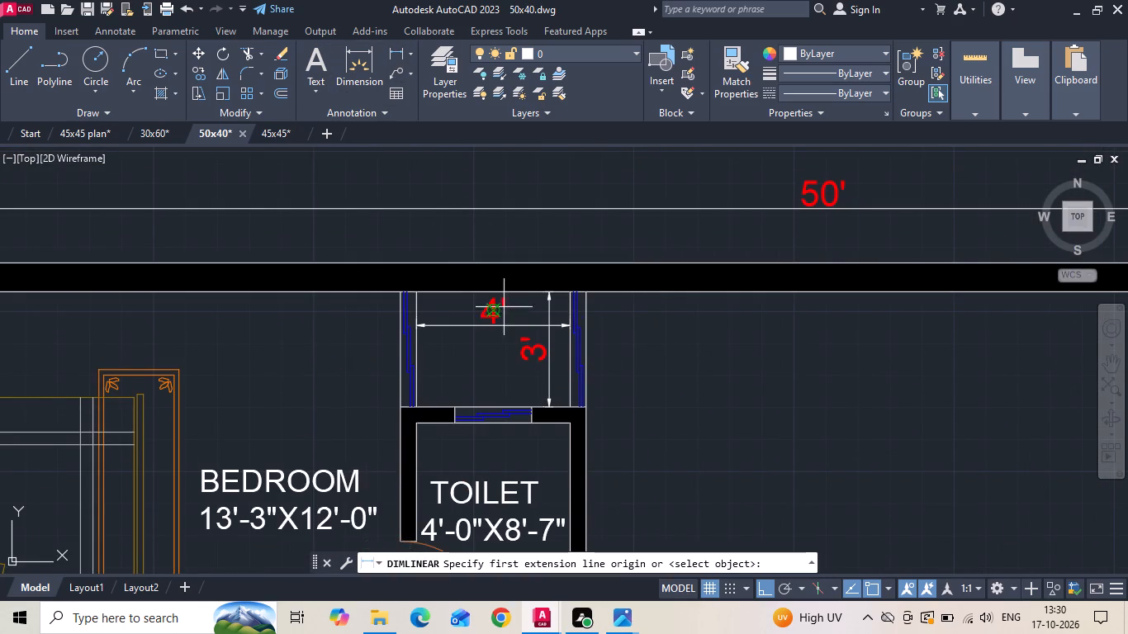
pyautogui.press('Escape')
pyautogui.scroll(1, 571, 412)
pyautogui.scroll(2, 590, 253)
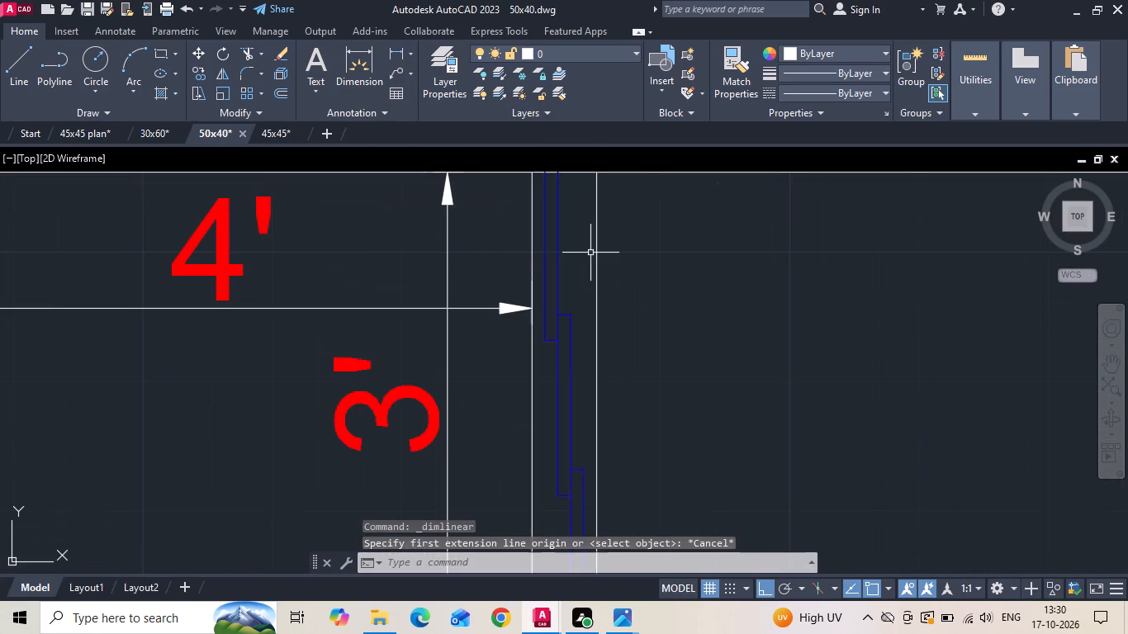
pyautogui.moveTo(588, 251); pyautogui.dragTo(576, 277)
pyautogui.moveTo(537, 453); pyautogui.dragTo(596, 316, button='middle')
pyautogui.click(600, 395)
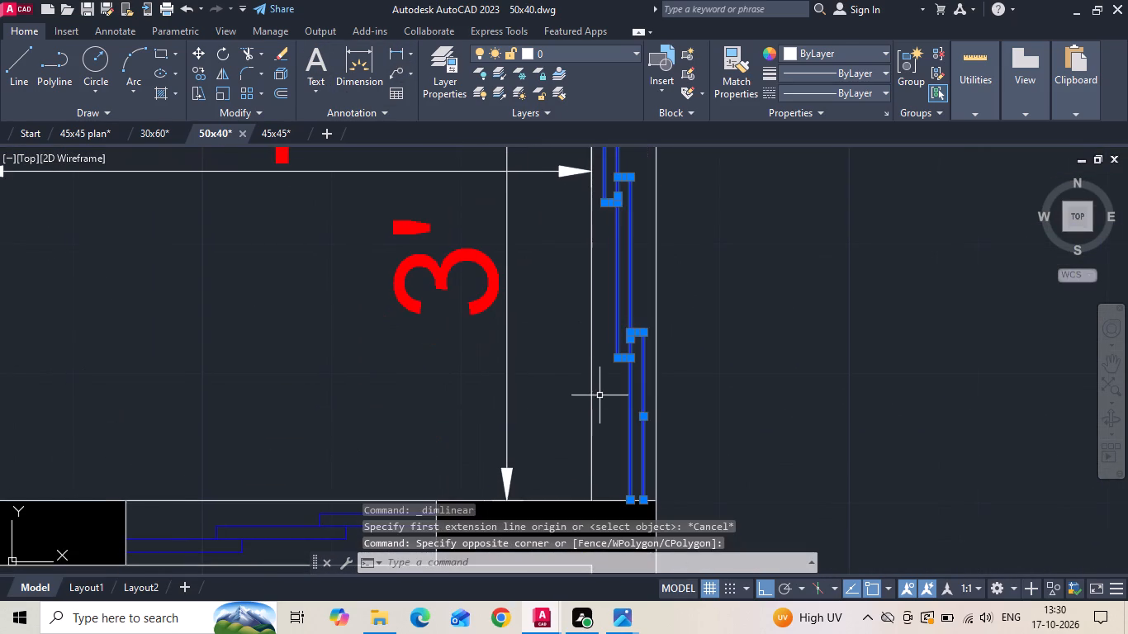
pyautogui.scroll(-1, 592, 410)
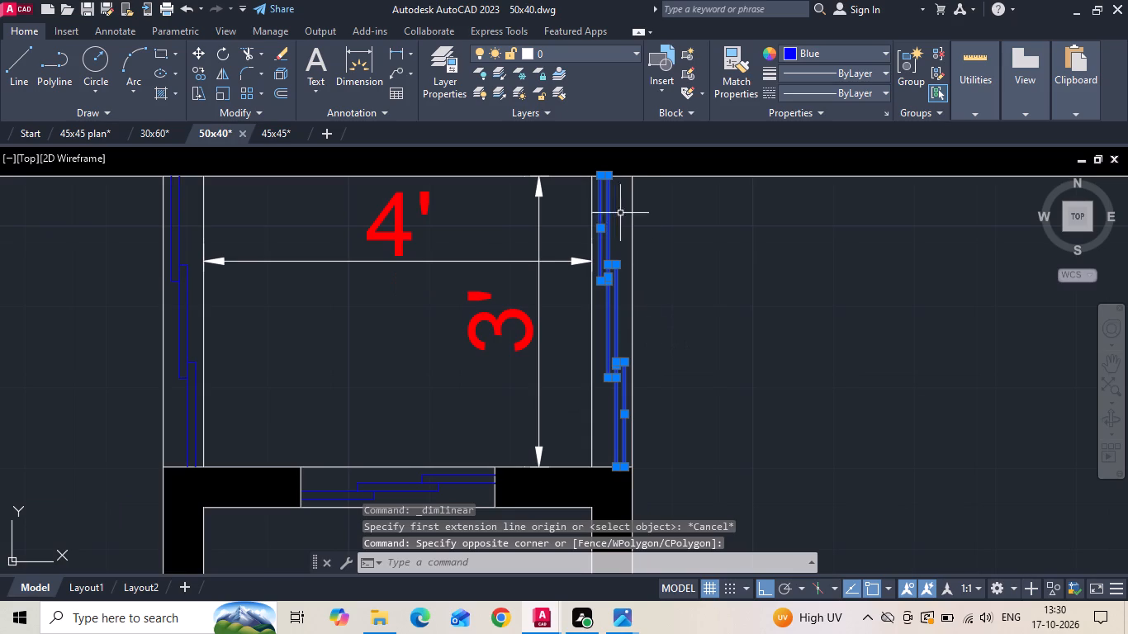
pyautogui.click(625, 177)
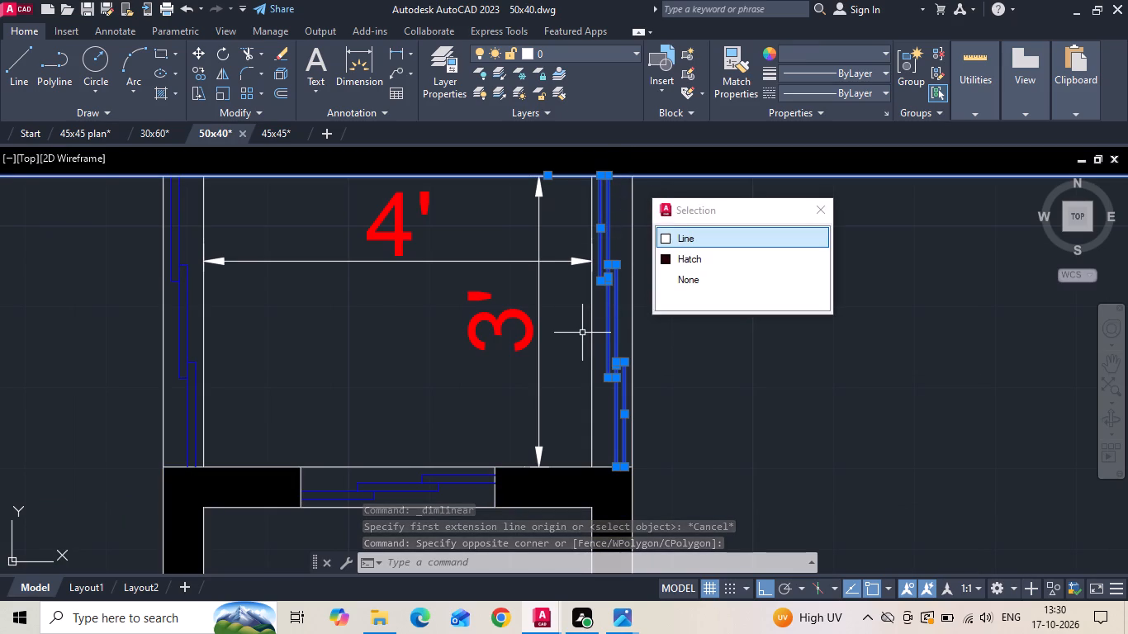
pyautogui.hotkey('ctrl', 'c')
# Paste the copied window and wall line into the 45x45 plan drawing, in the empty area left of the ground floor plan.
pyautogui.click(80, 140)
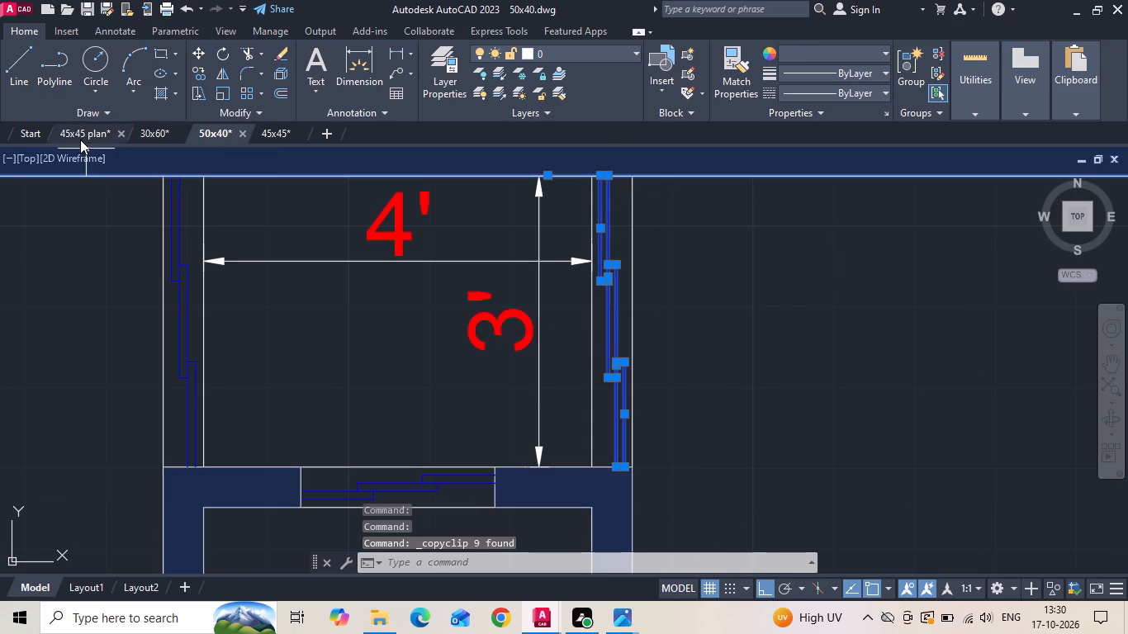
pyautogui.scroll(-1, 480, 259)
pyautogui.hotkey('ctrl', 'v')
pyautogui.scroll(1, 355, 264)
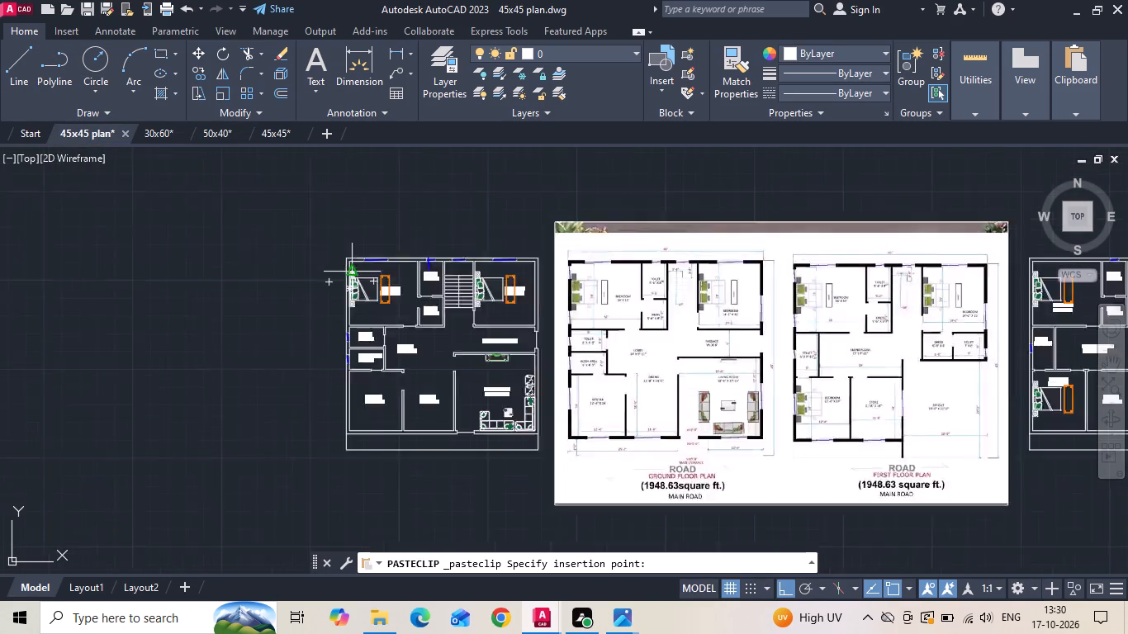
pyautogui.scroll(2, 346, 269)
pyautogui.scroll(2, 15, 398)
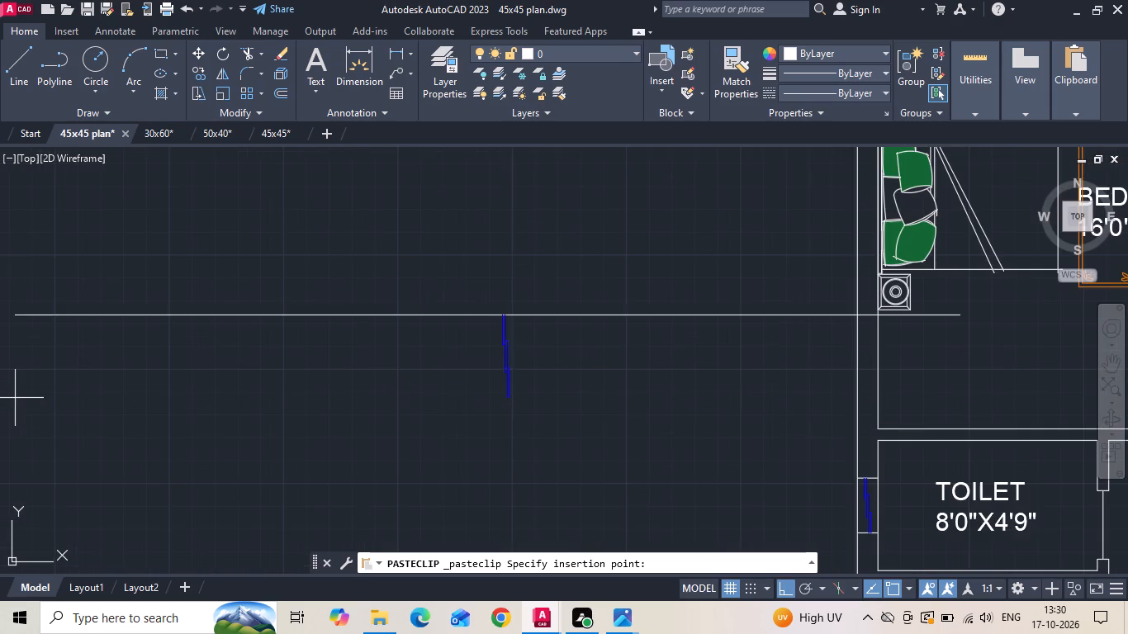
pyautogui.click(11, 394)
pyautogui.press('Escape')
# Copy the long horizontal line 3' downward to mark the lower end of the pasted window.
pyautogui.scroll(1, 565, 332)
pyautogui.moveTo(567, 335); pyautogui.dragTo(557, 321)
pyautogui.click(520, 232)
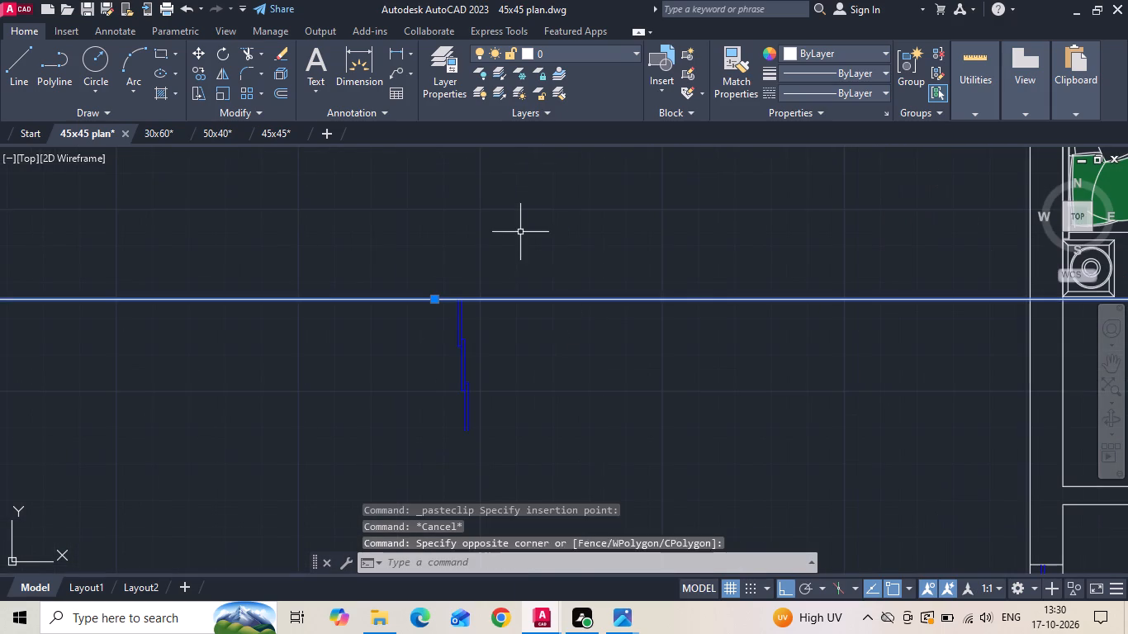
pyautogui.rightClick(520, 232)
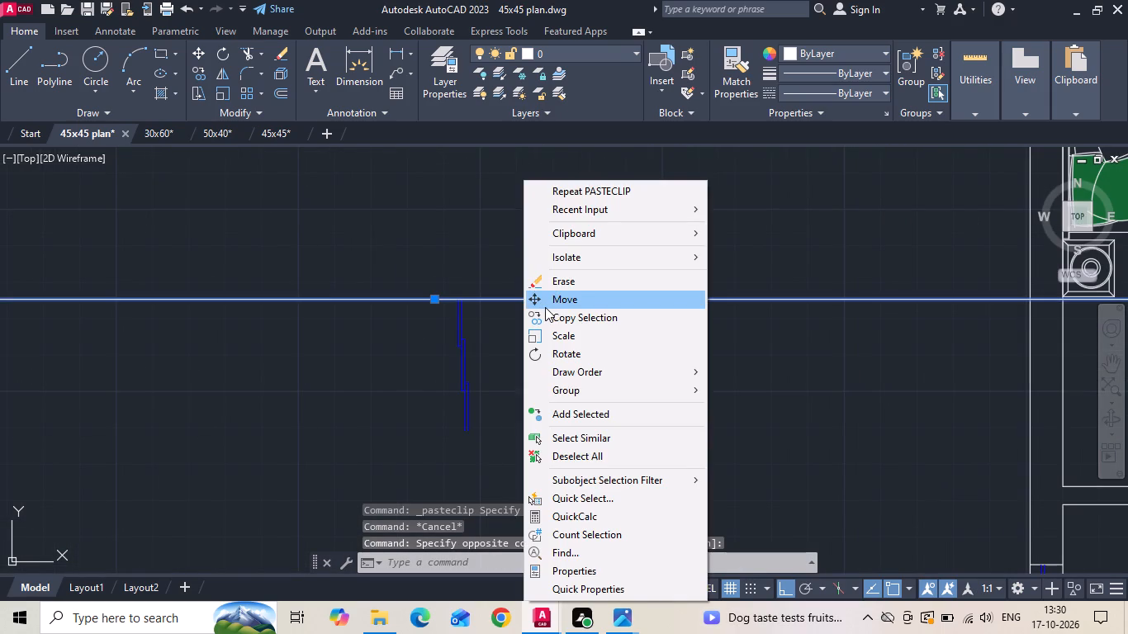
pyautogui.click(547, 316)
pyautogui.moveTo(545, 268); pyautogui.dragTo(540, 316)
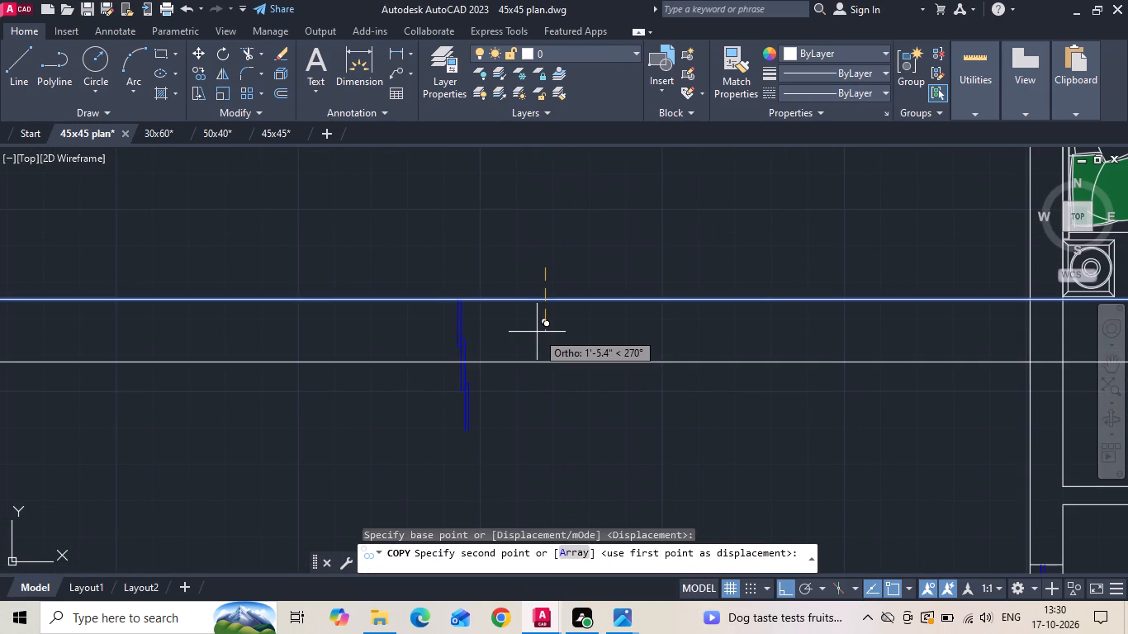
pyautogui.write("3'")
pyautogui.press('Return')
pyautogui.press('Escape')
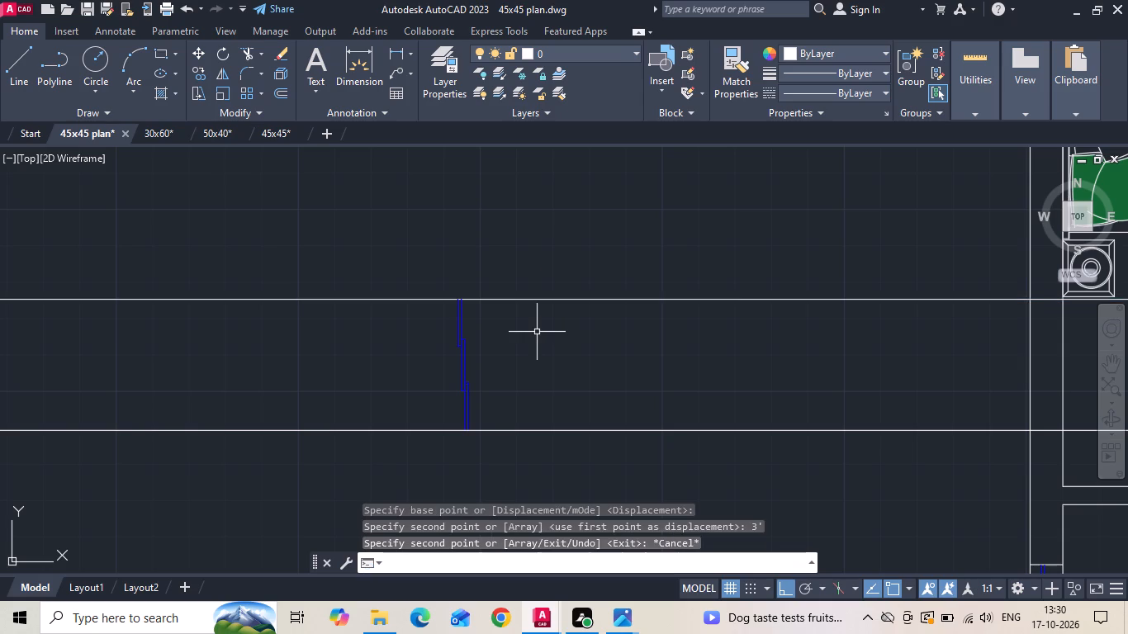
# Draw a vertical line down the centre of the window's middle pane, between the midpoints of its short edges.
pyautogui.press('l')
pyautogui.press('space')
pyautogui.scroll(1, 398, 381)
pyautogui.scroll(2, 520, 376)
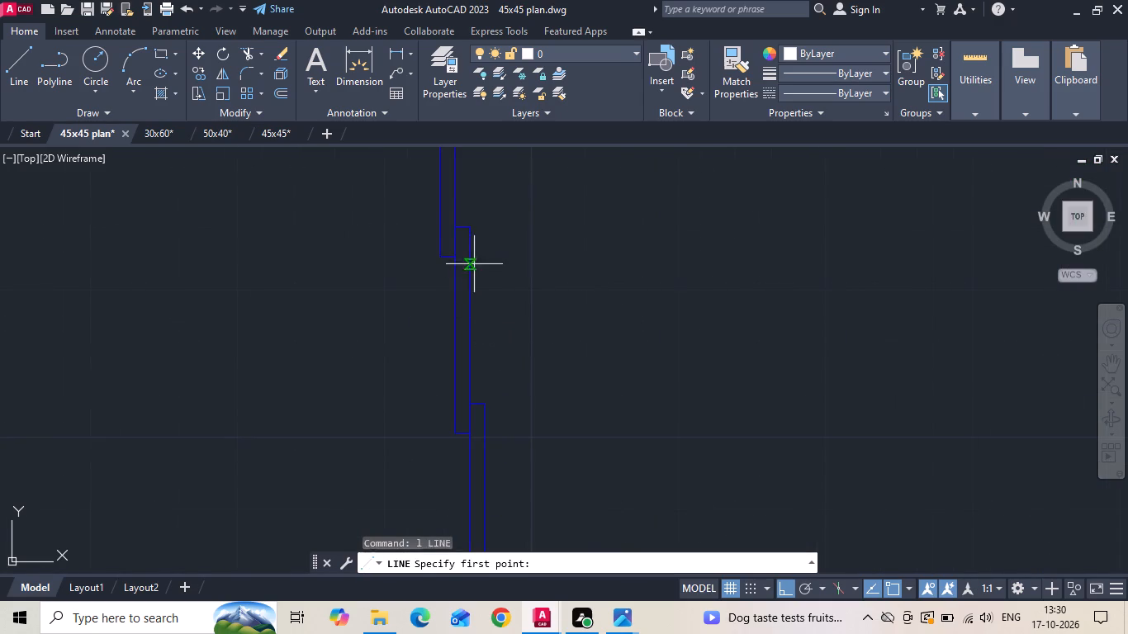
pyautogui.click(464, 231)
pyautogui.click(459, 438)
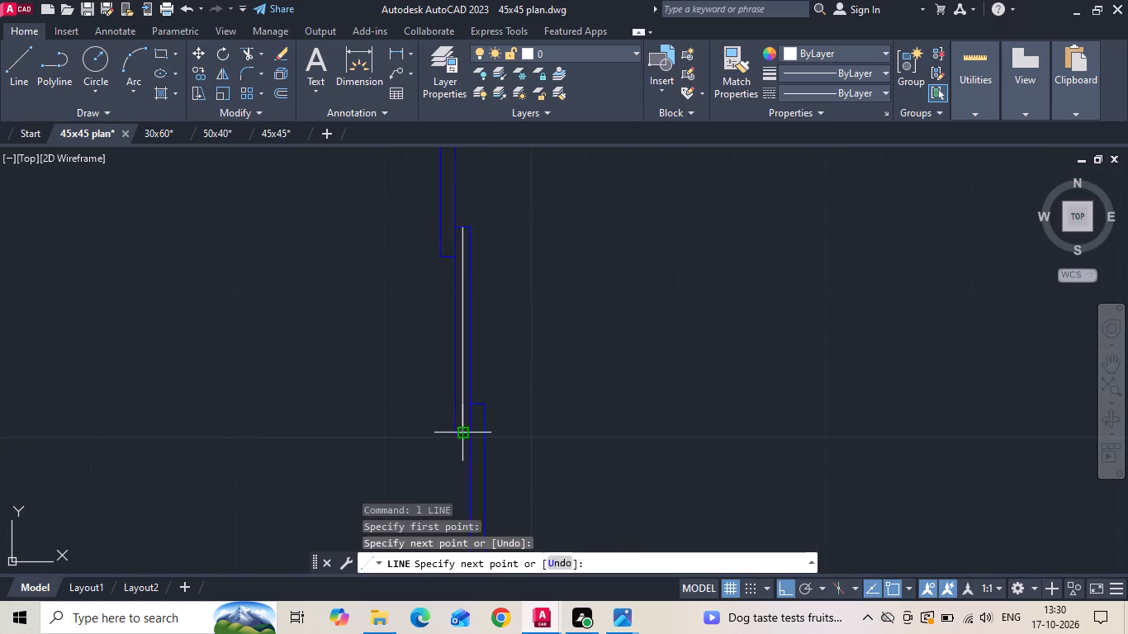
pyautogui.press('Escape')
pyautogui.press('Escape')
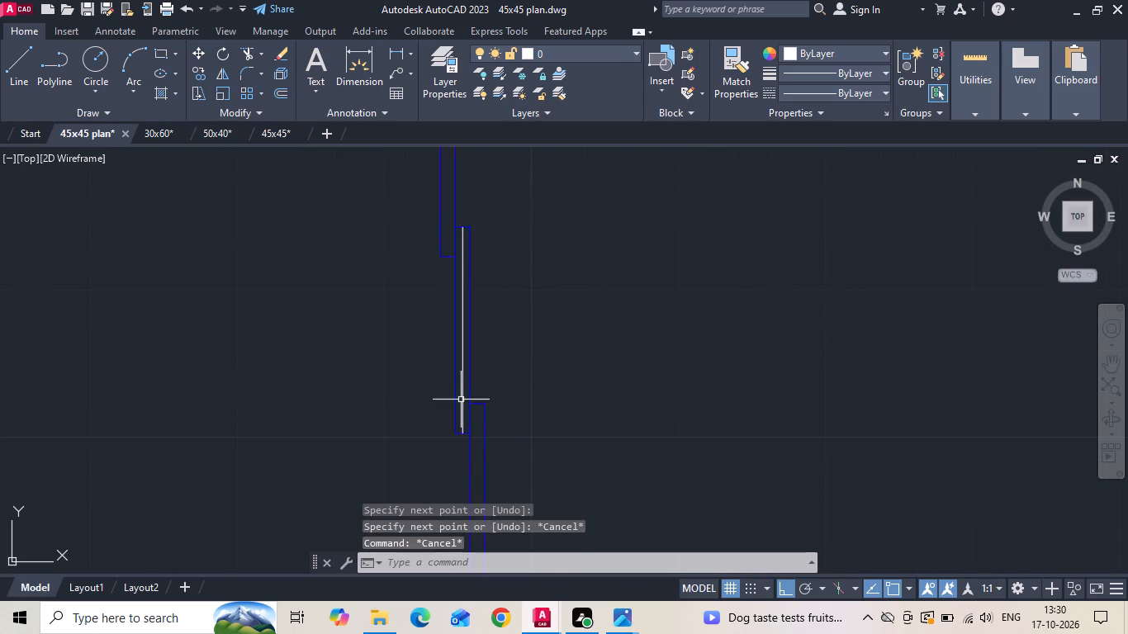
# Copy the vertical centre line 4.5" to each side of the pasted window.
pyautogui.click(463, 390)
pyautogui.rightClick(517, 317)
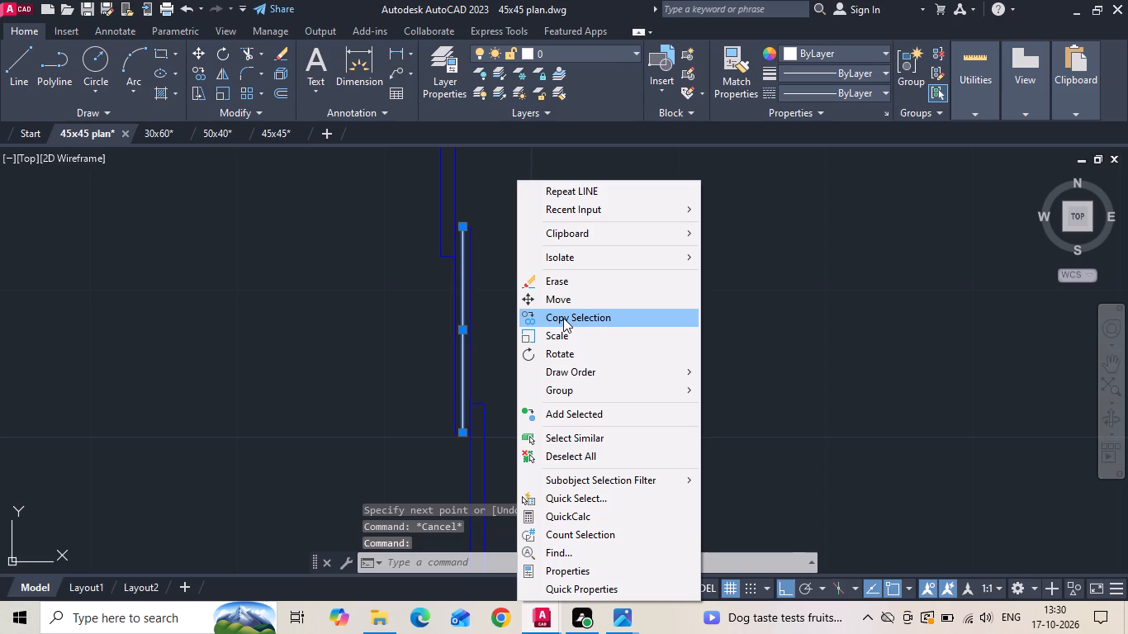
pyautogui.click(563, 317)
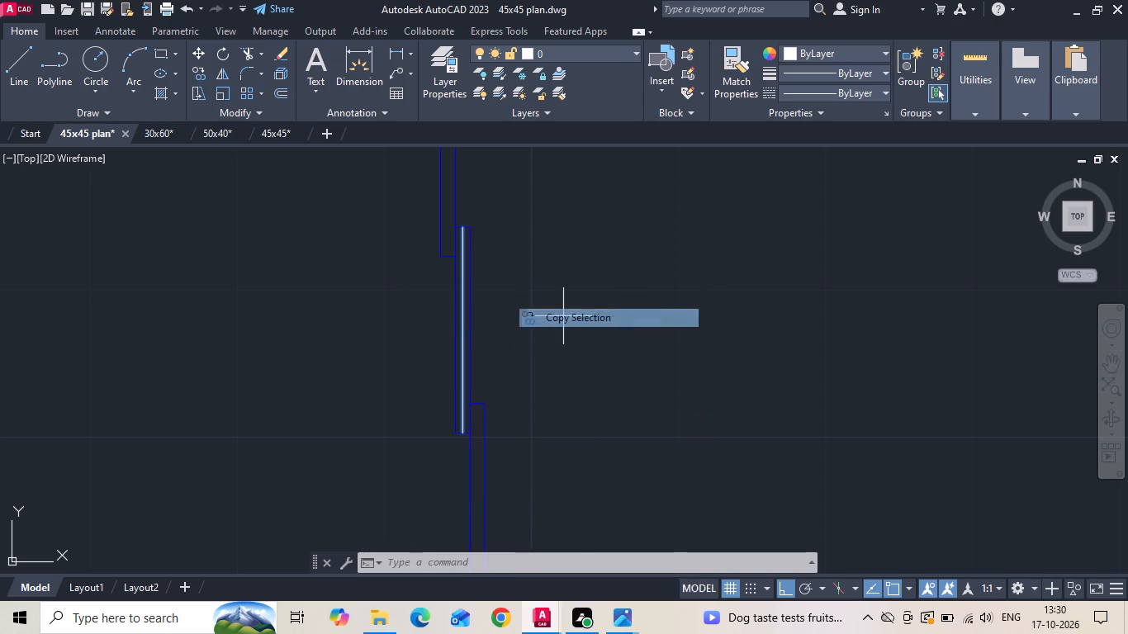
pyautogui.moveTo(706, 319); pyautogui.dragTo(661, 319)
pyautogui.write('4.5')
pyautogui.press('Return')
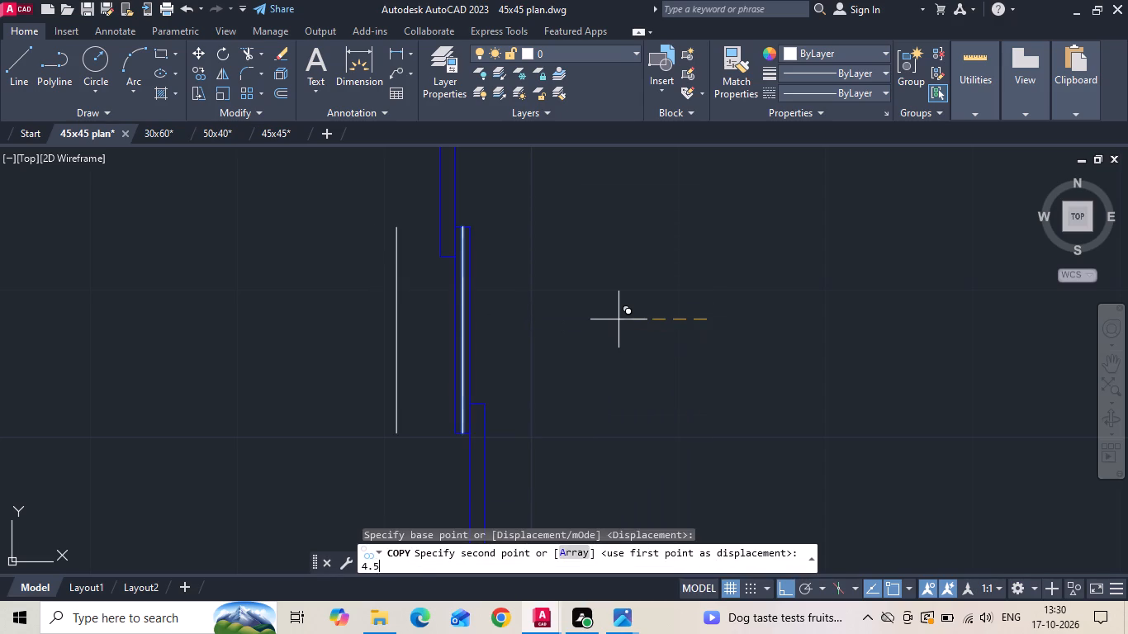
pyautogui.write('4.5')
pyautogui.press('Return')
pyautogui.press('Escape')
# Extend both offset vertical lines up and down to the two horizontal lines.
pyautogui.write('ex')
pyautogui.press('space')
pyautogui.scroll(-1, 794, 349)
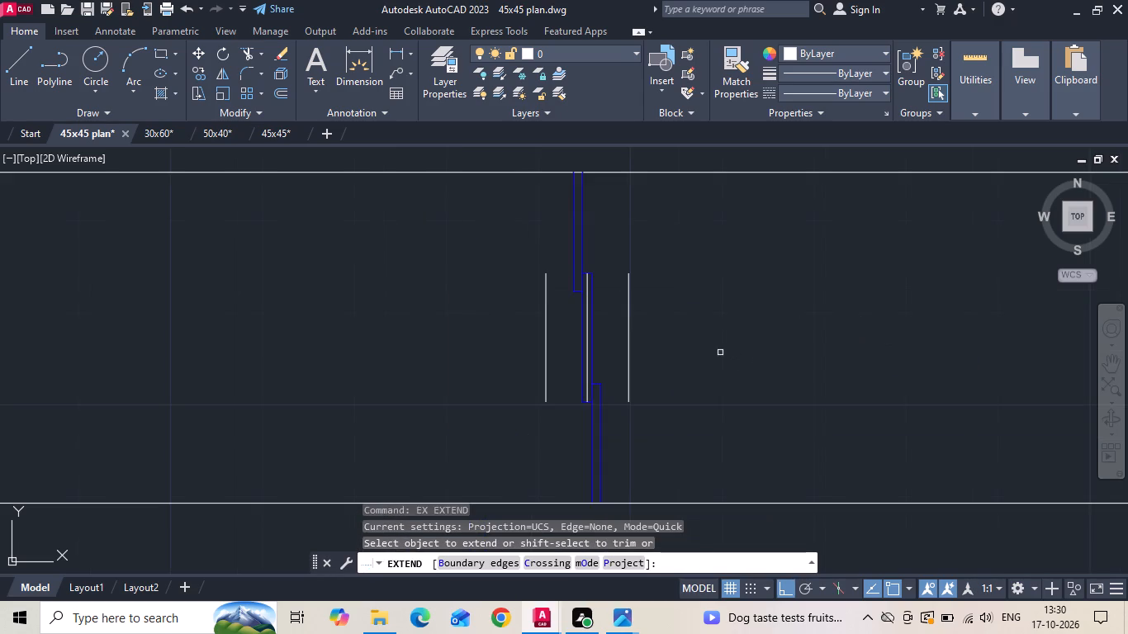
pyautogui.scroll(-1, 667, 329)
pyautogui.press('Escape')
pyautogui.write('ex')
pyautogui.press('space')
pyautogui.moveTo(640, 335); pyautogui.dragTo(667, 324)
pyautogui.click(689, 304)
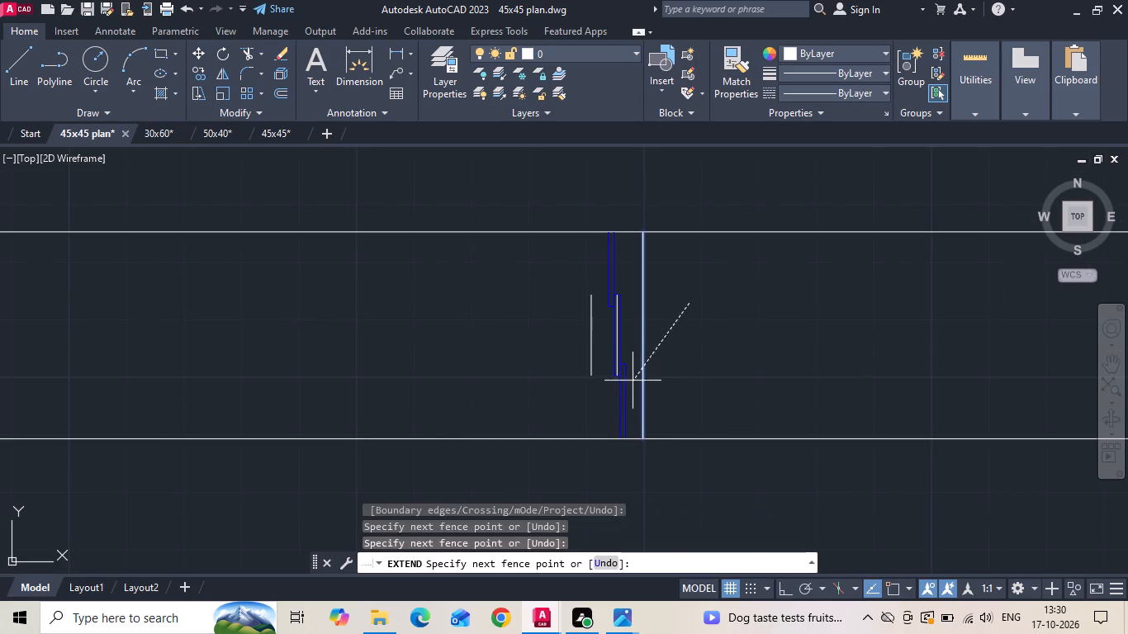
pyautogui.click(632, 377)
pyautogui.moveTo(604, 338); pyautogui.dragTo(571, 281)
pyautogui.moveTo(581, 352); pyautogui.dragTo(594, 367)
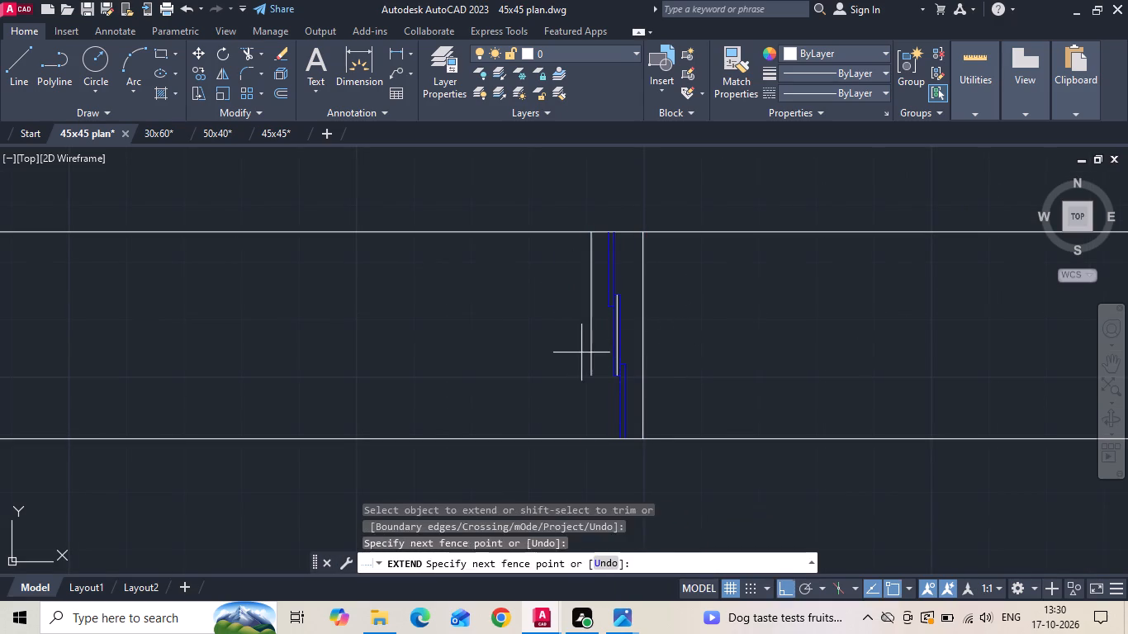
pyautogui.moveTo(594, 367); pyautogui.dragTo(600, 380)
pyautogui.press('Escape')
# Trim the two horizontal lines outside the vertical lines on both sides, leaving a closed frame around the window.
pyautogui.press('t')
pyautogui.press('r')
pyautogui.press('space')
pyautogui.moveTo(538, 196); pyautogui.dragTo(504, 508)
pyautogui.moveTo(694, 189); pyautogui.dragTo(694, 457)
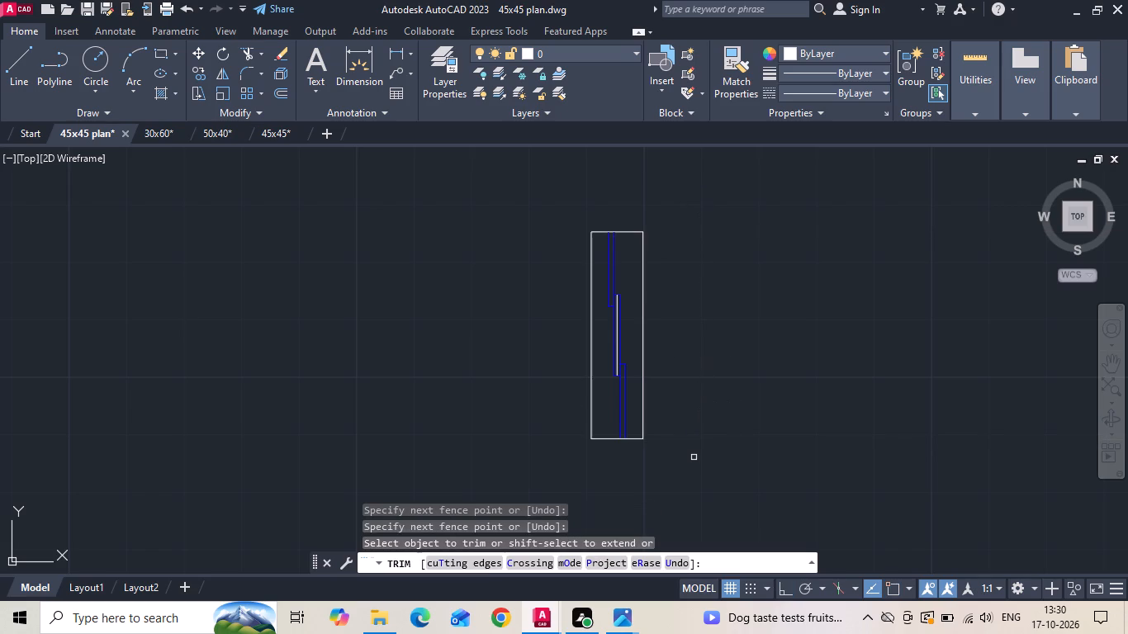
pyautogui.press('Escape')
# Delete the two vertical side lines and the vertical centre line, keeping the window panes and short end lines.
pyautogui.click(652, 302)
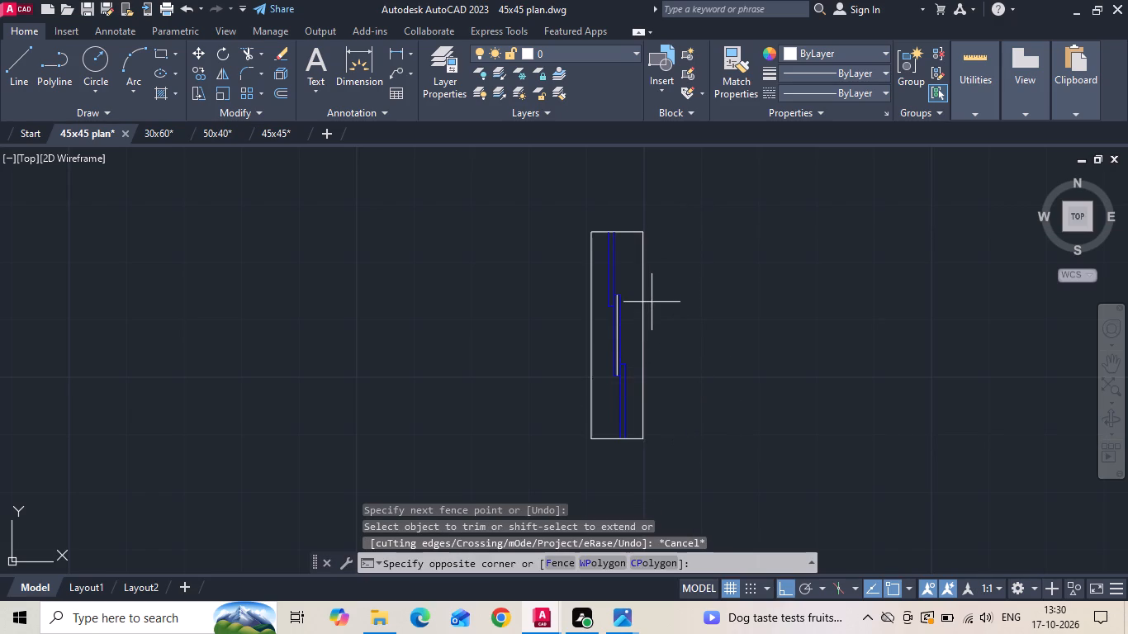
pyautogui.click(632, 355)
pyautogui.press('Delete')
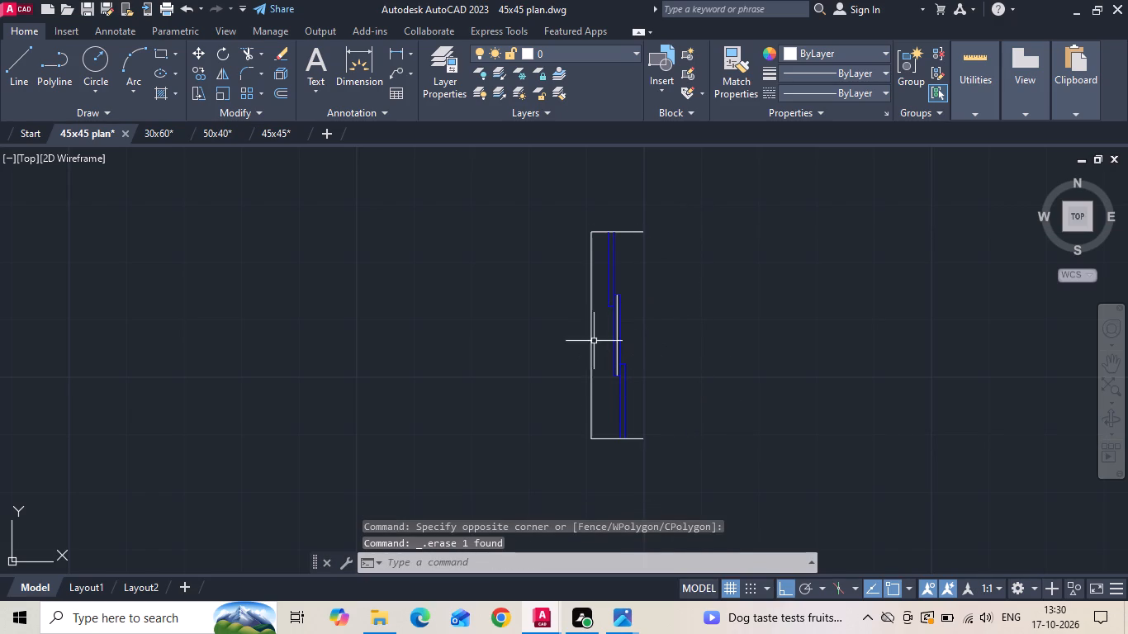
pyautogui.click(594, 341)
pyautogui.click(573, 357)
pyautogui.press('Delete')
pyautogui.scroll(1, 641, 324)
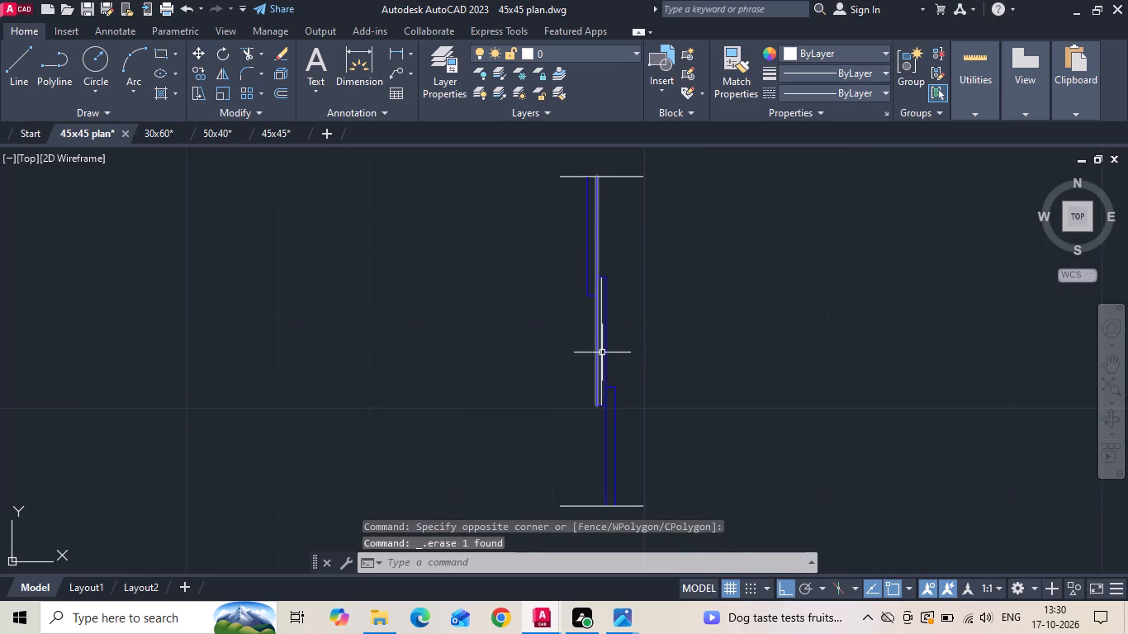
pyautogui.click(603, 352)
pyautogui.press('Delete')
# Move the finished window into the outer side wall of the 16'0"x15'0" bedroom, its lower end at the corner above the toilet.
pyautogui.scroll(-2, 587, 350)
pyautogui.click(519, 436)
pyautogui.click(651, 251)
pyautogui.rightClick(651, 251)
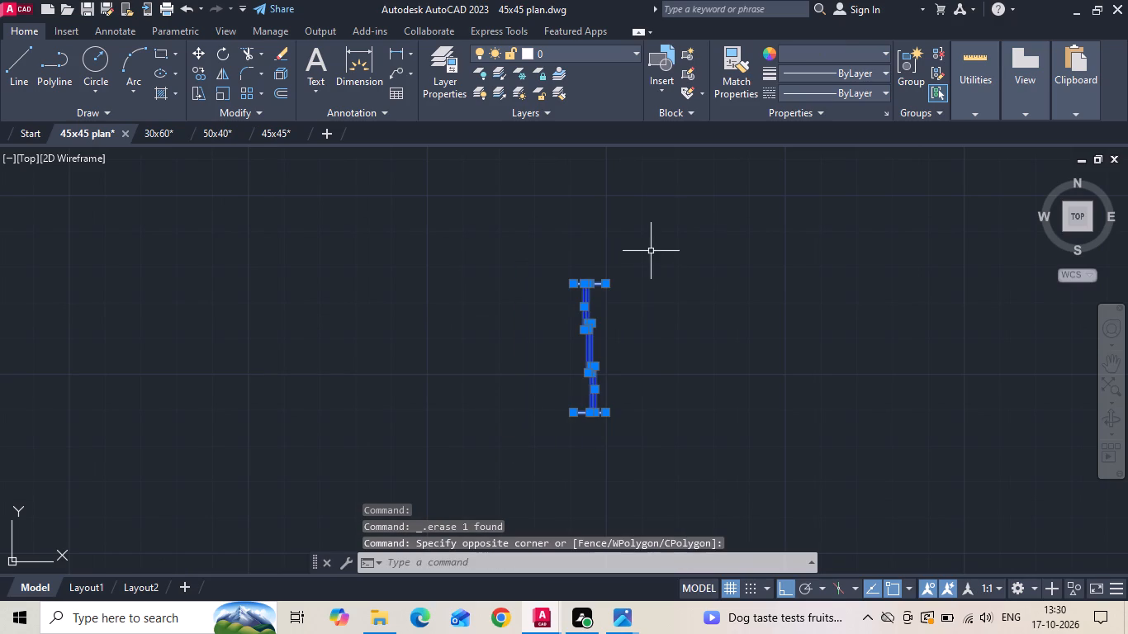
pyautogui.click(676, 324)
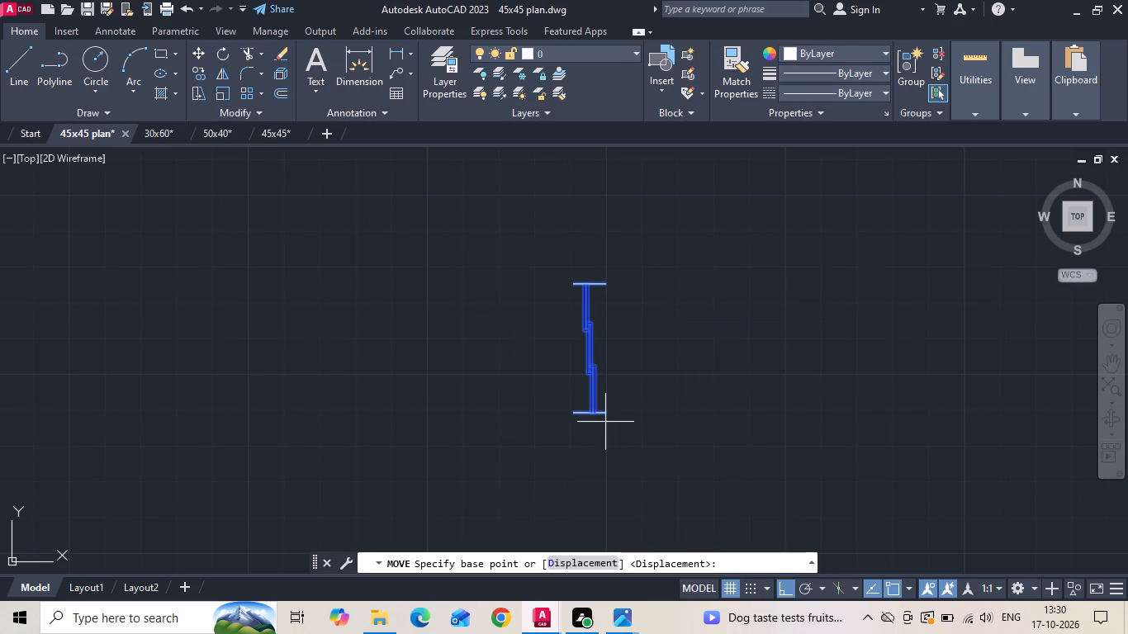
pyautogui.click(603, 413)
pyautogui.scroll(-3, 509, 384)
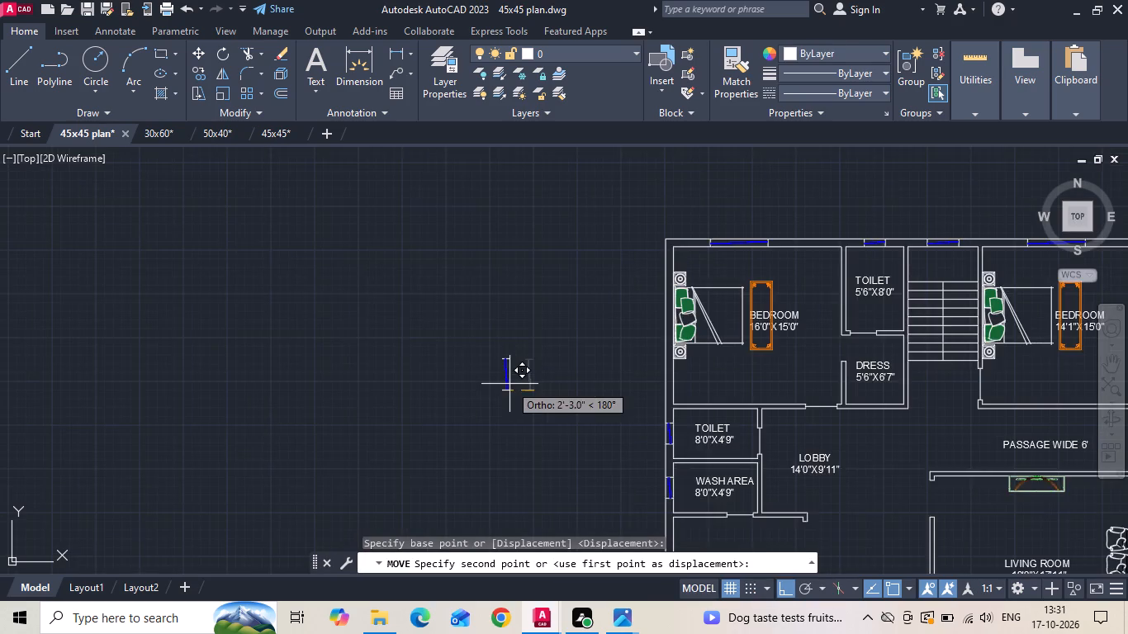
pyautogui.scroll(1, 618, 411)
pyautogui.scroll(2, 763, 426)
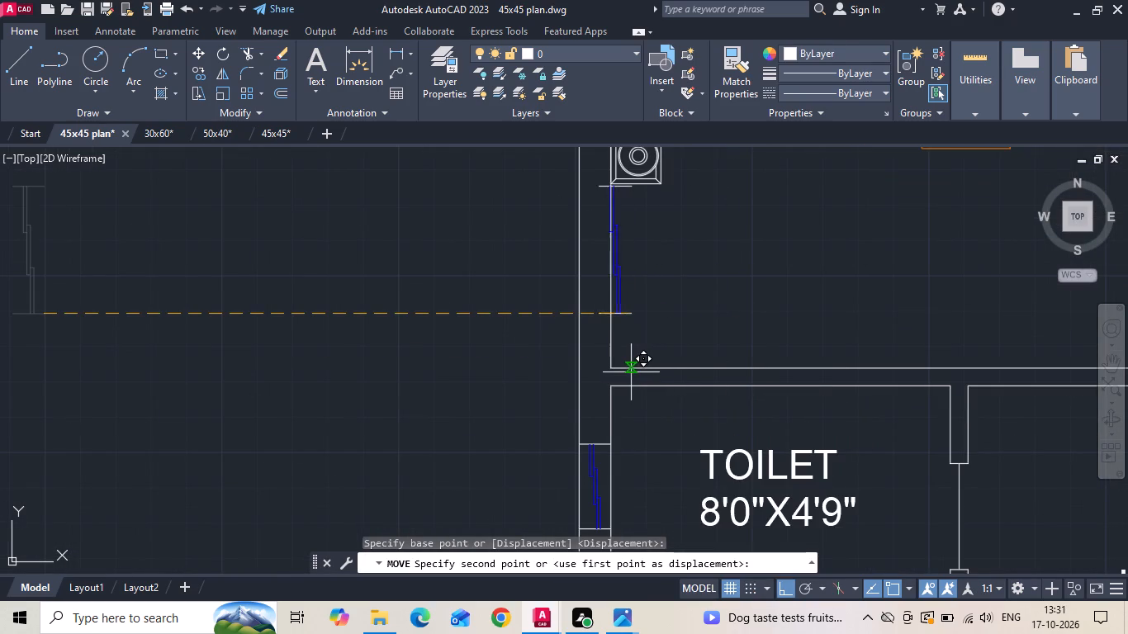
pyautogui.click(615, 367)
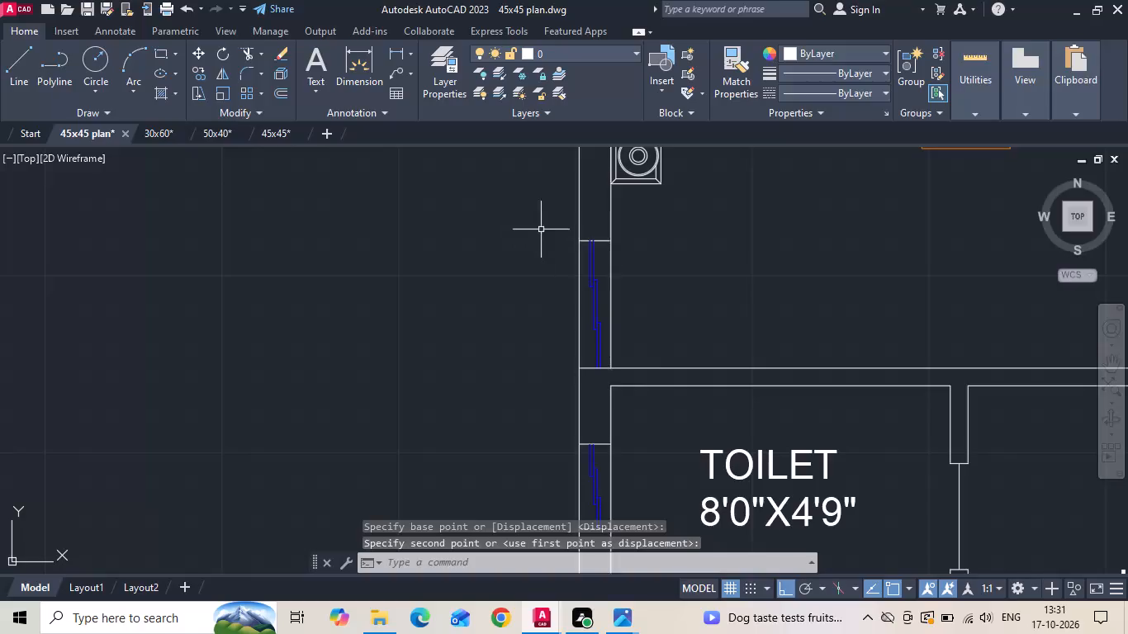
# Move the bedroom side-wall window 12" up along the wall, away from the toilet wall.
pyautogui.moveTo(543, 229); pyautogui.dragTo(558, 249)
pyautogui.click(644, 382)
pyautogui.rightClick(648, 286)
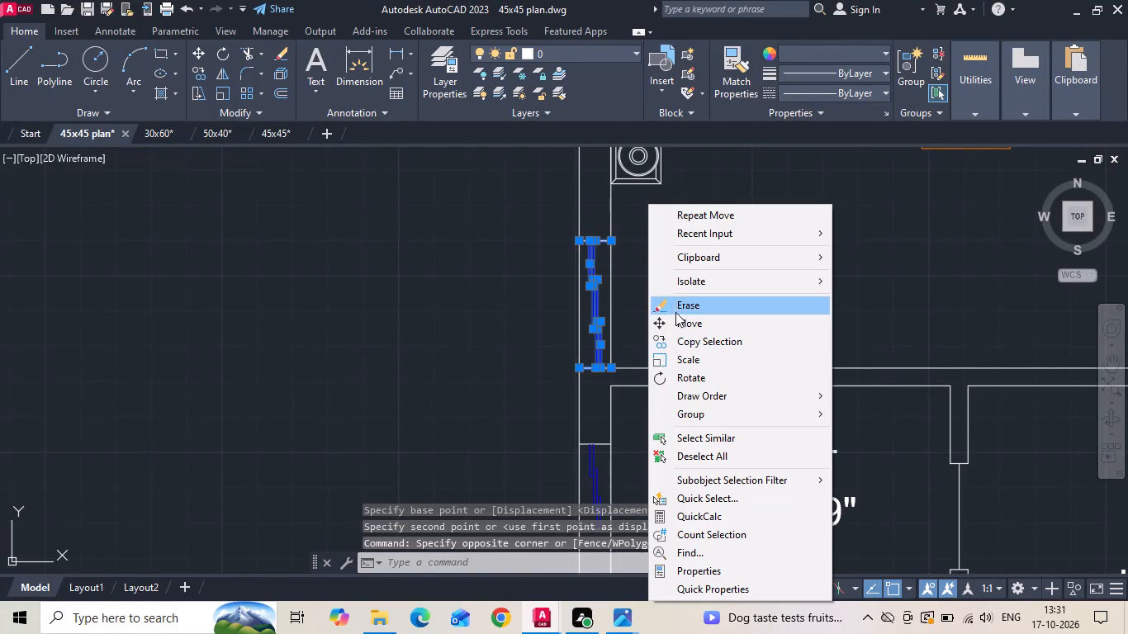
pyautogui.click(675, 315)
pyautogui.click(628, 308)
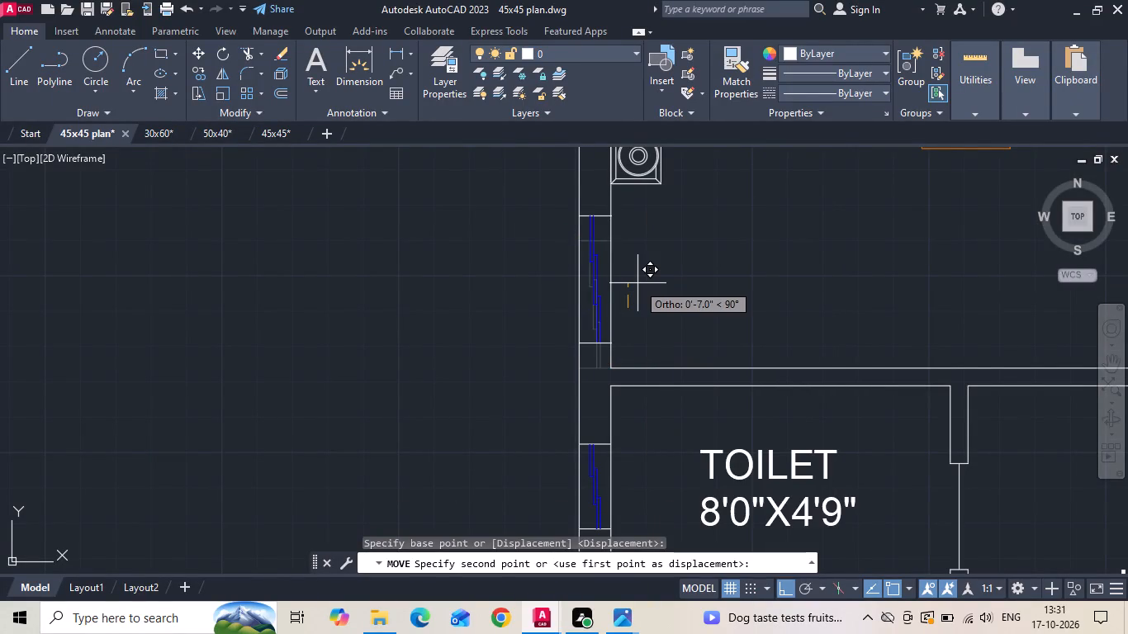
pyautogui.write('12')
pyautogui.press('space')
pyautogui.moveTo(623, 288); pyautogui.dragTo(622, 305, button='middle')
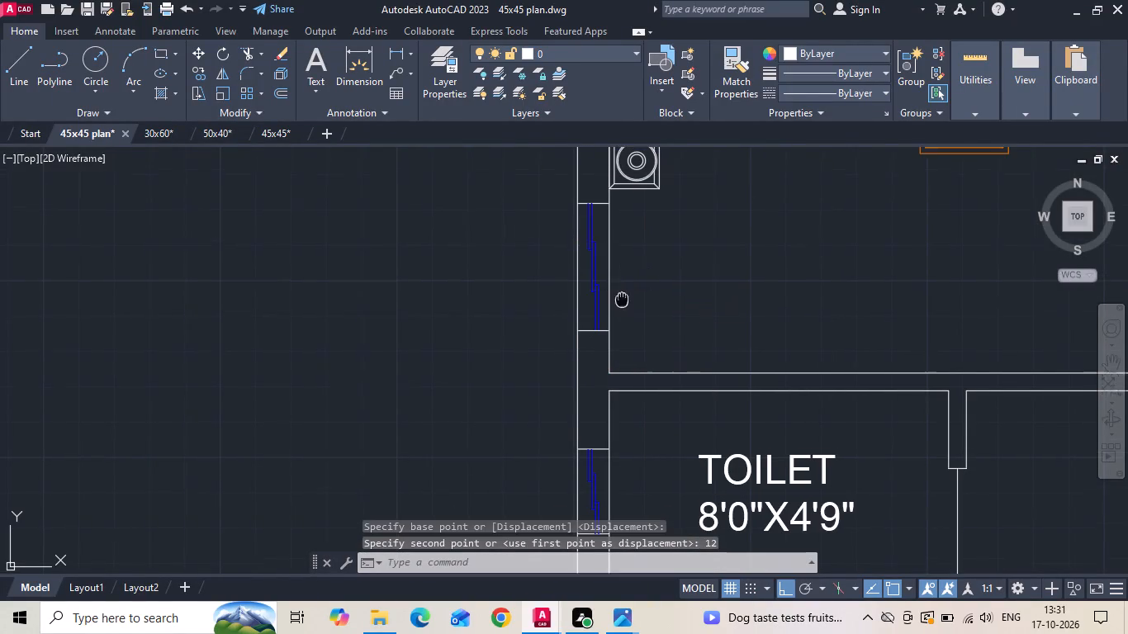
pyautogui.moveTo(622, 305); pyautogui.dragTo(622, 321, button='middle')
# Mirror the bedroom side-wall window about a horizontal line through the middle of the bed, keeping the original.
pyautogui.scroll(-4, 496, 285)
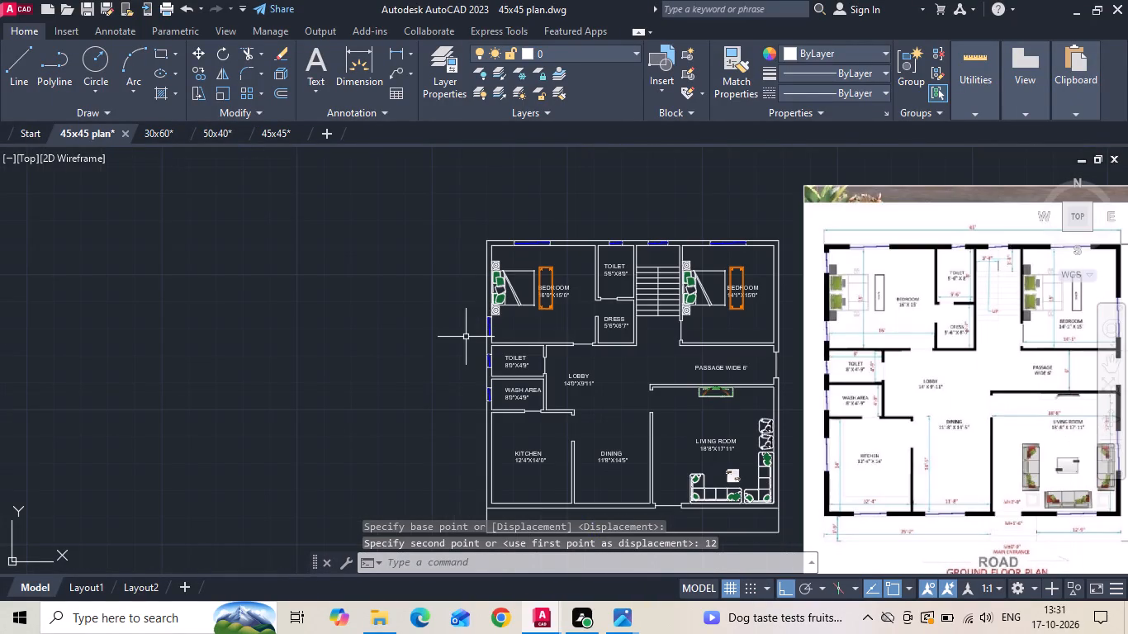
pyautogui.scroll(2, 473, 324)
pyautogui.moveTo(478, 296); pyautogui.dragTo(500, 356)
pyautogui.click(541, 359)
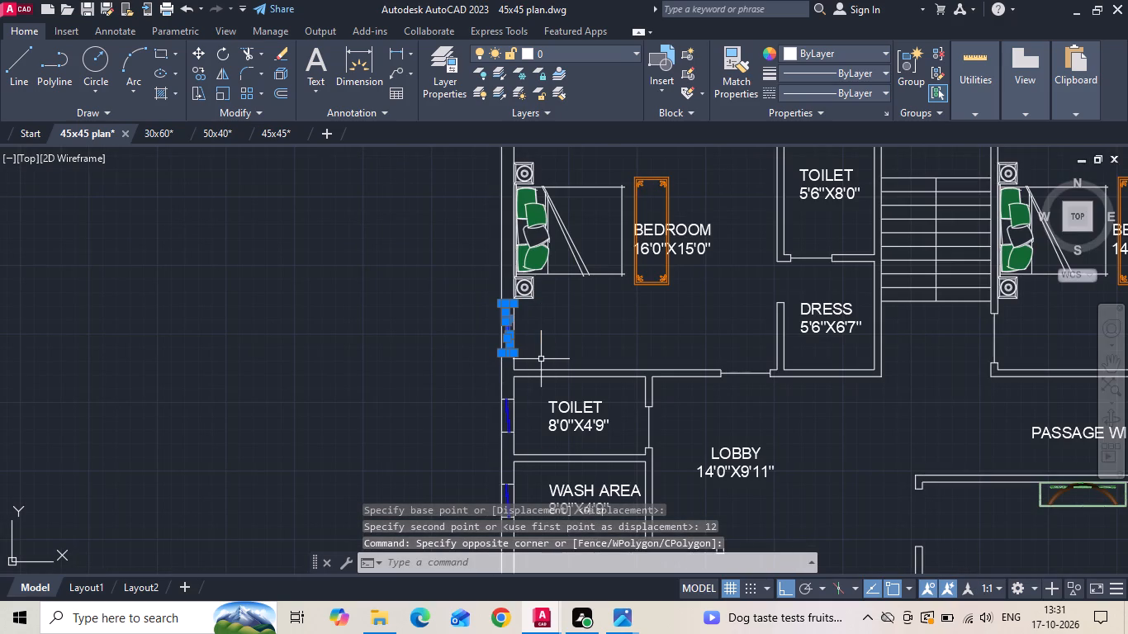
pyautogui.write('mi')
pyautogui.press('space')
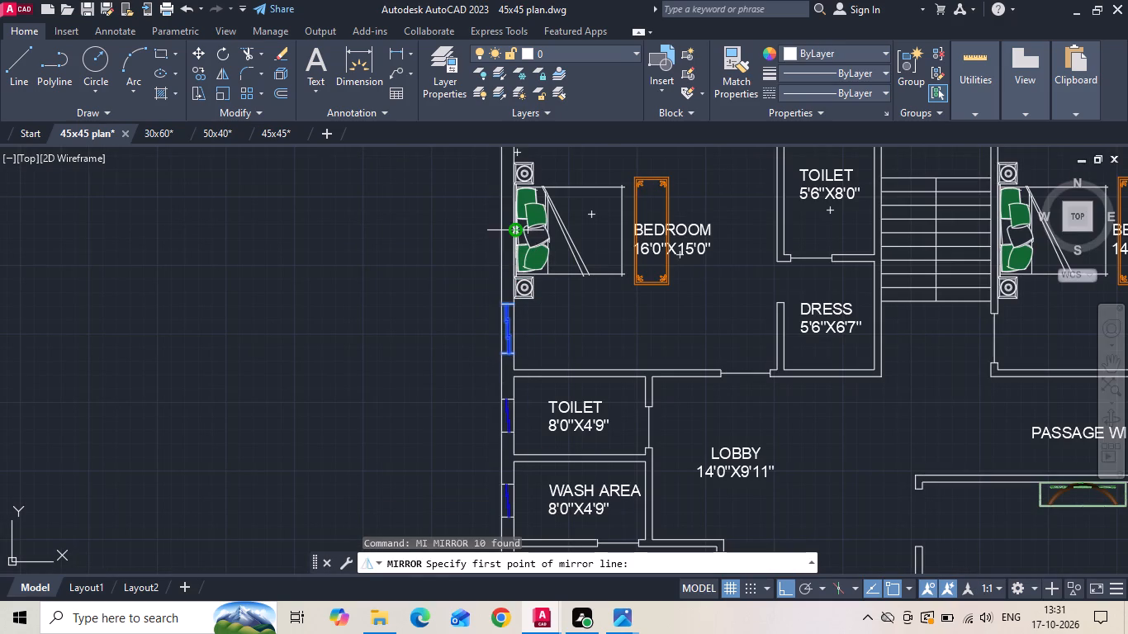
pyautogui.scroll(2, 515, 234)
pyautogui.click(509, 223)
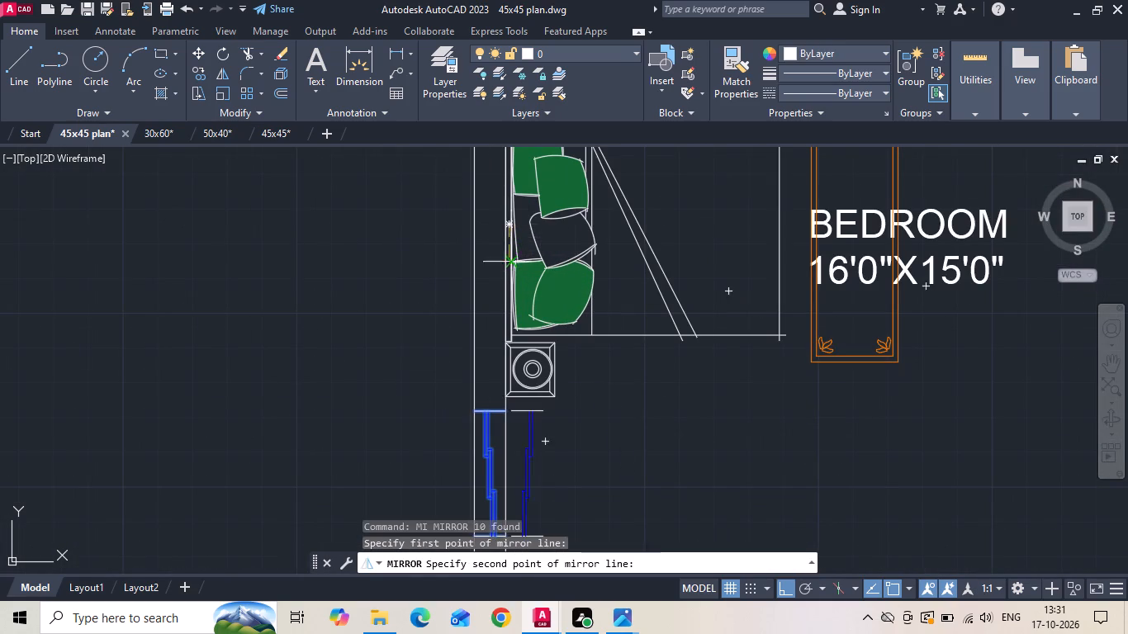
pyautogui.scroll(-2, 511, 273)
pyautogui.moveTo(416, 226); pyautogui.dragTo(425, 351, button='middle')
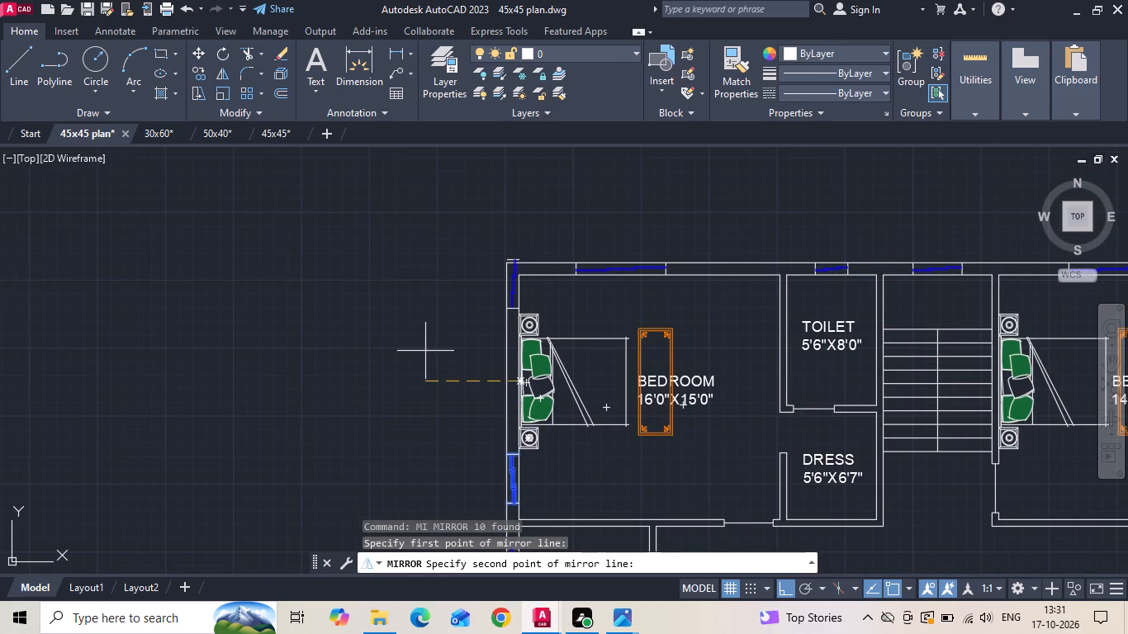
pyautogui.click(416, 351)
pyautogui.write('n')
pyautogui.press('space')
# Move the mirrored window down so its upper end meets the bedroom's upper inside wall corner.
pyautogui.scroll(1, 438, 338)
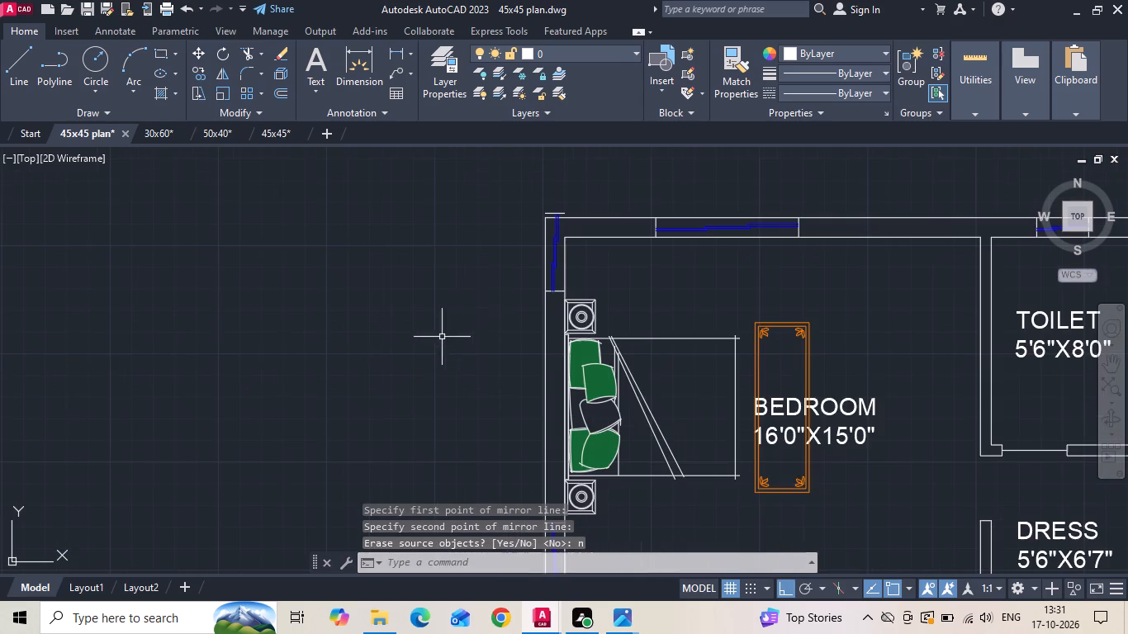
pyautogui.moveTo(514, 306); pyautogui.dragTo(522, 300)
pyautogui.click(595, 189)
pyautogui.rightClick(595, 189)
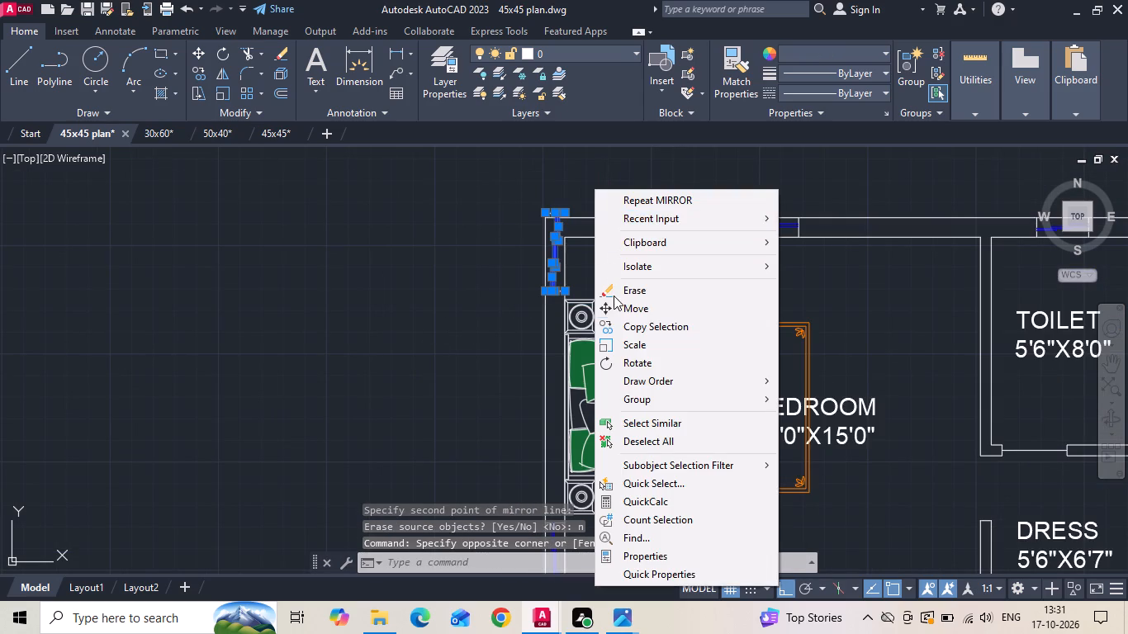
pyautogui.click(616, 307)
pyautogui.scroll(-3, 464, 322)
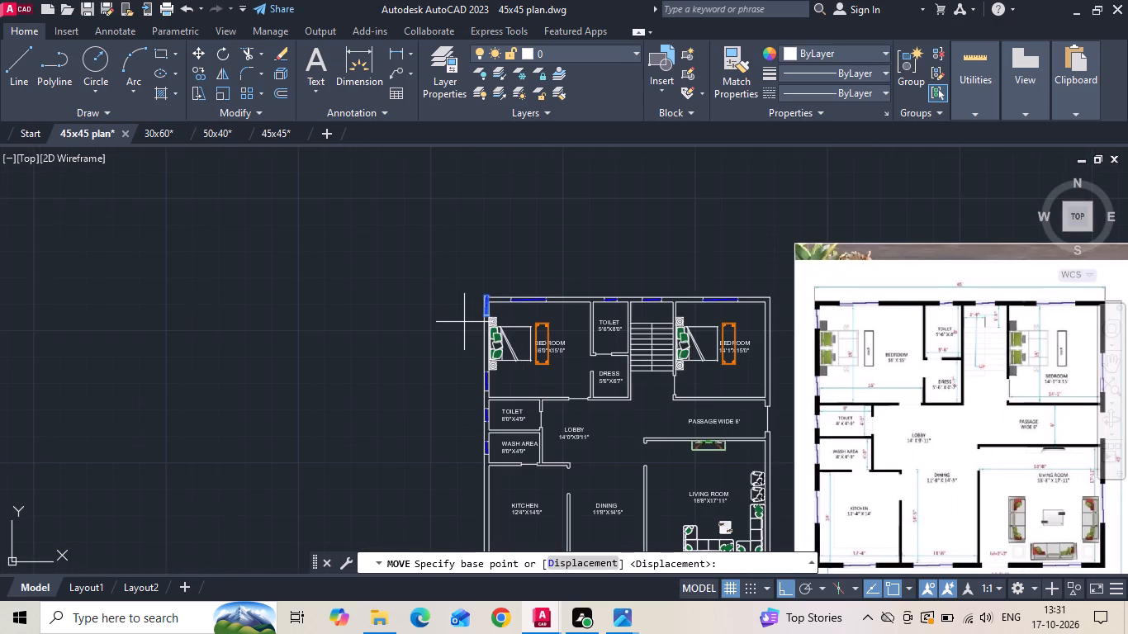
pyautogui.scroll(4, 470, 314)
pyautogui.scroll(1, 518, 246)
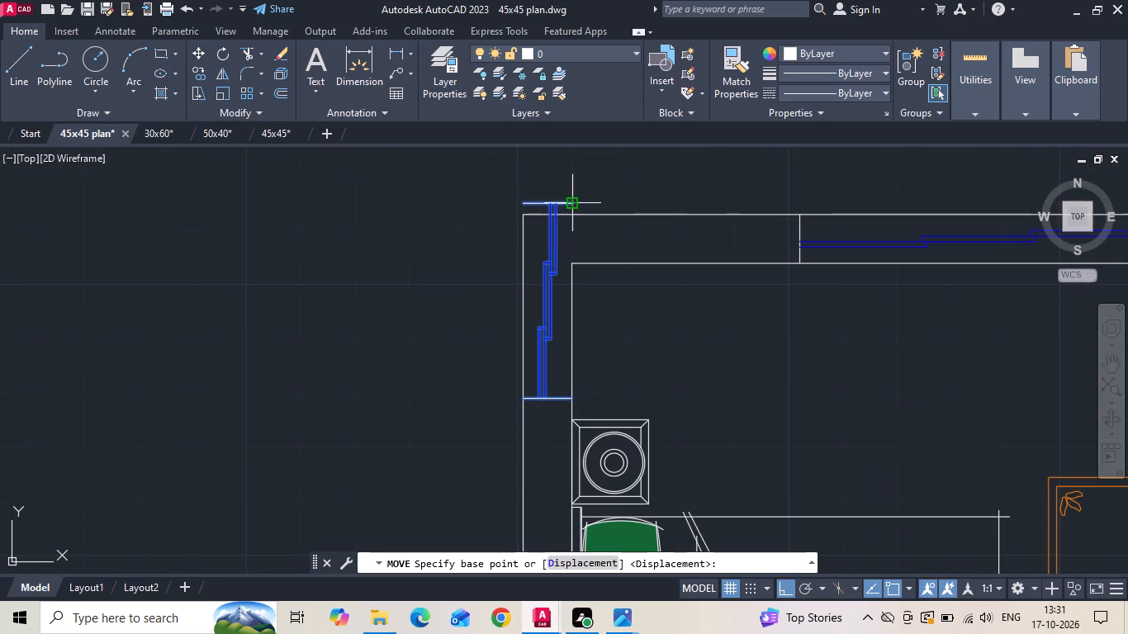
pyautogui.click(568, 200)
pyautogui.click(568, 266)
# Move the upper side-wall window of the 16'0"x15'0" bedroom 6" down from the corner.
pyautogui.scroll(-3, 396, 276)
pyautogui.scroll(1, 453, 463)
pyautogui.scroll(-2, 453, 463)
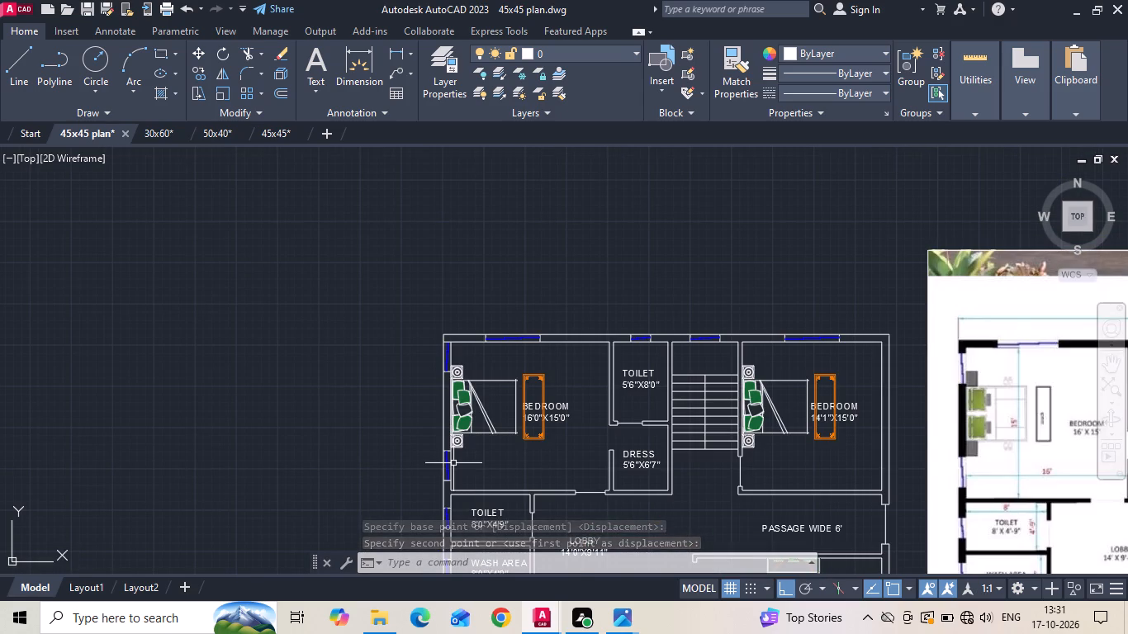
pyautogui.scroll(1, 453, 463)
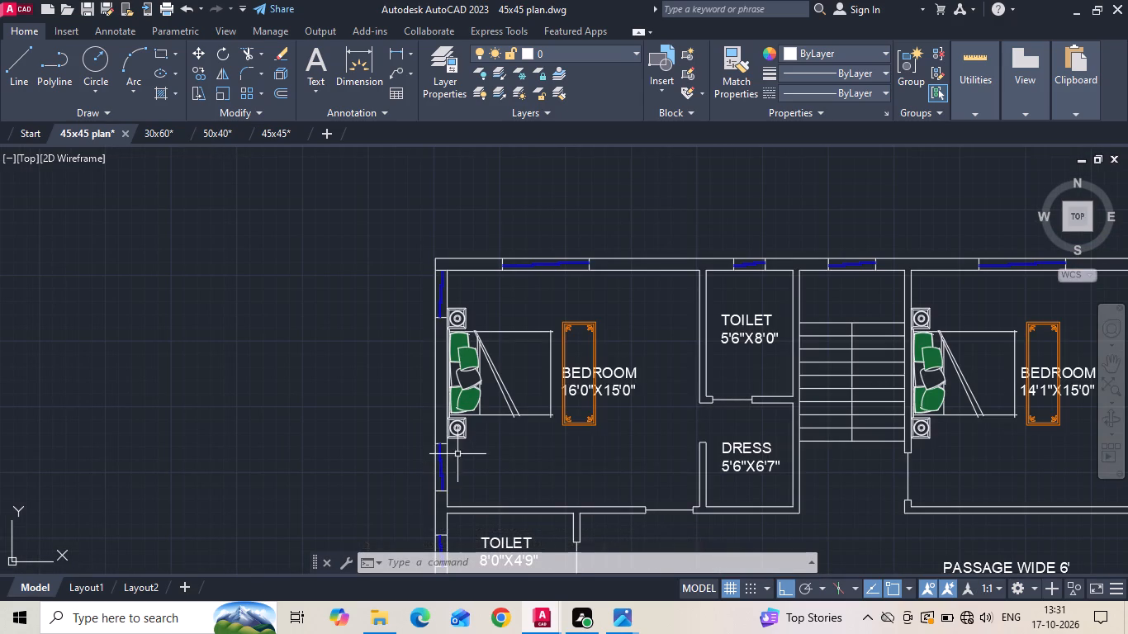
pyautogui.scroll(2, 427, 307)
pyautogui.scroll(1, 432, 234)
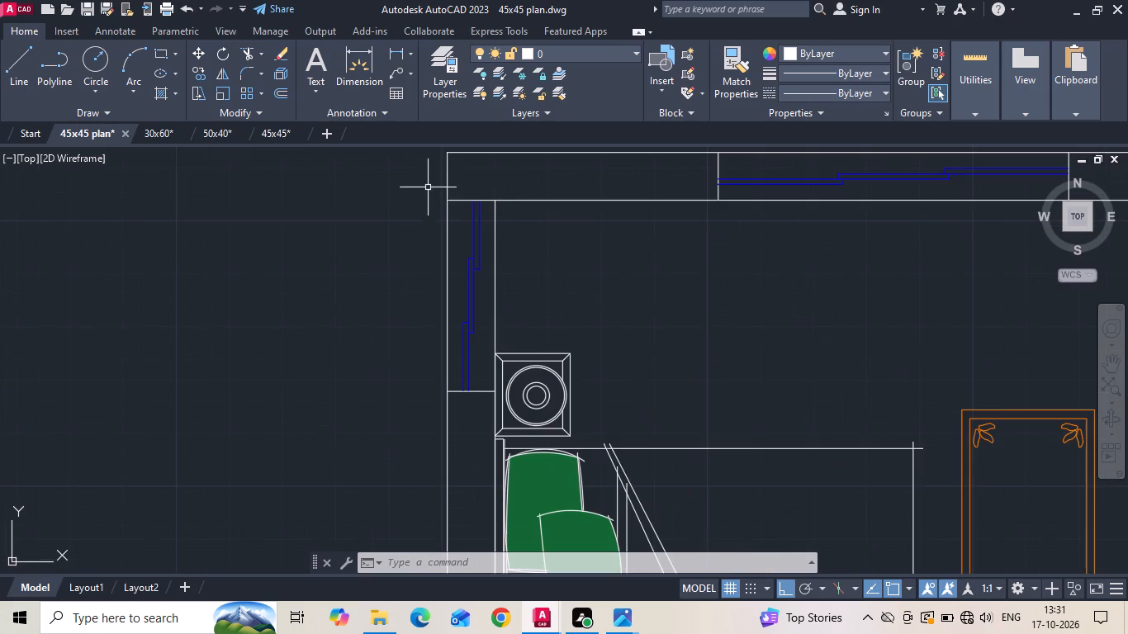
pyautogui.moveTo(427, 183); pyautogui.dragTo(451, 258)
pyautogui.click(530, 411)
pyautogui.rightClick(617, 319)
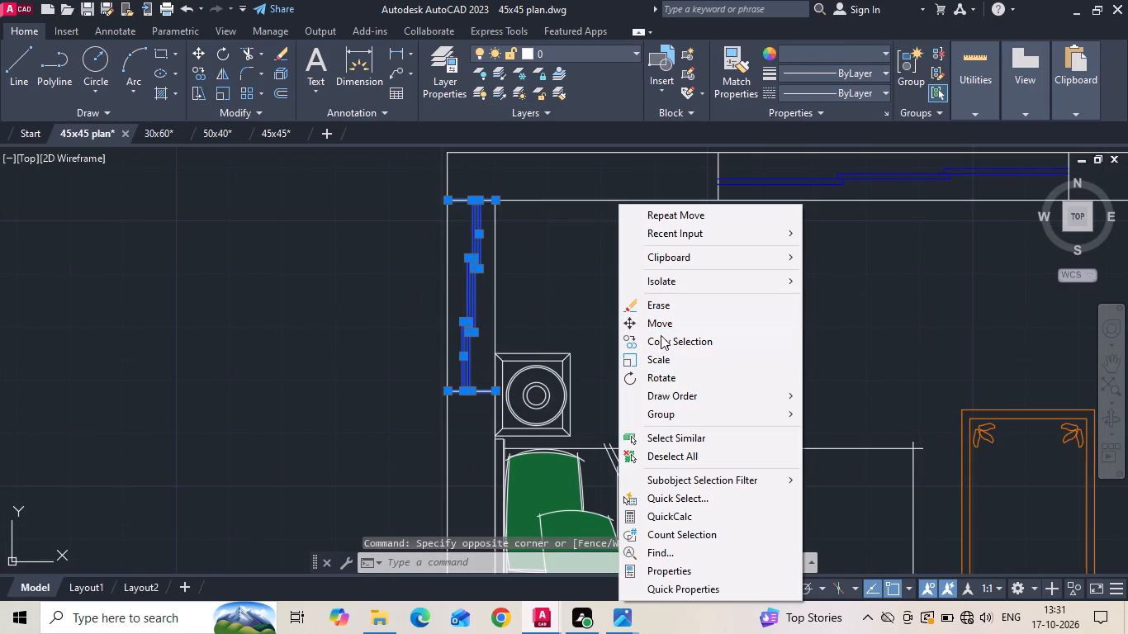
pyautogui.click(661, 329)
pyautogui.moveTo(725, 298); pyautogui.dragTo(720, 339)
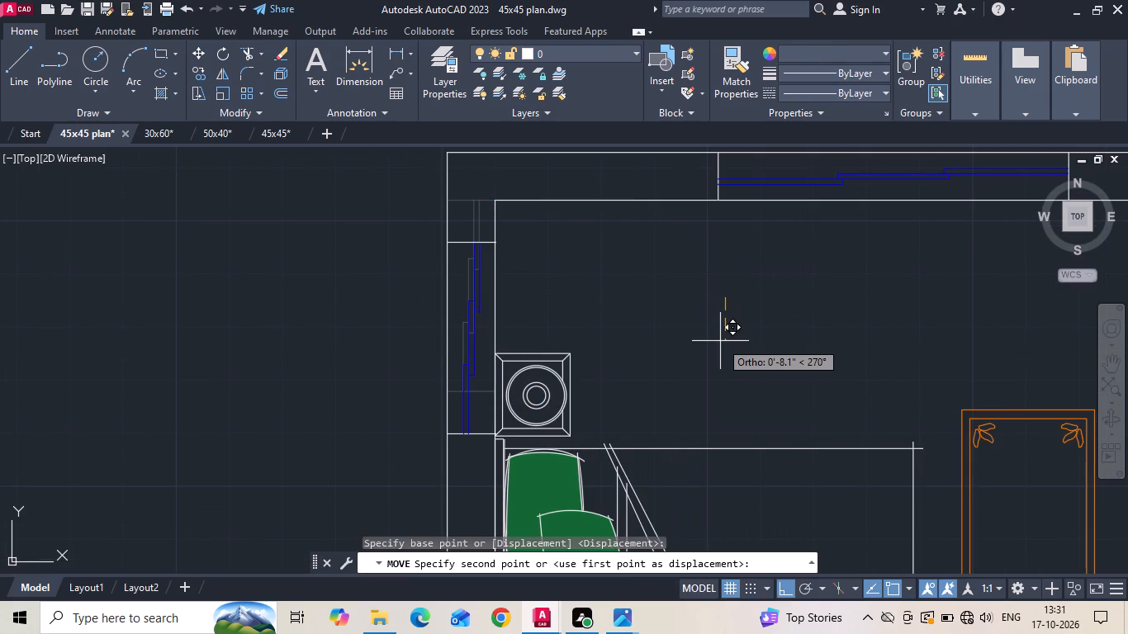
pyautogui.write('6')
pyautogui.press('space')
# Select both windows in the outer side wall of the 16'0"x15'0" bedroom, above and below the bed.
pyautogui.scroll(-4, 551, 310)
pyautogui.scroll(2, 515, 271)
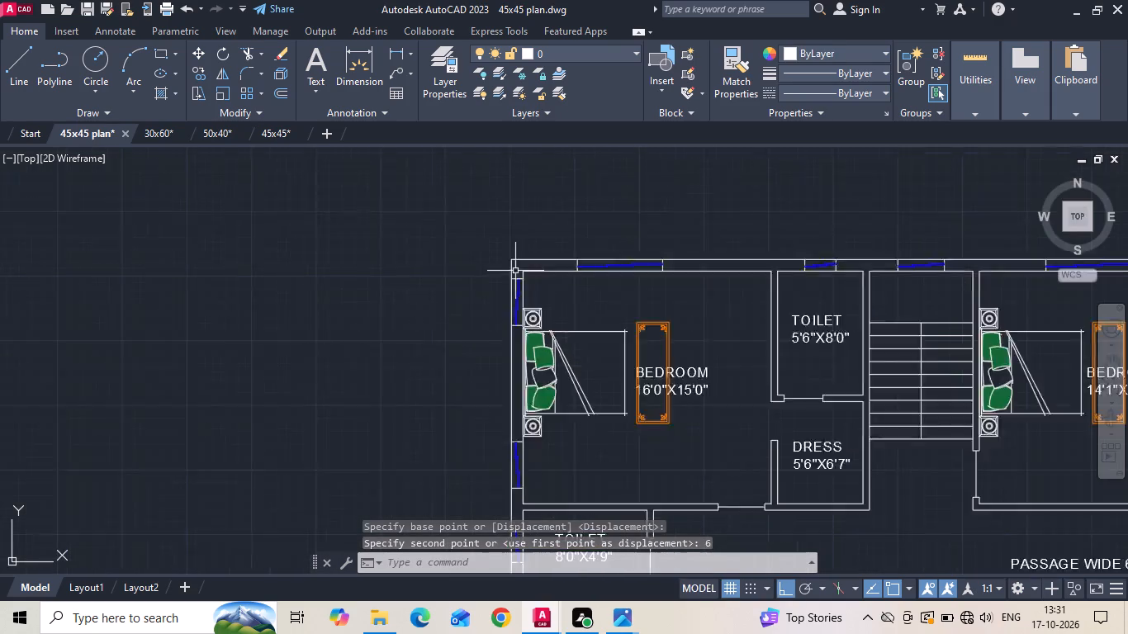
pyautogui.moveTo(483, 283); pyautogui.dragTo(492, 300)
pyautogui.click(543, 386)
pyautogui.scroll(-2, 488, 245)
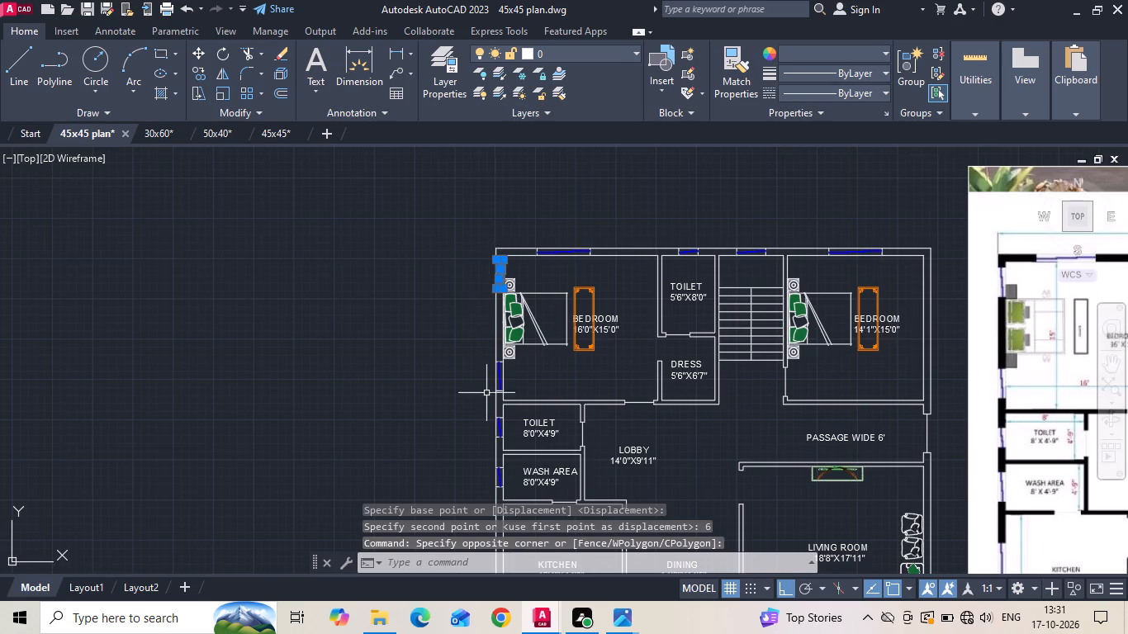
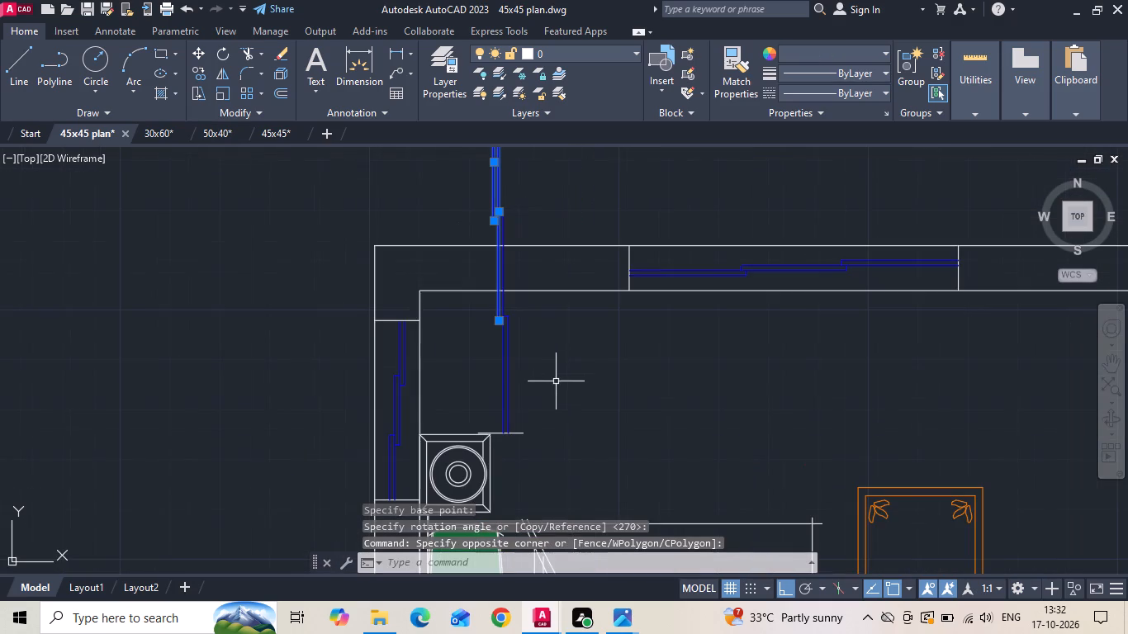
# Move the rotated window into the 14'1"x15'0" bedroom's outer side wall, its lower end meeting the lower inside wall corner.
pyautogui.click(528, 454)
pyautogui.scroll(2, 495, 312)
pyautogui.scroll(-1, 495, 310)
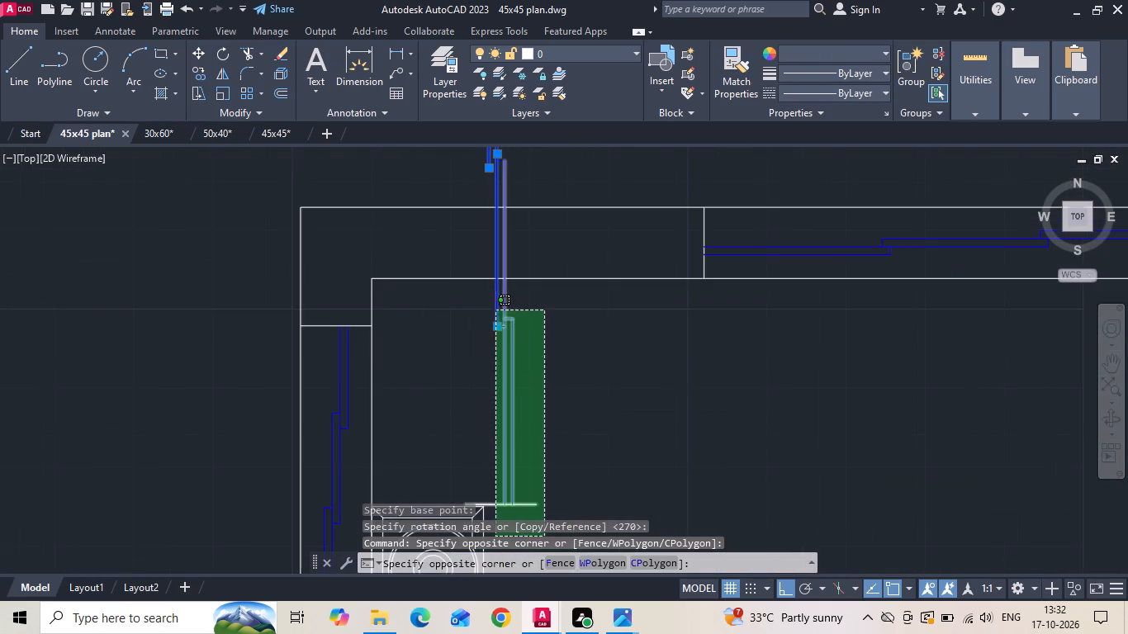
pyautogui.click(491, 308)
pyautogui.scroll(-1, 491, 319)
pyautogui.moveTo(538, 183); pyautogui.dragTo(524, 197)
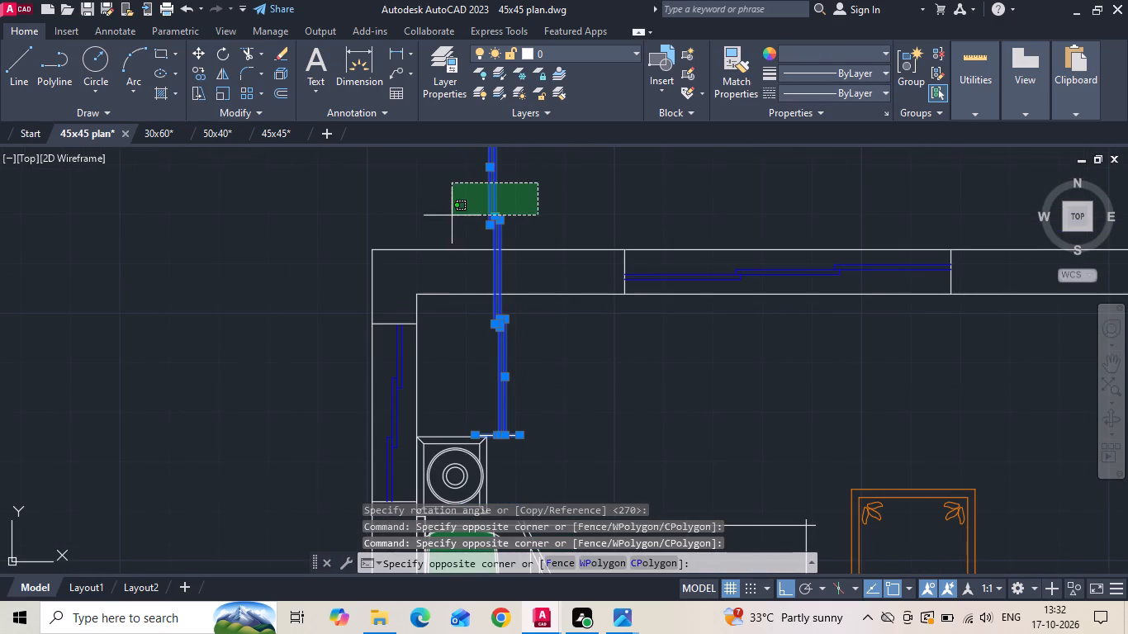
pyautogui.click(431, 233)
pyautogui.rightClick(431, 233)
pyautogui.click(474, 318)
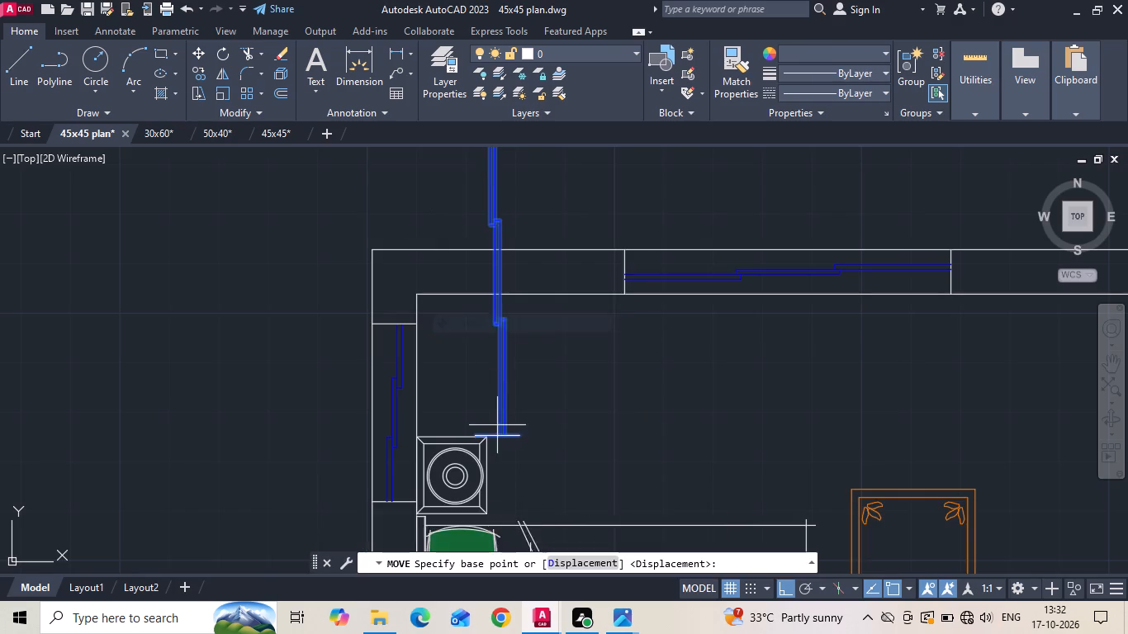
pyautogui.scroll(3, 495, 433)
pyautogui.click(430, 436)
pyautogui.scroll(-2, 428, 376)
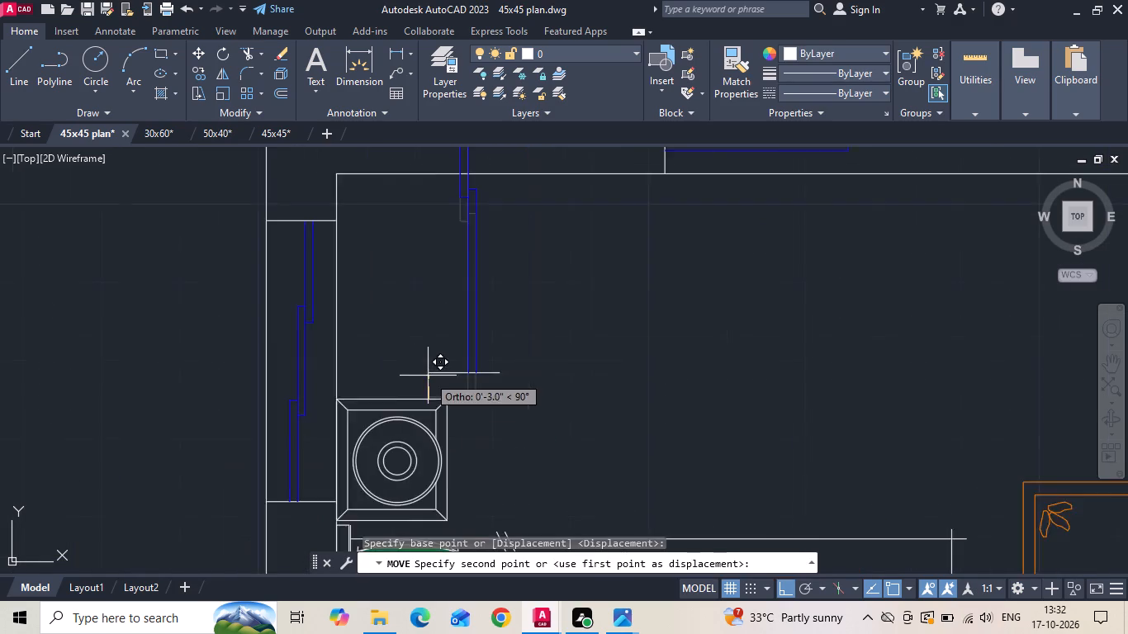
pyautogui.scroll(-7, 428, 376)
pyautogui.scroll(2, 699, 472)
pyautogui.scroll(3, 645, 419)
pyautogui.click(513, 381)
pyautogui.scroll(-4, 512, 381)
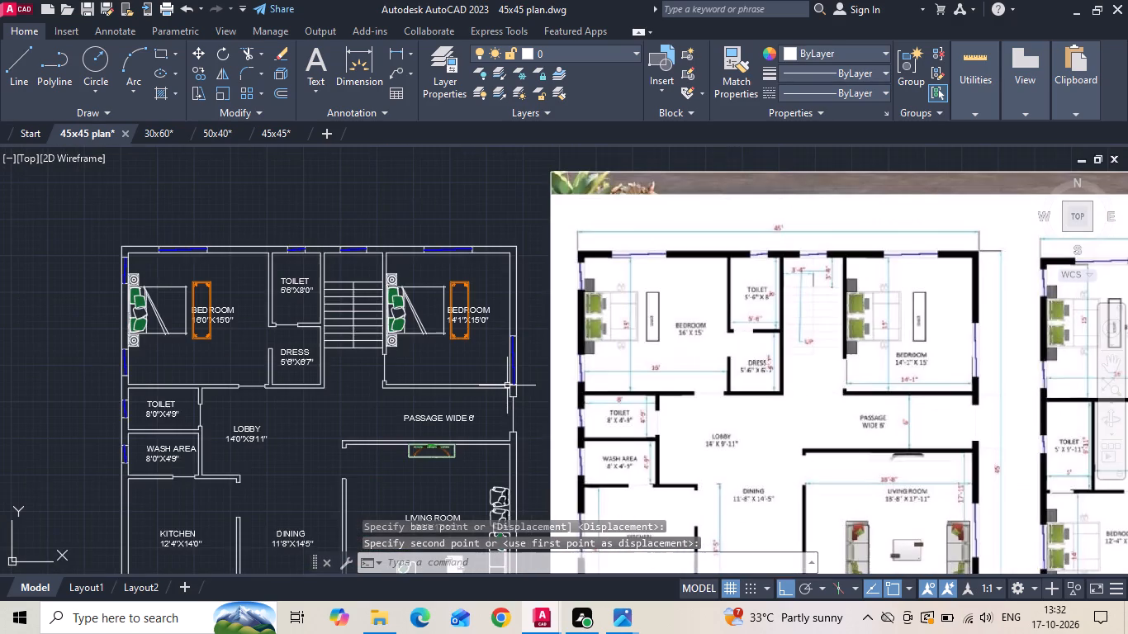
# Move the 14'1"x15'0" bedroom's side-wall window 12" up from the lower wall corner.
pyautogui.scroll(2, 507, 386)
pyautogui.click(496, 242)
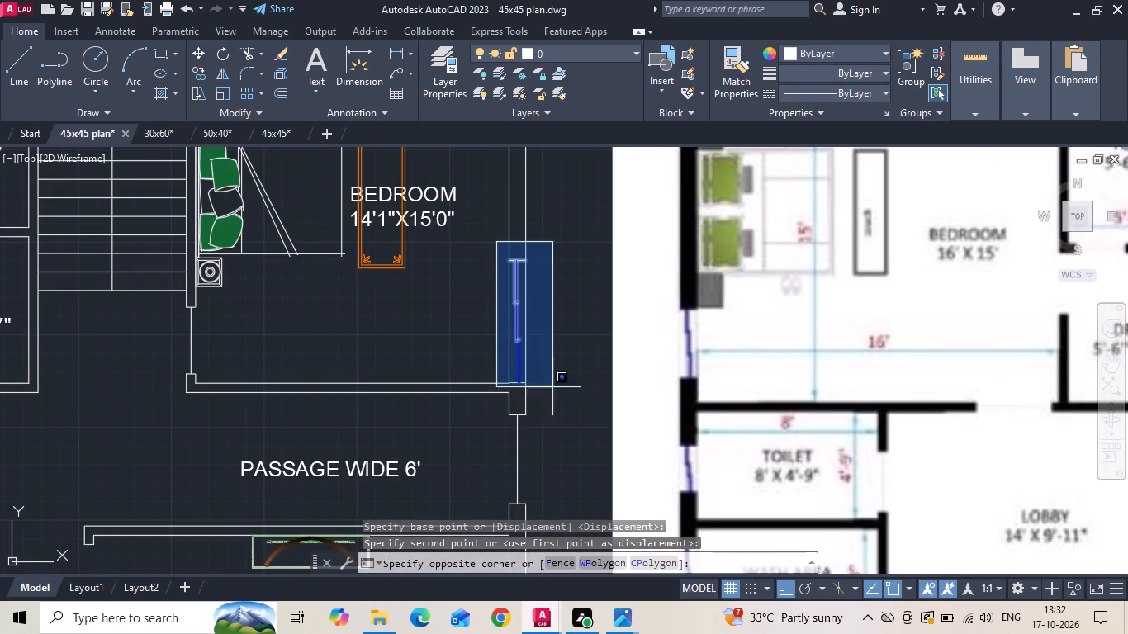
pyautogui.click(585, 412)
pyautogui.rightClick(584, 410)
pyautogui.click(642, 137)
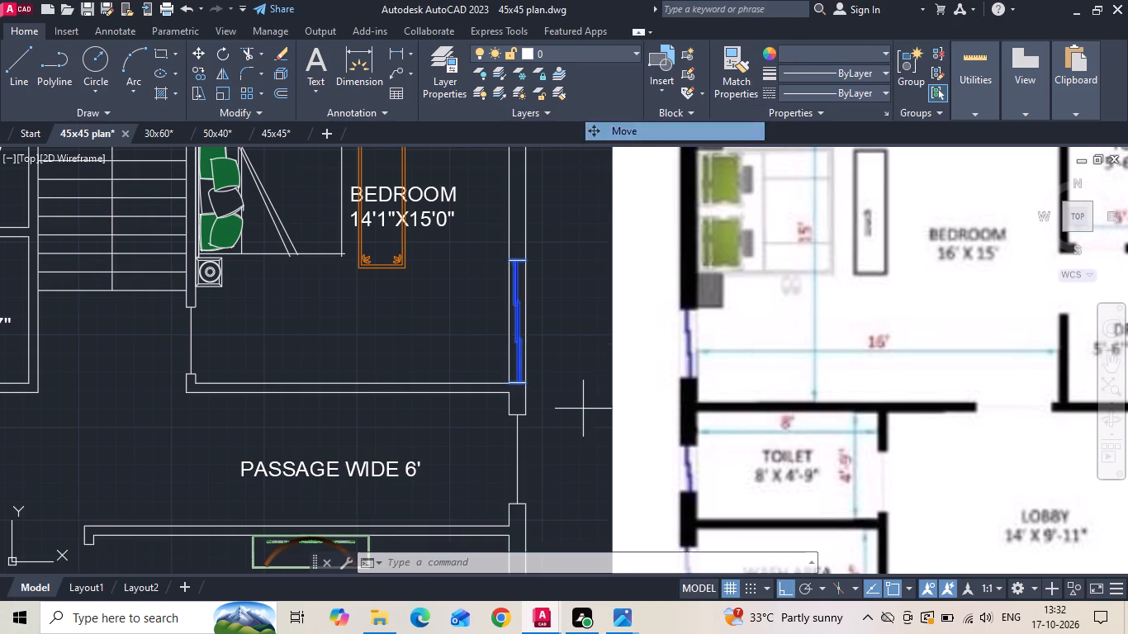
pyautogui.moveTo(600, 296); pyautogui.dragTo(600, 289)
pyautogui.write('12')
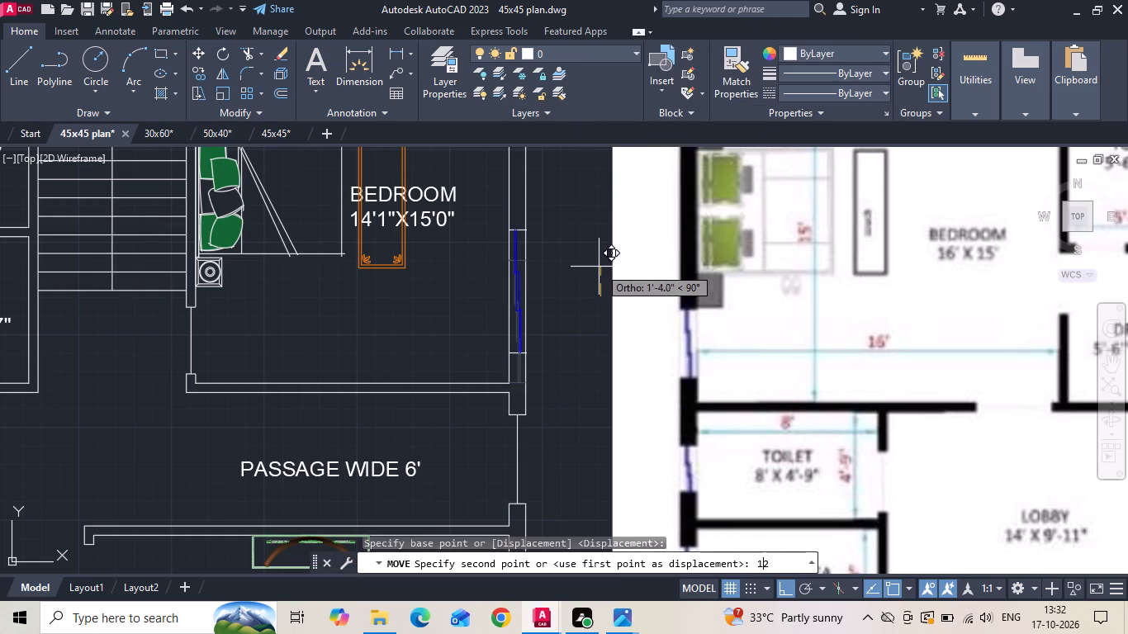
pyautogui.press('space')
# Move the 14'1"x15'0" bedroom's side-wall window up by a further 12".
pyautogui.scroll(-1, 538, 286)
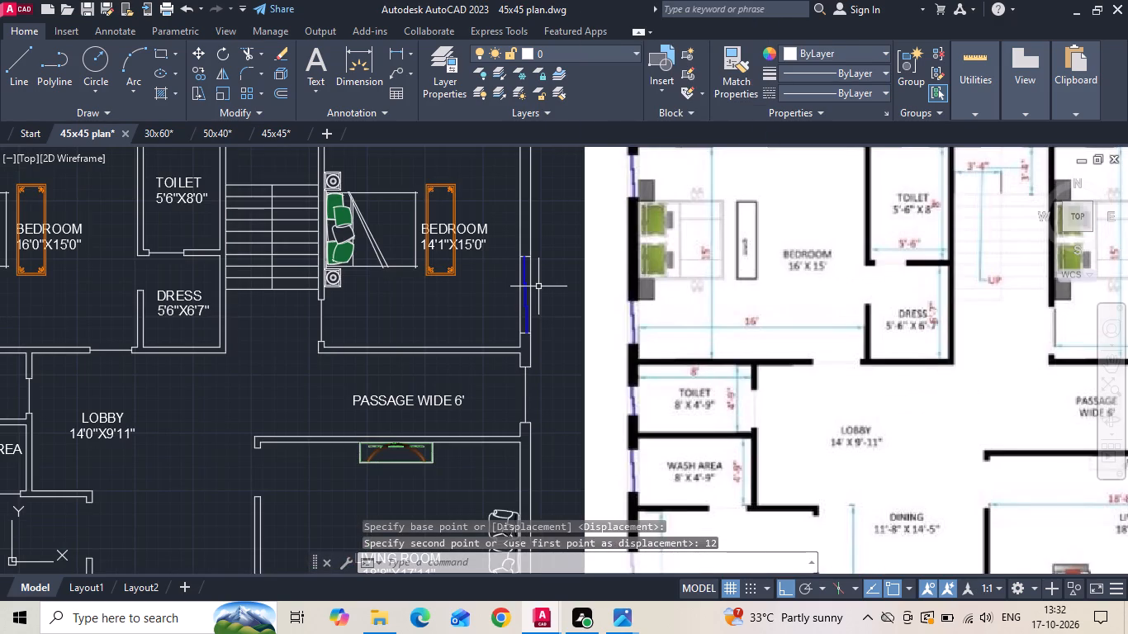
pyautogui.scroll(-1, 524, 288)
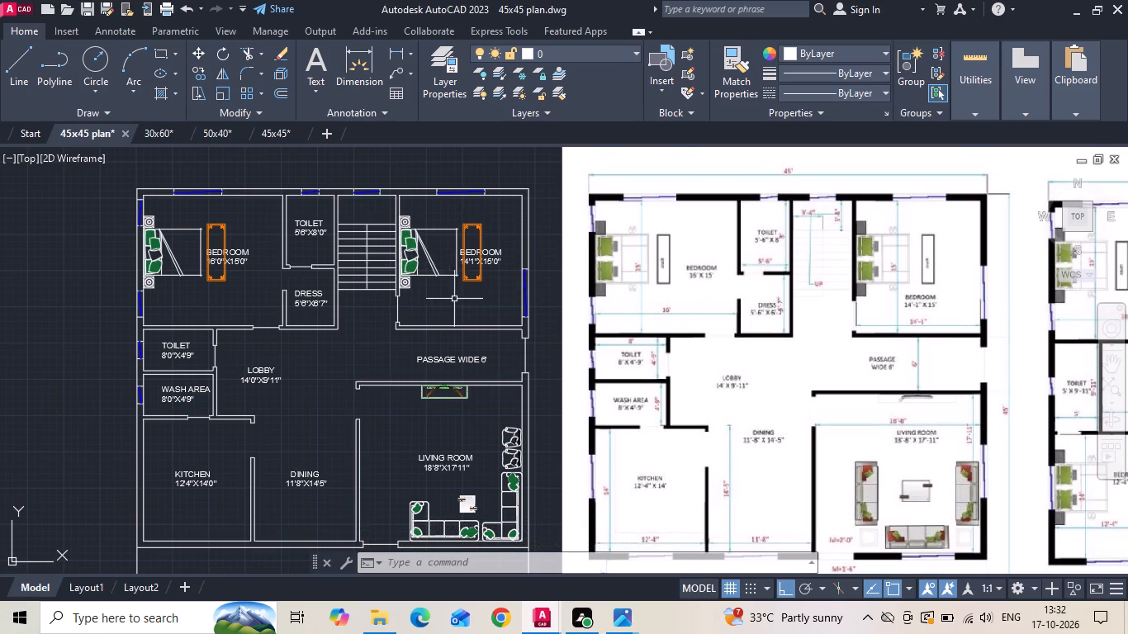
pyautogui.scroll(3, 480, 305)
pyautogui.click(558, 349)
pyautogui.scroll(-2, 621, 267)
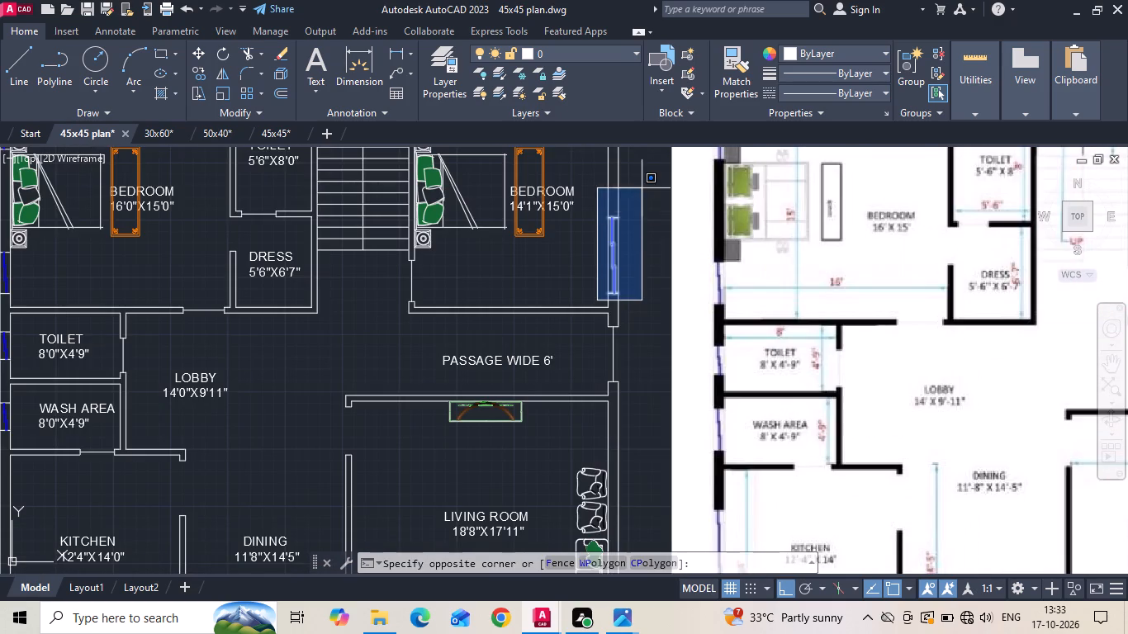
pyautogui.click(642, 186)
pyautogui.rightClick(642, 186)
pyautogui.click(650, 306)
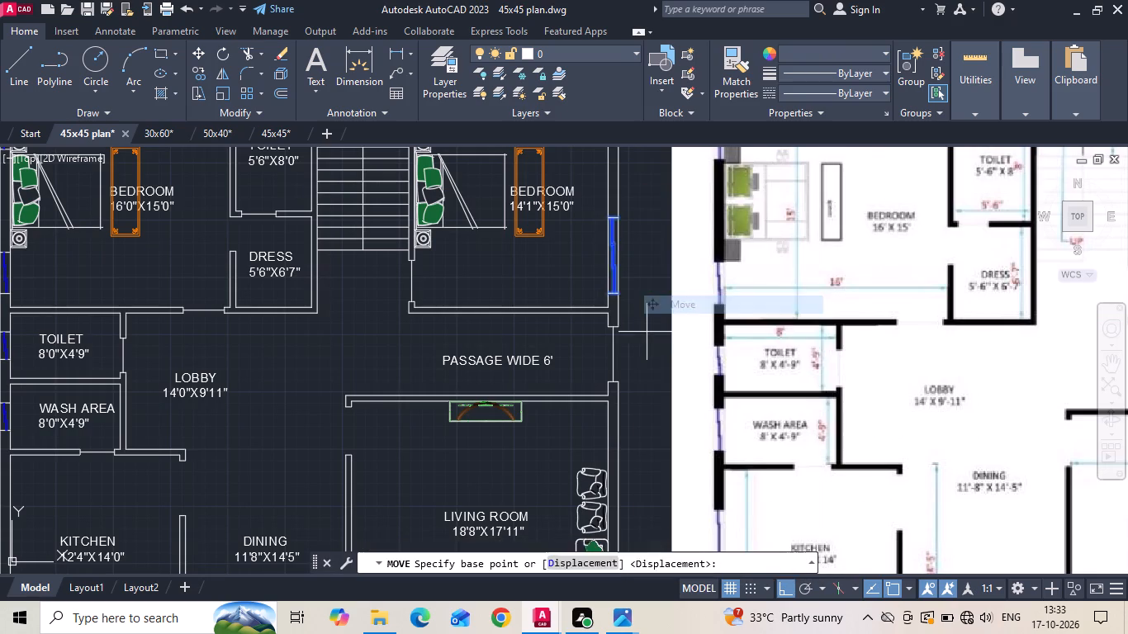
pyautogui.click(647, 333)
pyautogui.write('12')
pyautogui.press('space')
# Copy the 14'1"x15'0" bedroom's side-wall window straight down into the living room's outer side wall, beside the sofas.
pyautogui.scroll(-1, 581, 315)
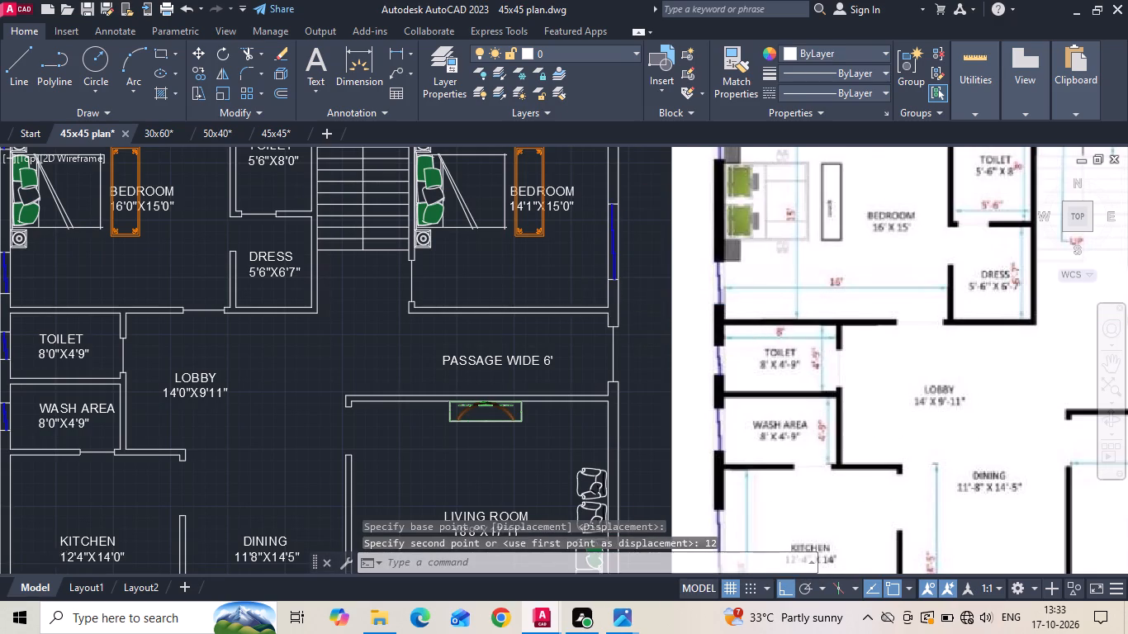
pyautogui.scroll(-1, 579, 315)
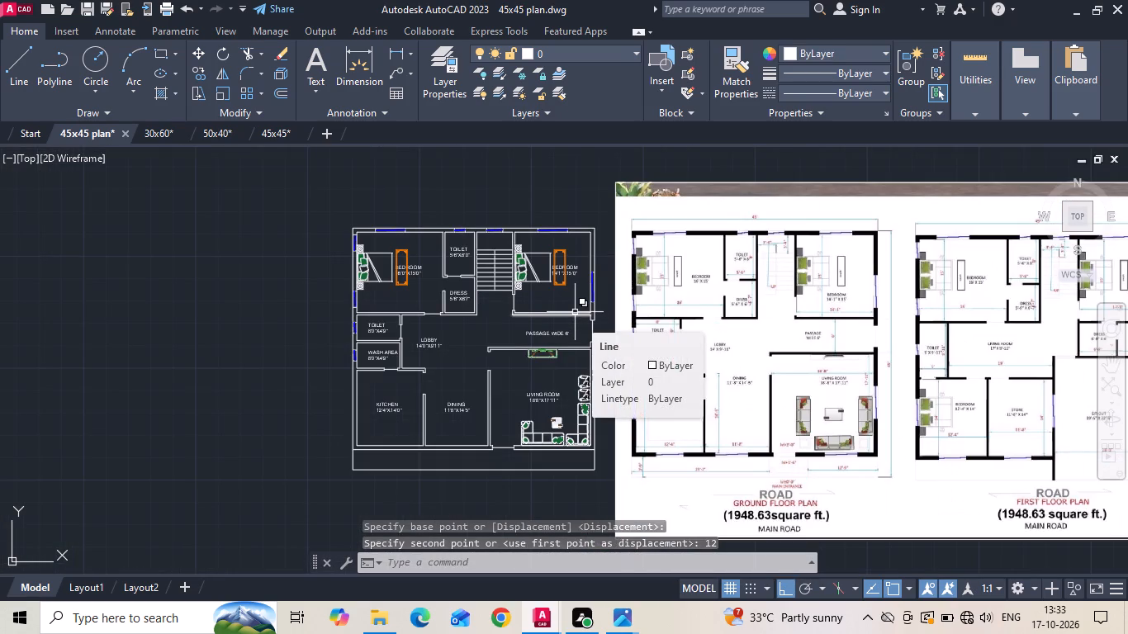
pyautogui.scroll(2, 575, 312)
pyautogui.moveTo(590, 291); pyautogui.dragTo(595, 291)
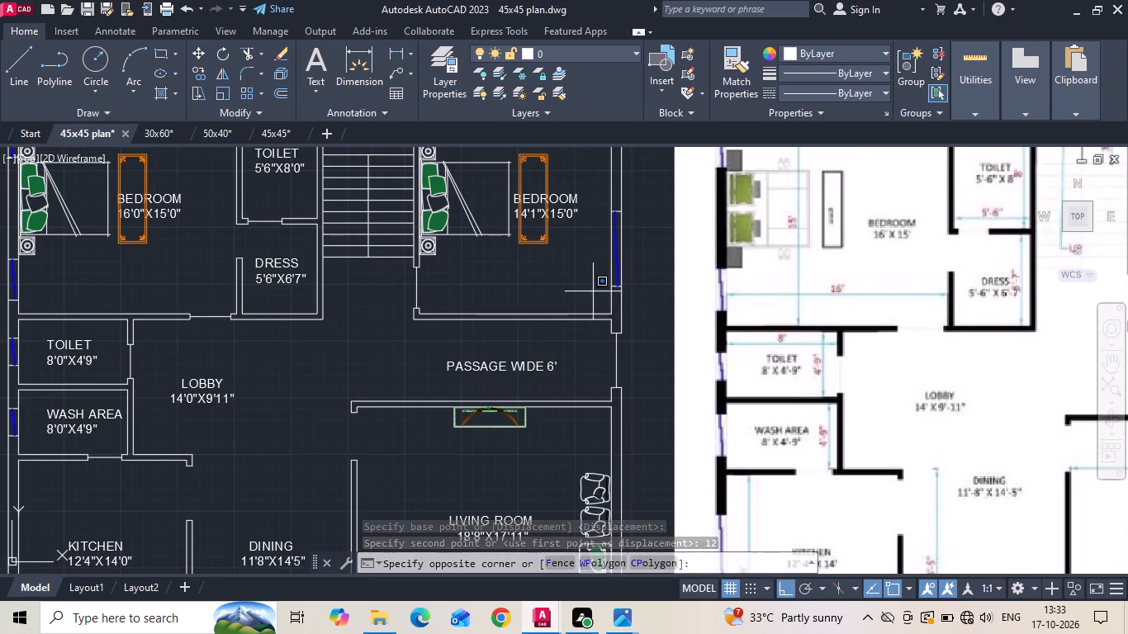
pyautogui.moveTo(595, 291); pyautogui.dragTo(598, 287)
pyautogui.click(633, 203)
pyautogui.moveTo(639, 206); pyautogui.dragTo(641, 218, button='right')
pyautogui.click(653, 343)
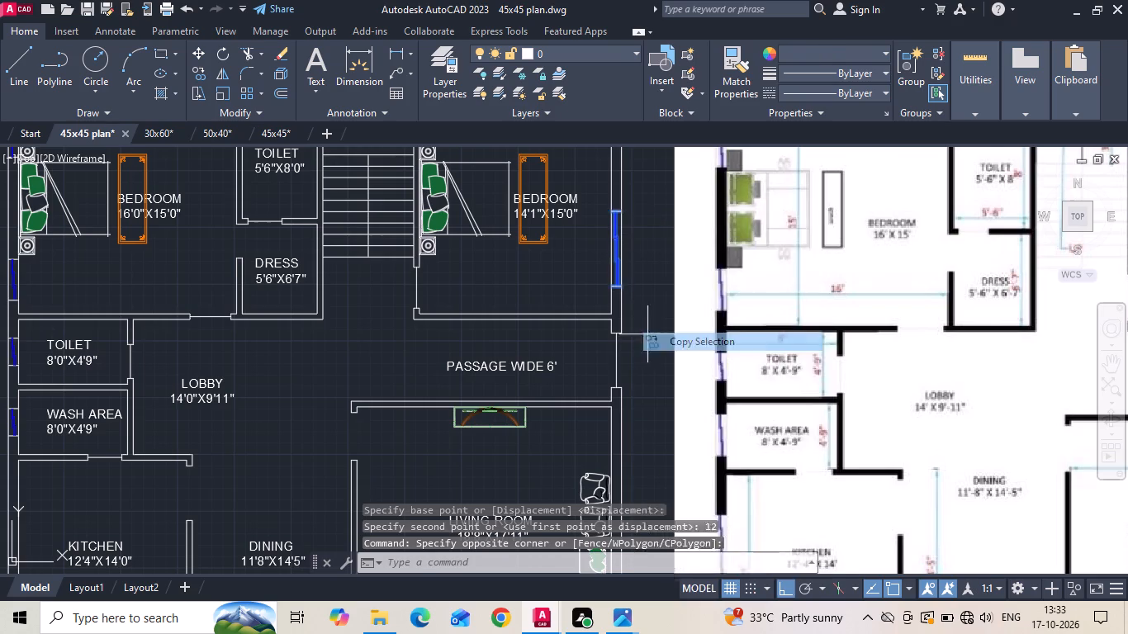
pyautogui.scroll(1, 594, 263)
pyautogui.click(619, 240)
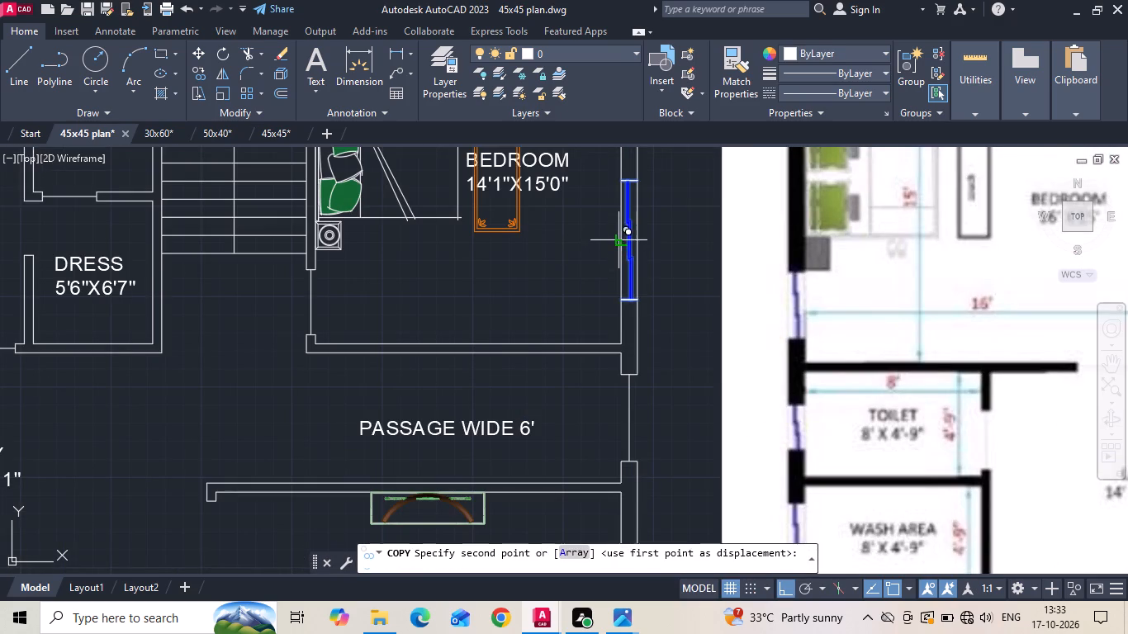
pyautogui.scroll(-3, 619, 239)
pyautogui.scroll(3, 591, 379)
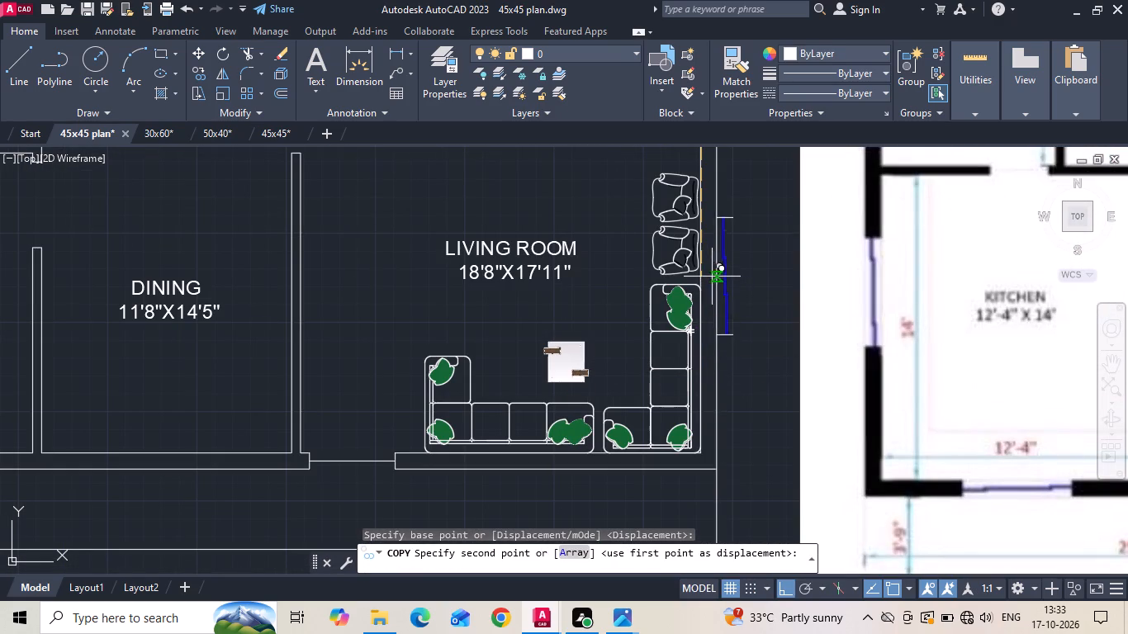
pyautogui.click(700, 270)
pyautogui.scroll(-2, 537, 310)
pyautogui.press('Escape')
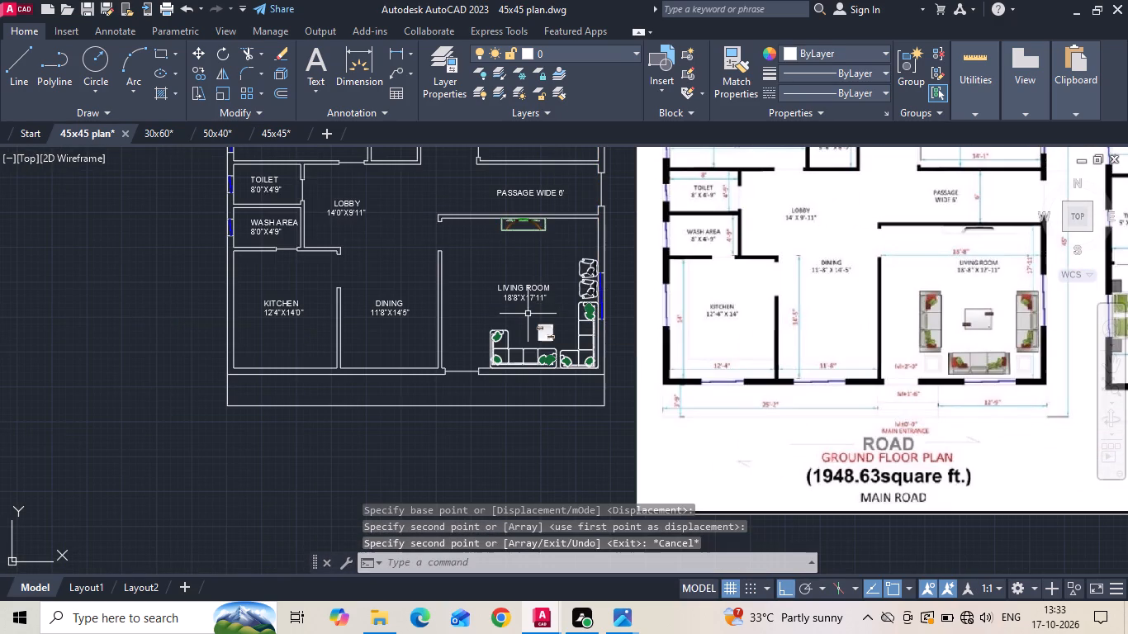
# Copy the 14'1"x15'0" bedroom's upper-wall window straight down into the living room's front wall, behind the long sofa.
pyautogui.scroll(-1, 528, 314)
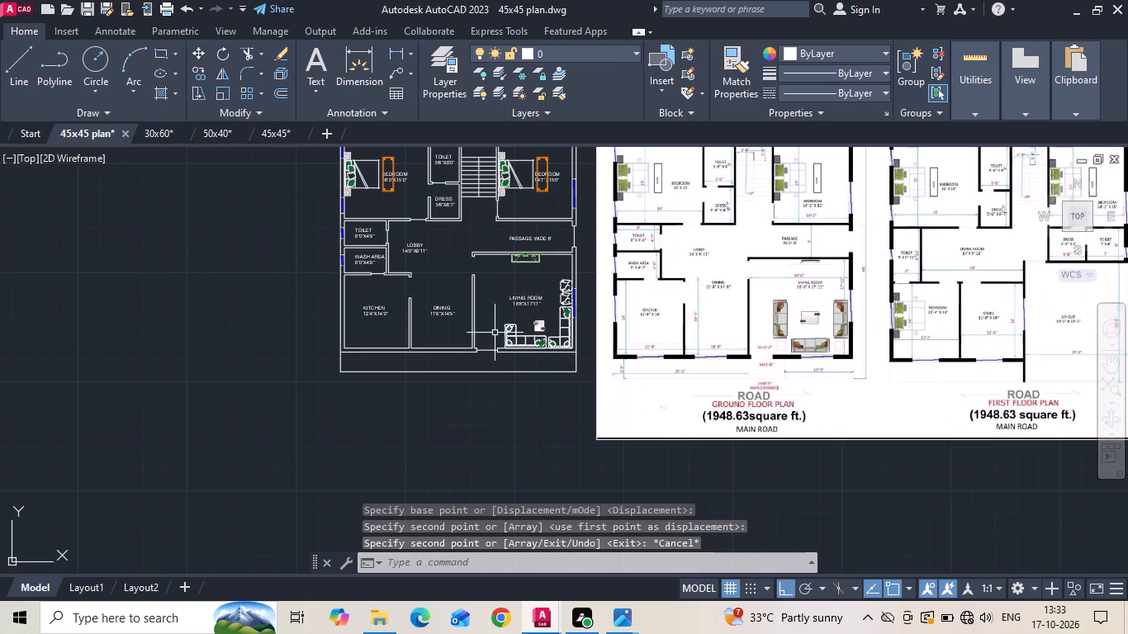
pyautogui.moveTo(495, 333); pyautogui.dragTo(489, 418, button='middle')
pyautogui.scroll(2, 493, 178)
pyautogui.moveTo(525, 235); pyautogui.dragTo(542, 261)
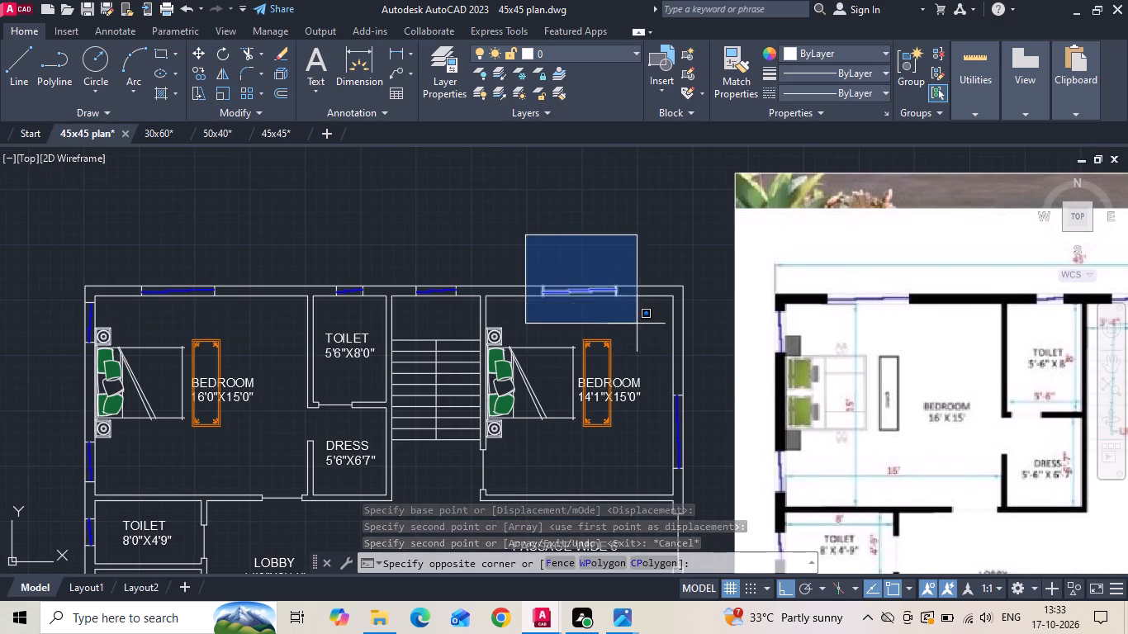
pyautogui.click(637, 324)
pyautogui.rightClick(601, 252)
pyautogui.click(636, 333)
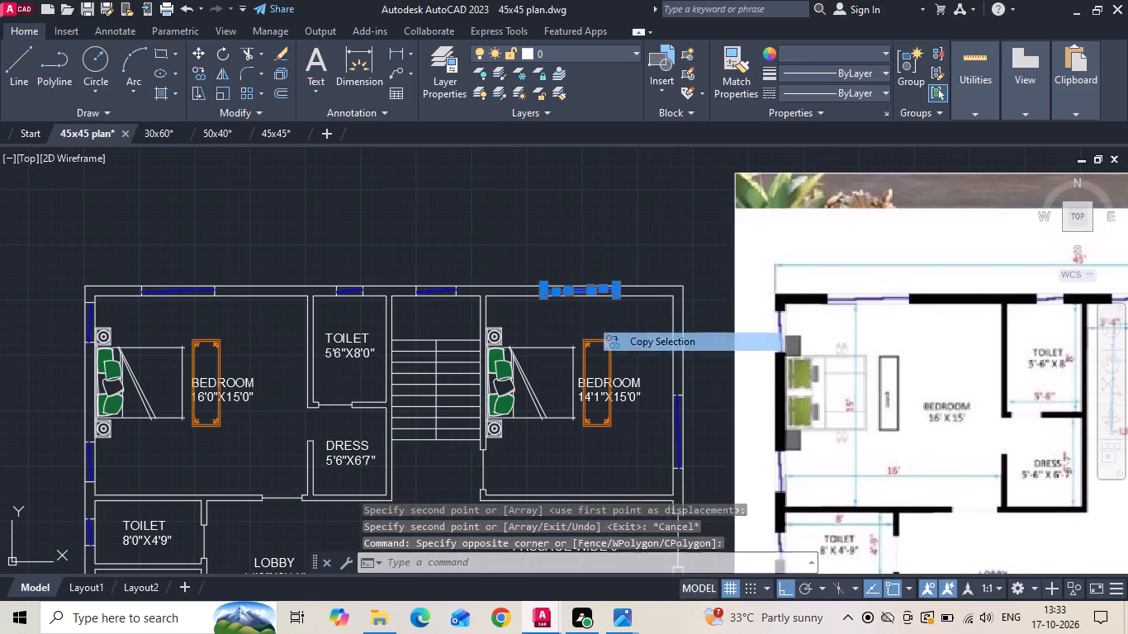
pyautogui.scroll(2, 555, 272)
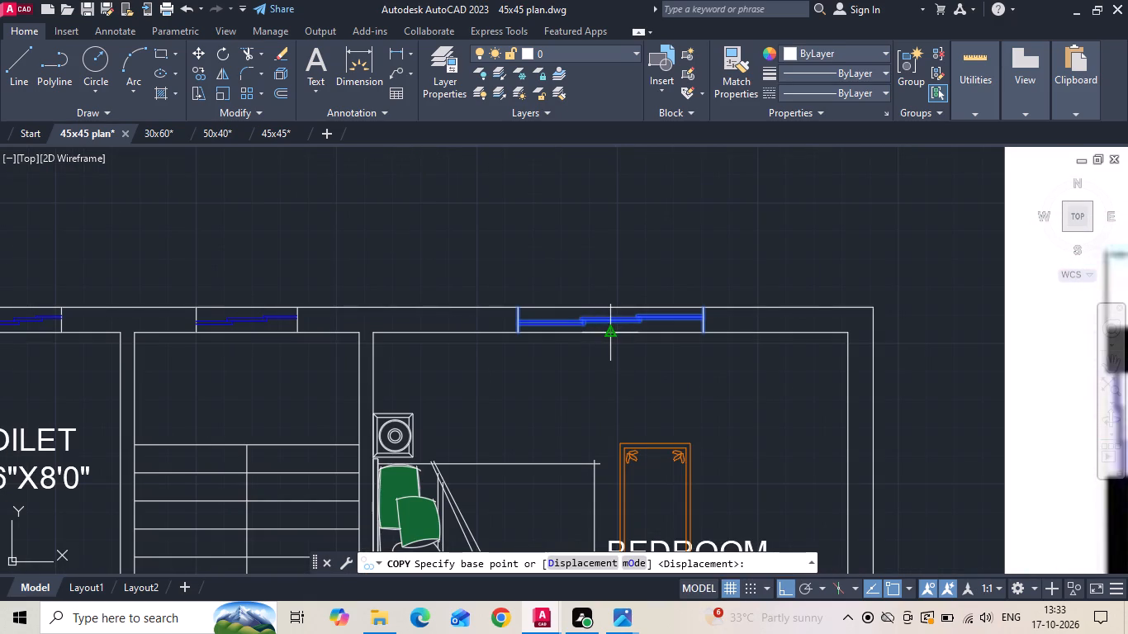
pyautogui.click(607, 334)
pyautogui.scroll(-6, 604, 267)
pyautogui.scroll(3, 608, 334)
pyautogui.moveTo(595, 352); pyautogui.dragTo(604, 187, button='middle')
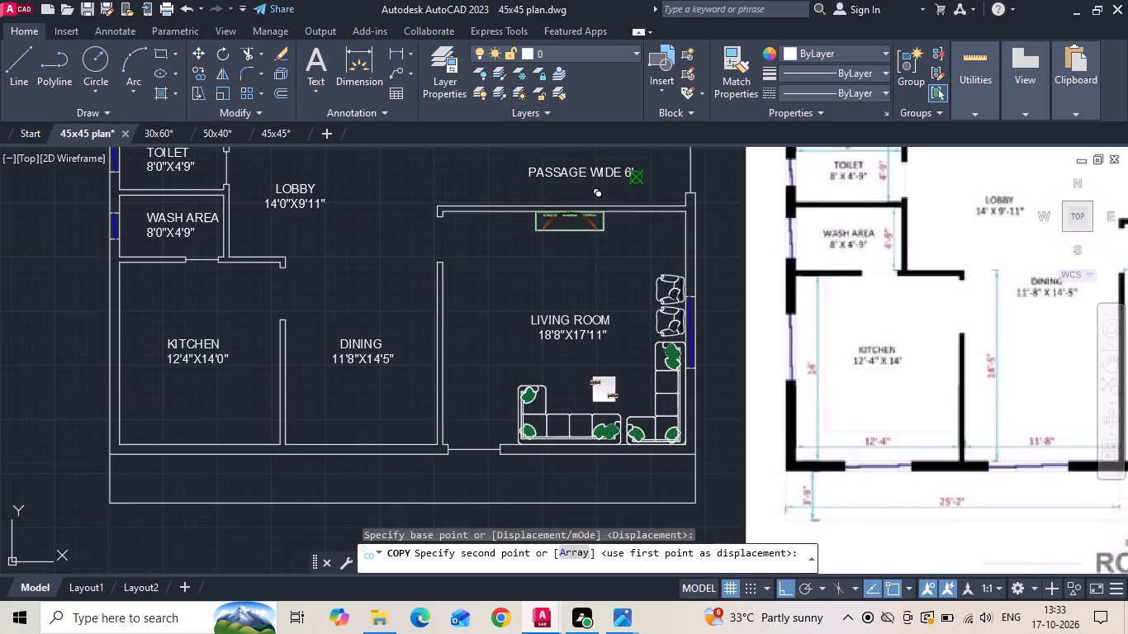
pyautogui.scroll(2, 617, 517)
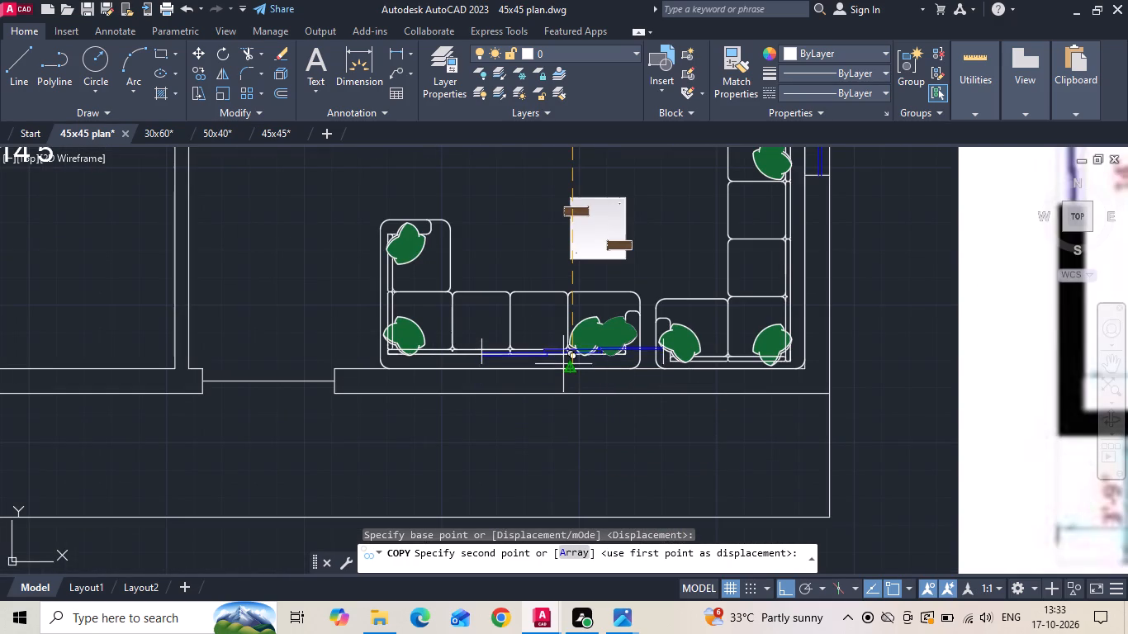
pyautogui.click(566, 396)
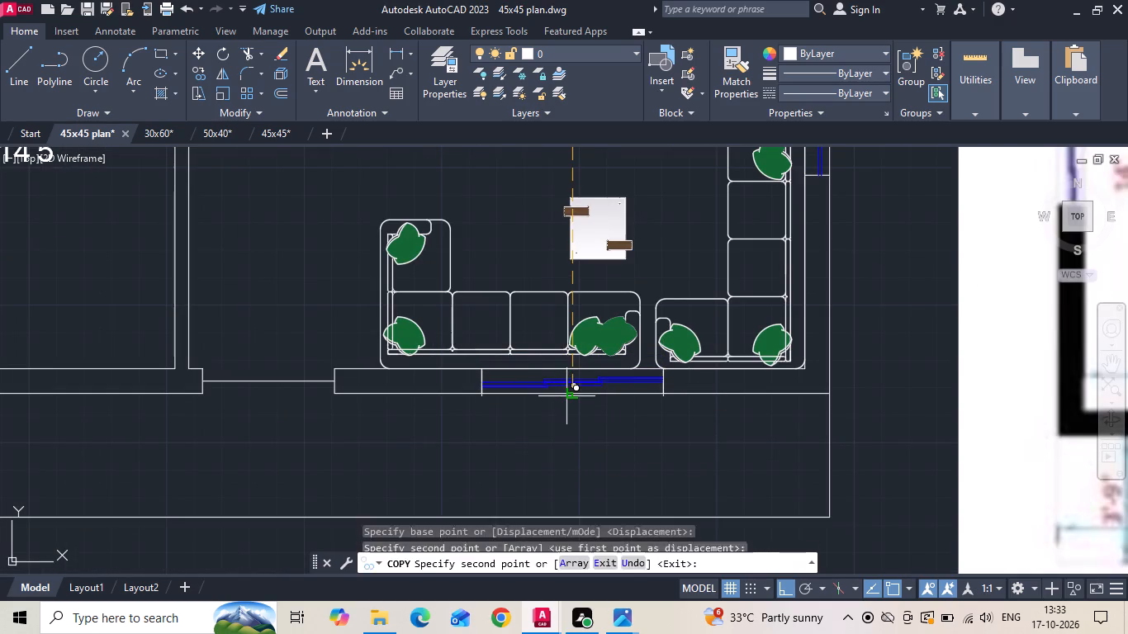
pyautogui.press('Escape')
# Copy the living room's side-wall window horizontally across the plan into the kitchen's outer side wall.
pyautogui.scroll(1, 522, 386)
pyautogui.scroll(4, 451, 362)
pyautogui.scroll(-5, 449, 334)
pyautogui.scroll(-1, 509, 380)
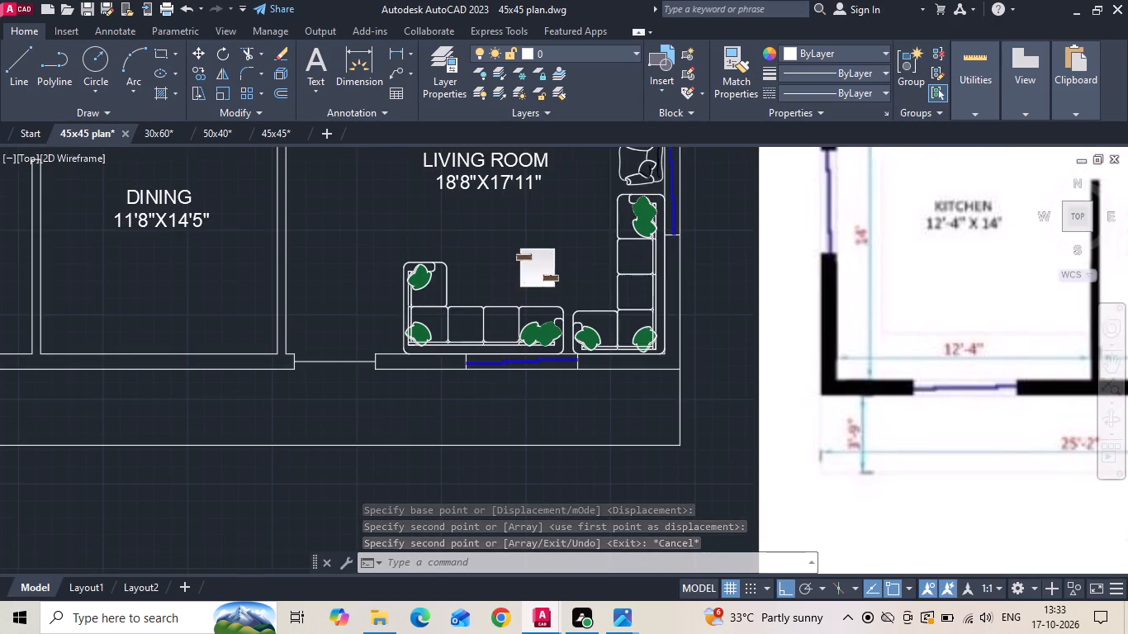
pyautogui.scroll(-2, 509, 380)
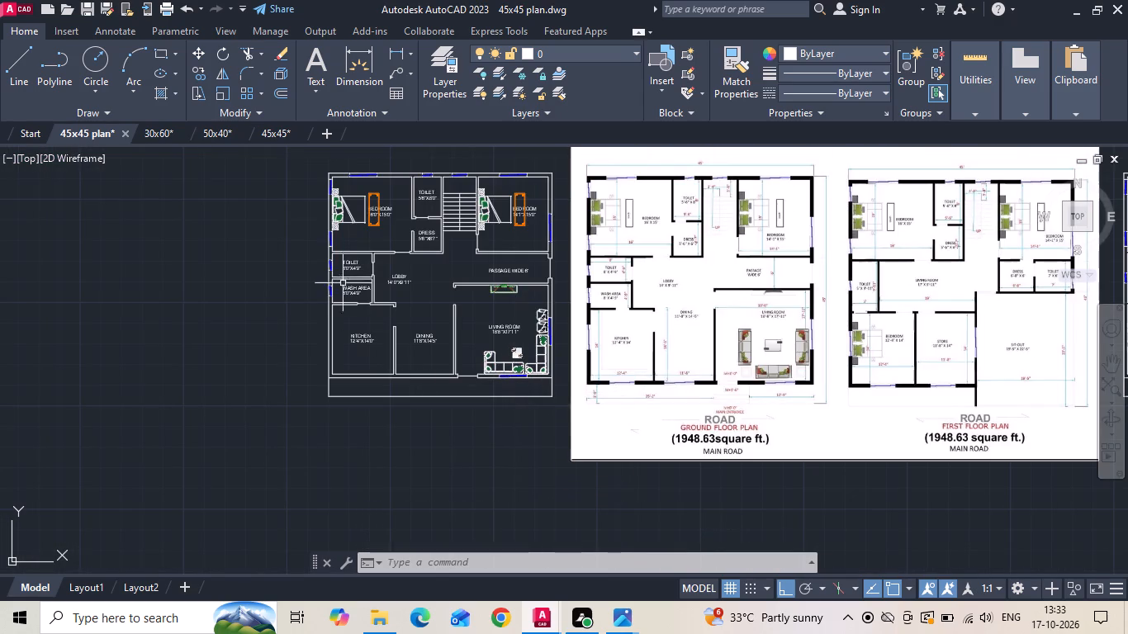
pyautogui.scroll(1, 541, 336)
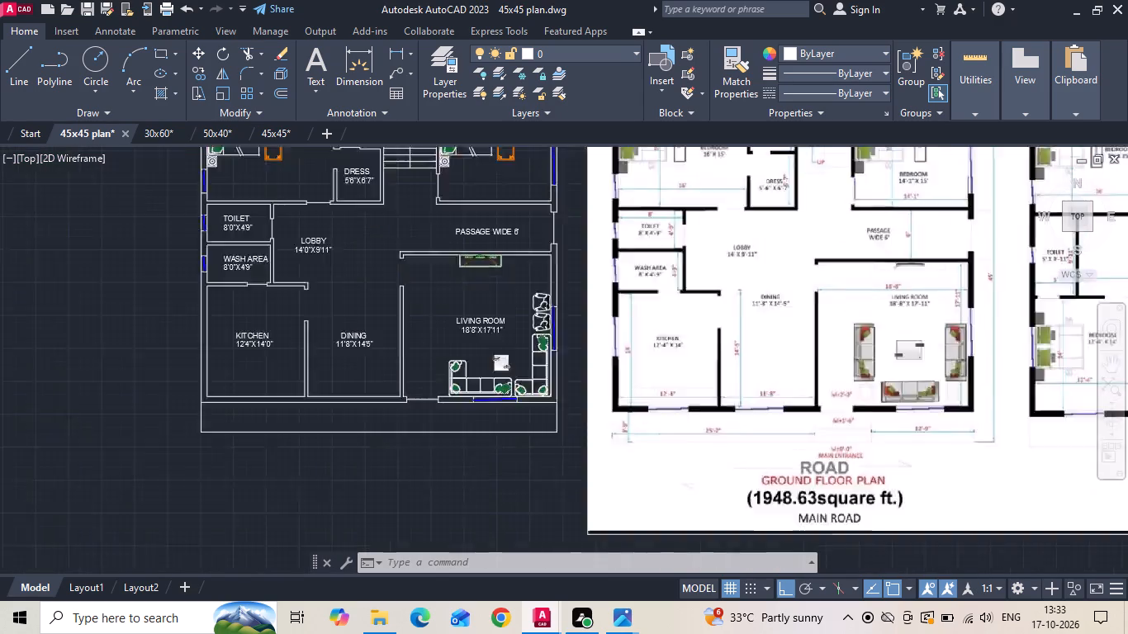
pyautogui.scroll(4, 542, 336)
pyautogui.scroll(-1, 571, 259)
pyautogui.scroll(1, 585, 182)
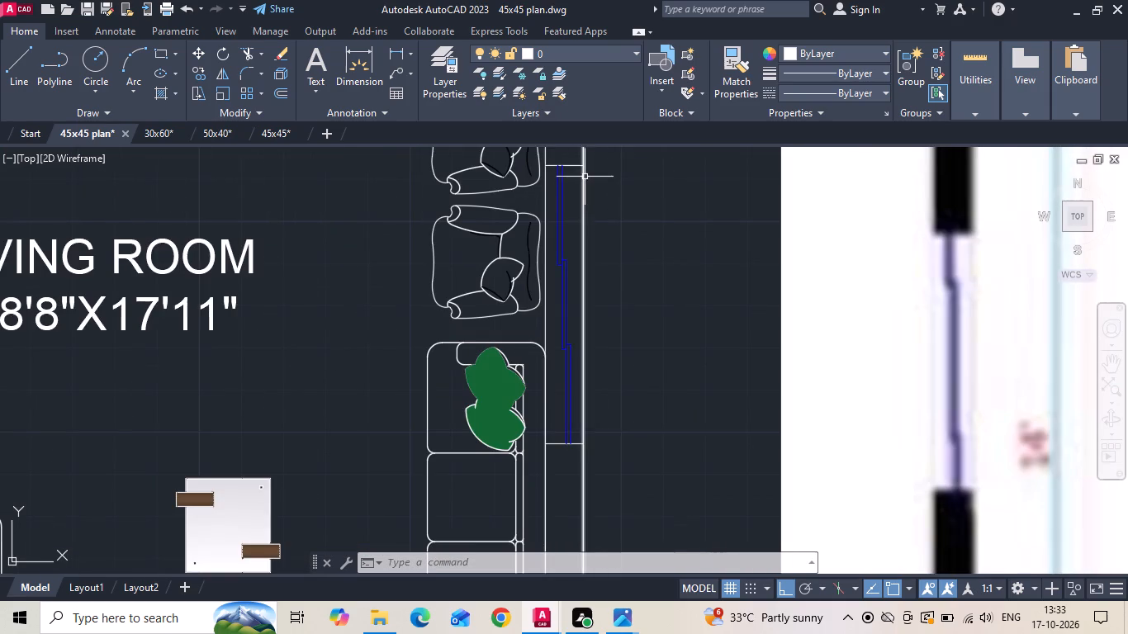
pyautogui.click(577, 156)
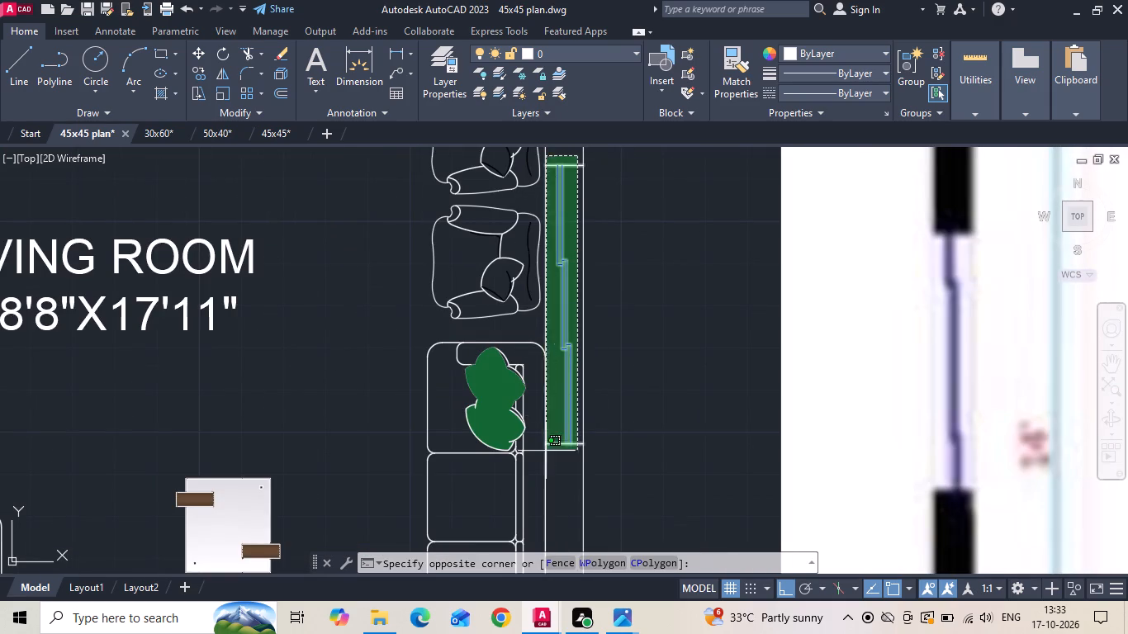
pyautogui.click(549, 493)
pyautogui.rightClick(628, 336)
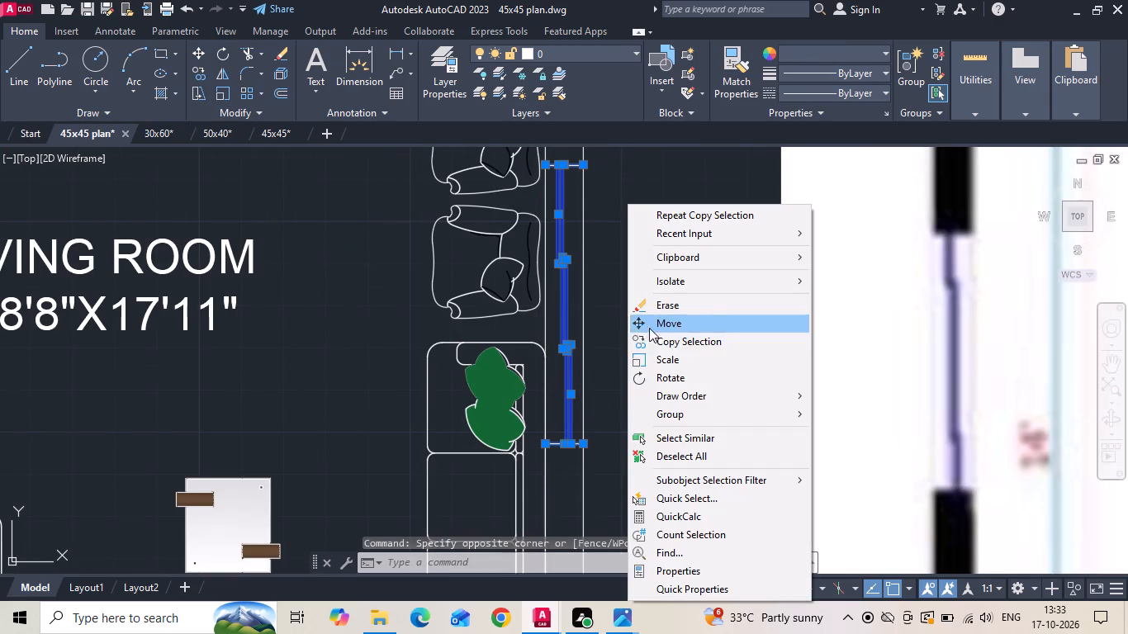
pyautogui.click(652, 338)
pyautogui.scroll(-3, 652, 339)
pyautogui.moveTo(654, 342); pyautogui.dragTo(606, 342)
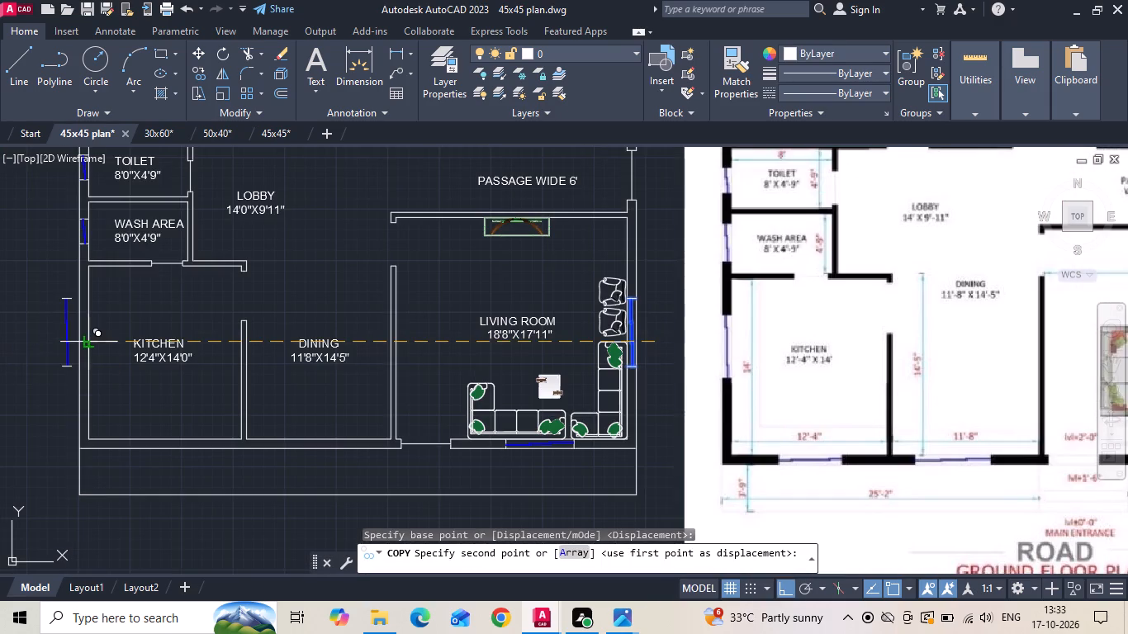
pyautogui.moveTo(94, 339); pyautogui.dragTo(331, 338, button='middle')
pyautogui.scroll(2, 327, 338)
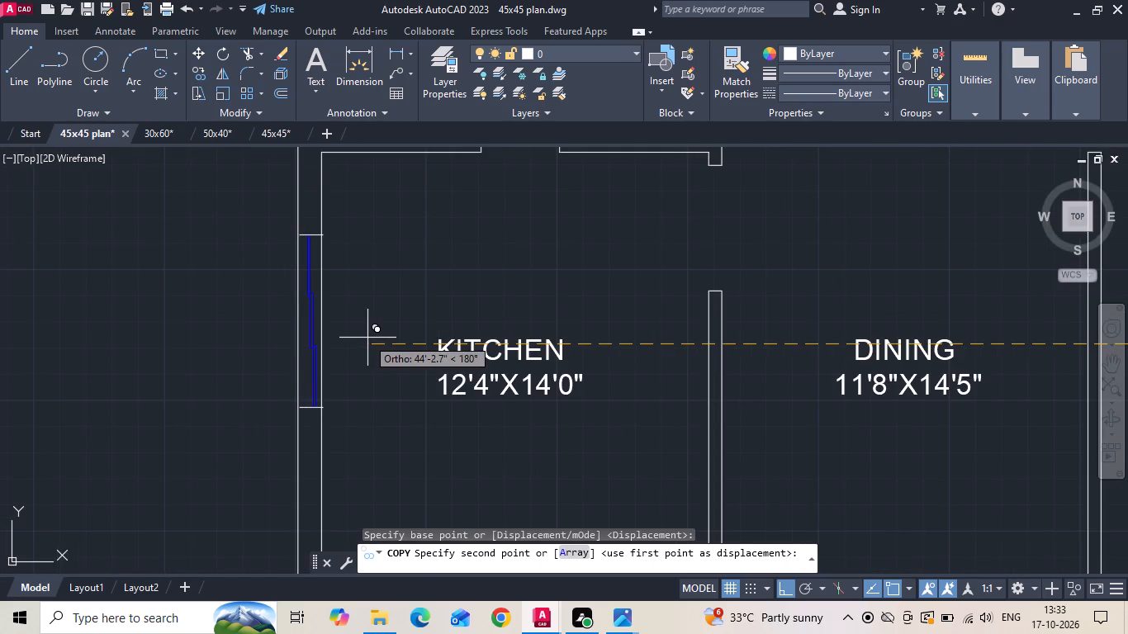
pyautogui.click(367, 338)
pyautogui.press('Escape')
# Move the kitchen's side-wall window sideways so that its end line meets the wall's inner face.
pyautogui.moveTo(255, 202); pyautogui.dragTo(315, 305)
pyautogui.click(420, 449)
pyautogui.rightClick(363, 253)
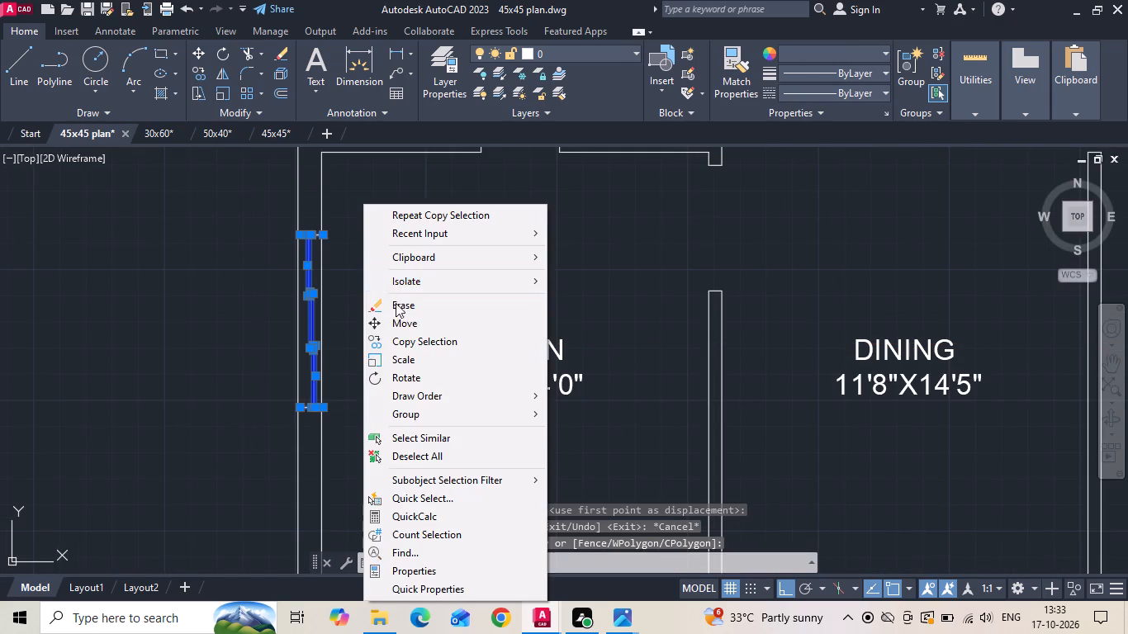
pyautogui.click(407, 329)
pyautogui.scroll(2, 303, 224)
pyautogui.scroll(2, 368, 246)
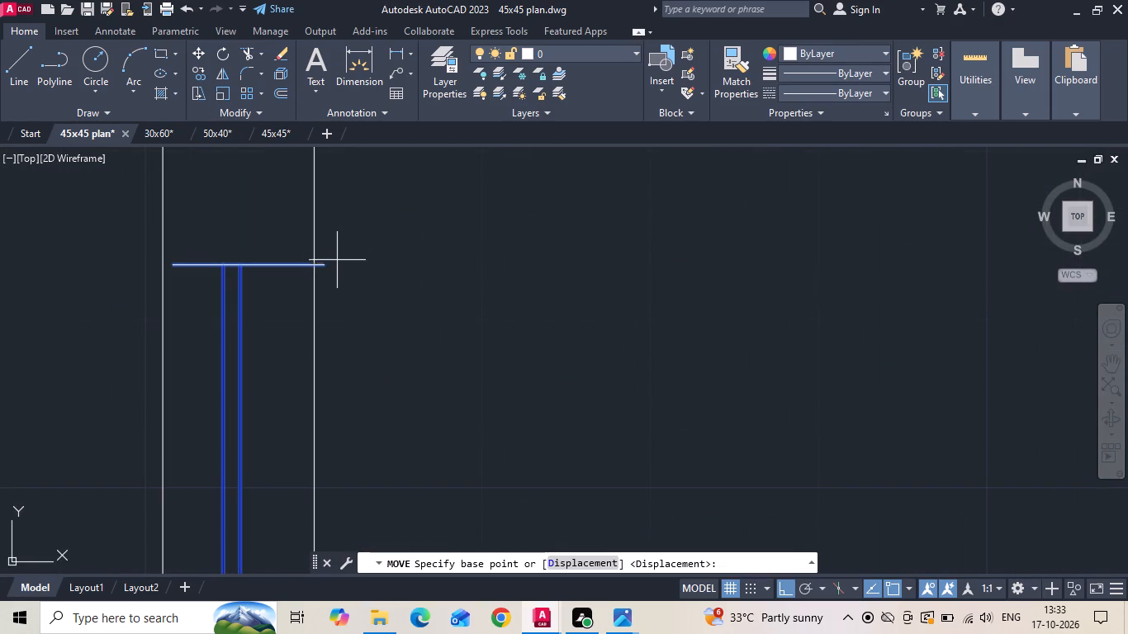
pyautogui.click(319, 265)
pyautogui.click(315, 264)
# Copy the living room's front-wall window horizontally across the plan into the kitchen's front wall.
pyautogui.scroll(-5, 312, 217)
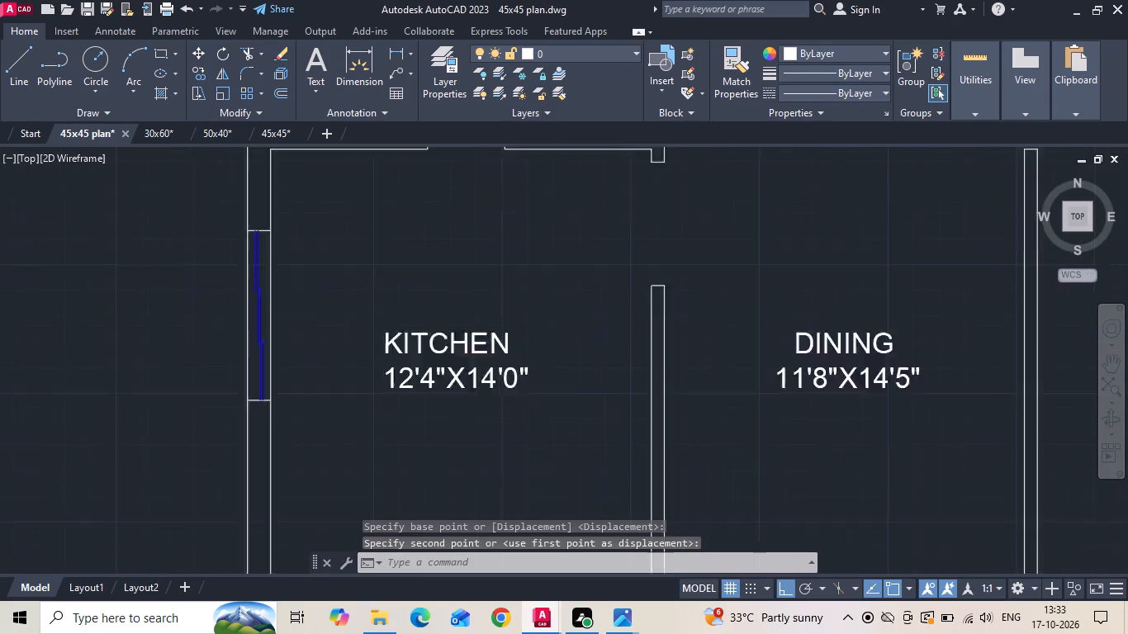
pyautogui.scroll(-2, 329, 292)
pyautogui.scroll(1, 255, 300)
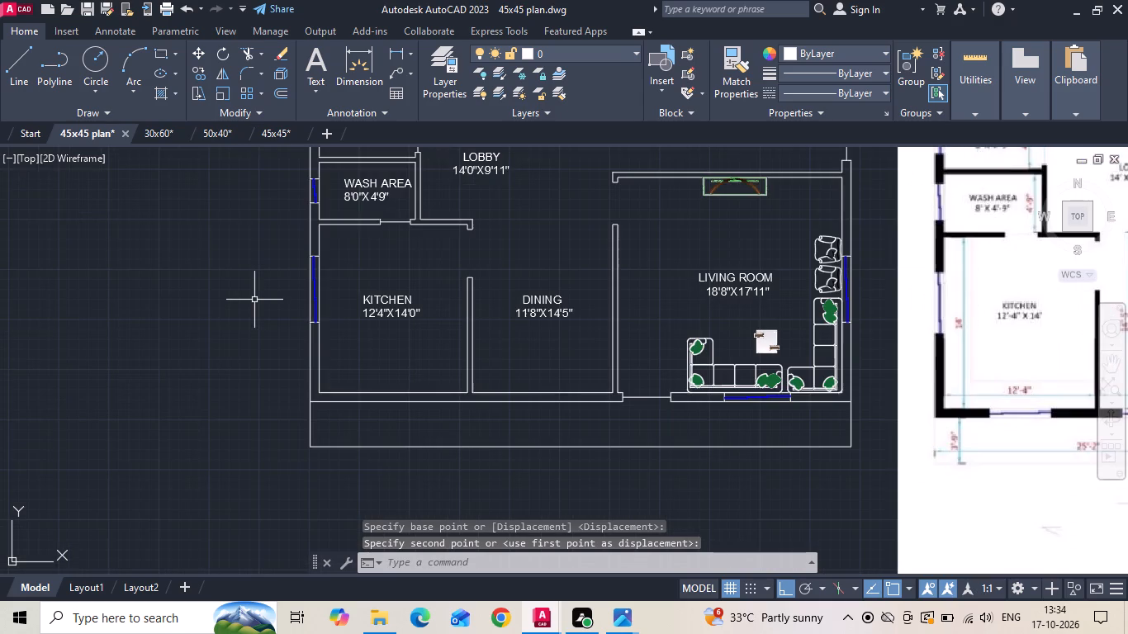
pyautogui.scroll(-1, 261, 301)
pyautogui.scroll(3, 577, 357)
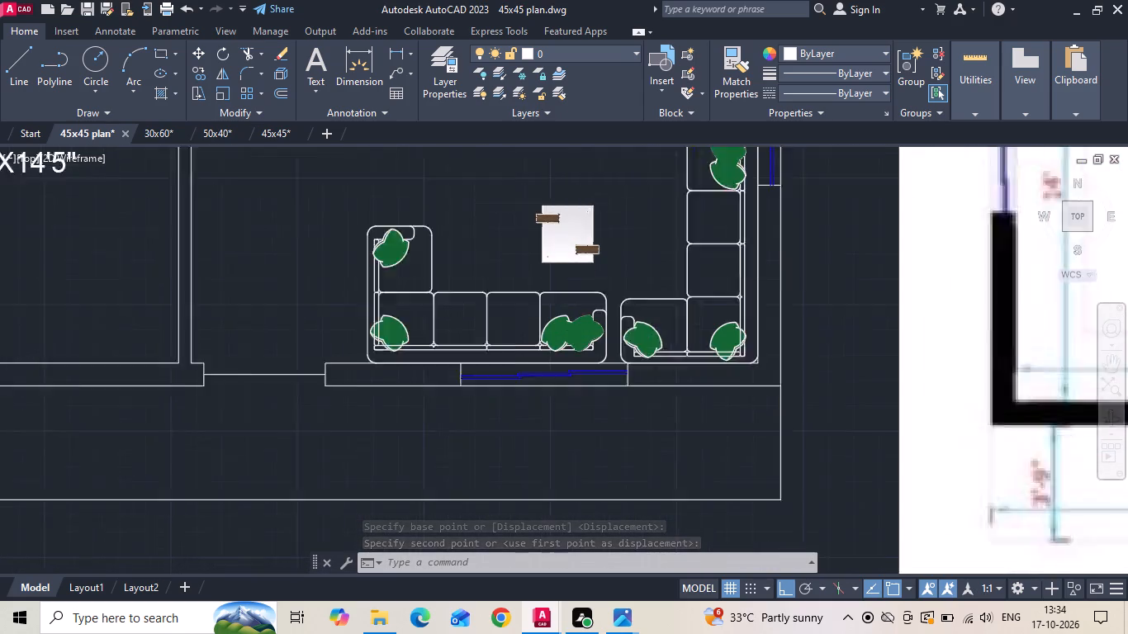
pyautogui.scroll(1, 582, 356)
pyautogui.click(362, 428)
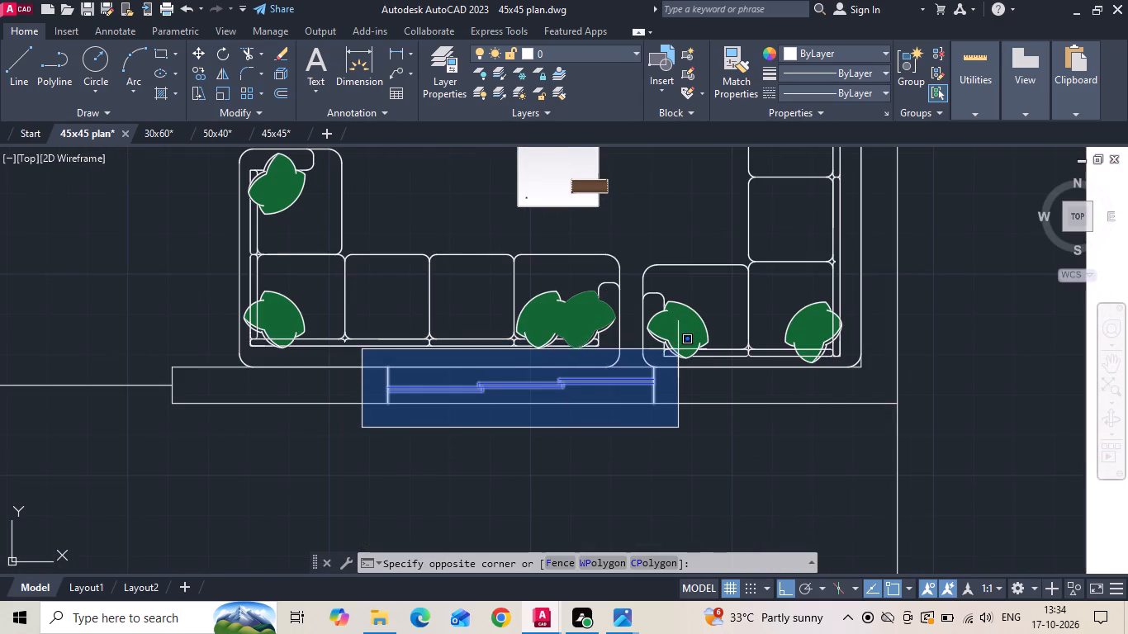
pyautogui.click(672, 358)
pyautogui.rightClick(665, 355)
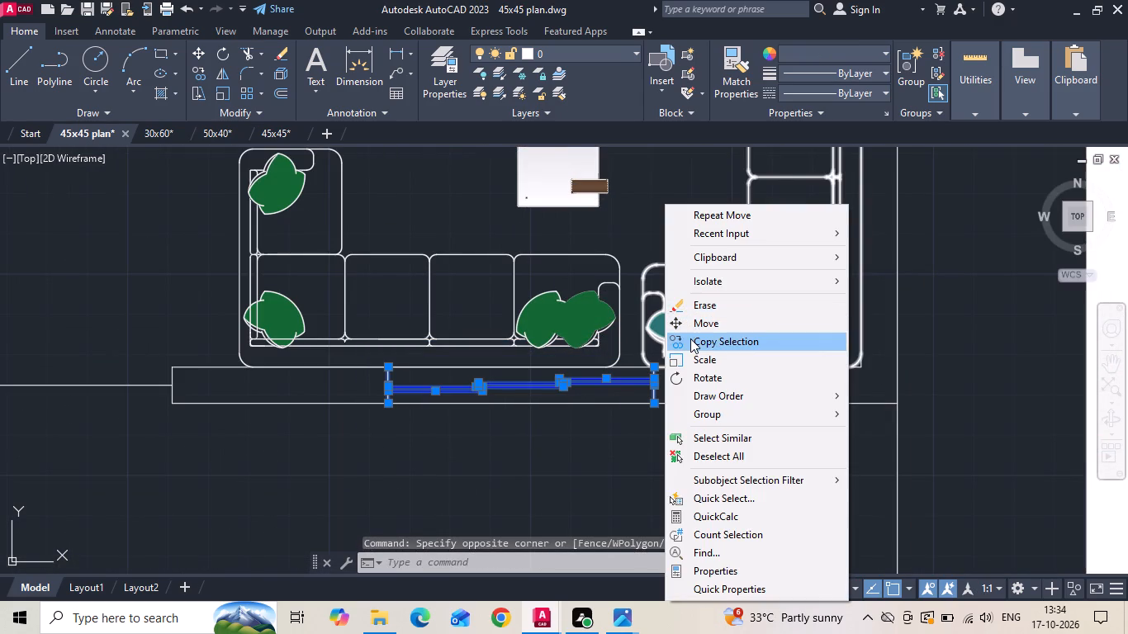
pyautogui.click(690, 338)
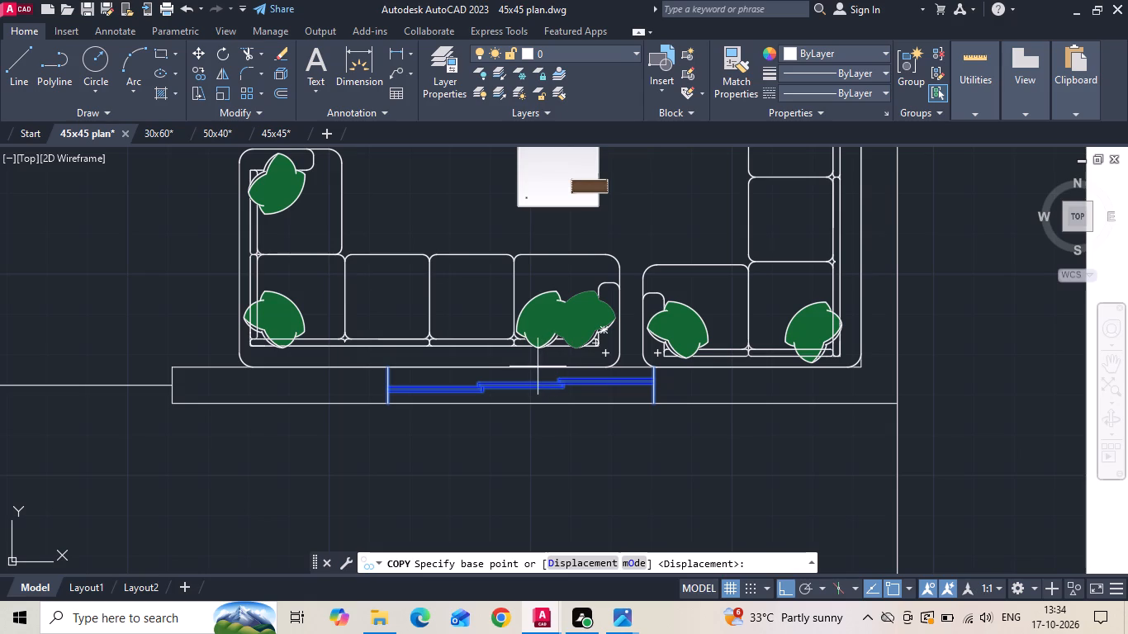
pyautogui.click(528, 367)
pyautogui.scroll(-5, 569, 368)
pyautogui.scroll(2, 419, 350)
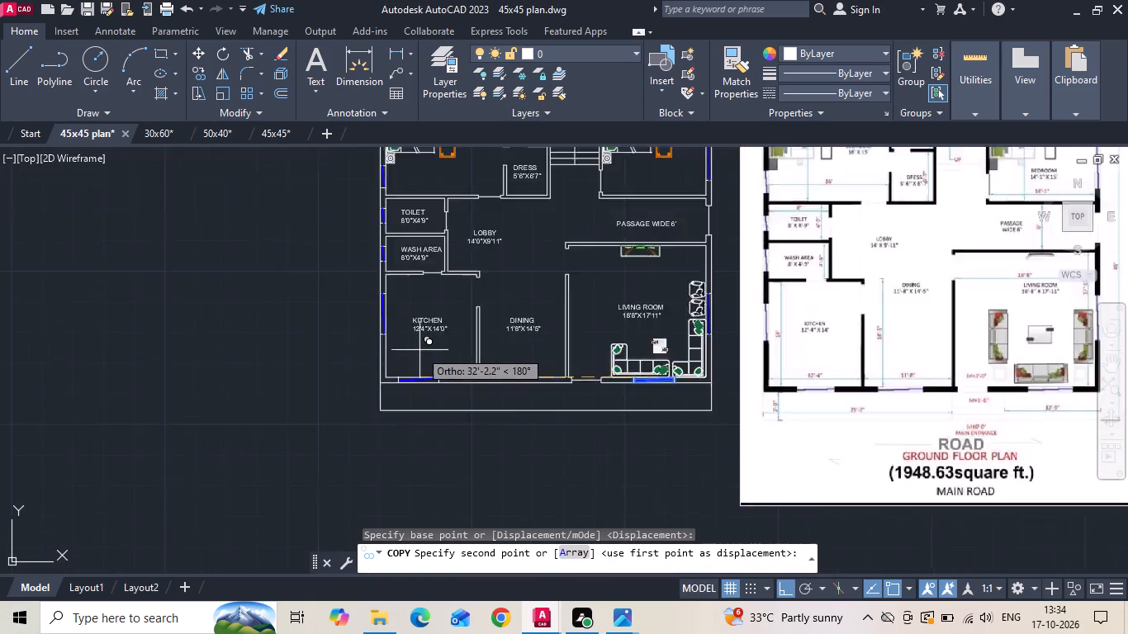
pyautogui.scroll(2, 430, 367)
pyautogui.click(429, 433)
pyautogui.press('Escape')
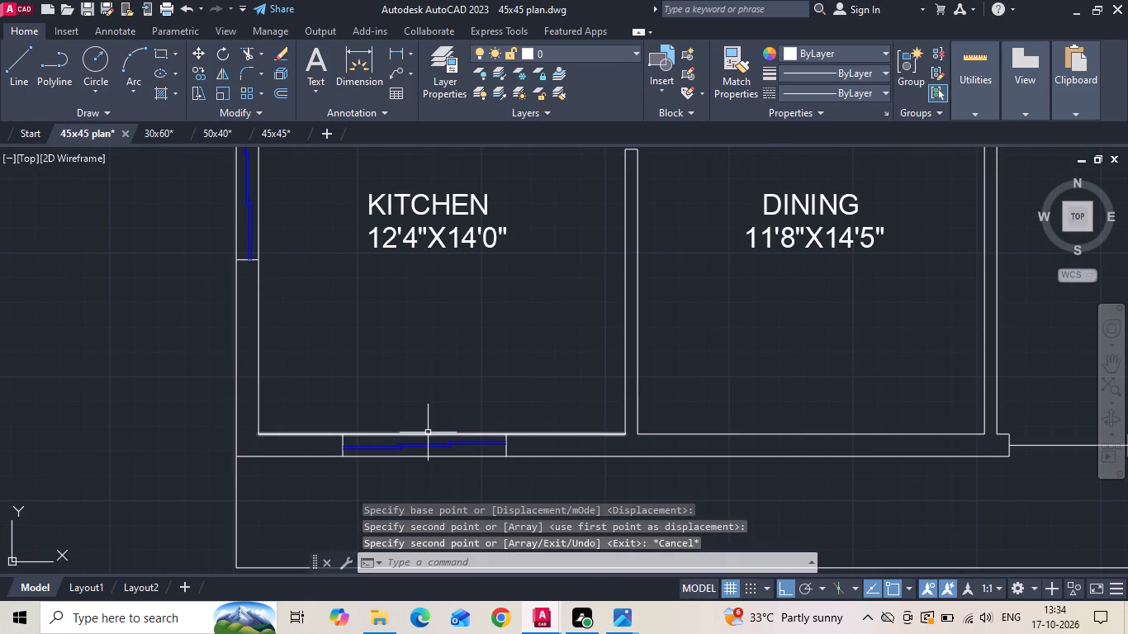
# Draw a vertical guide line about 1'3" long from the midpoint of the kitchen front wall's inner face, down across the wall.
pyautogui.press('l')
pyautogui.press('space')
pyautogui.scroll(1, 420, 444)
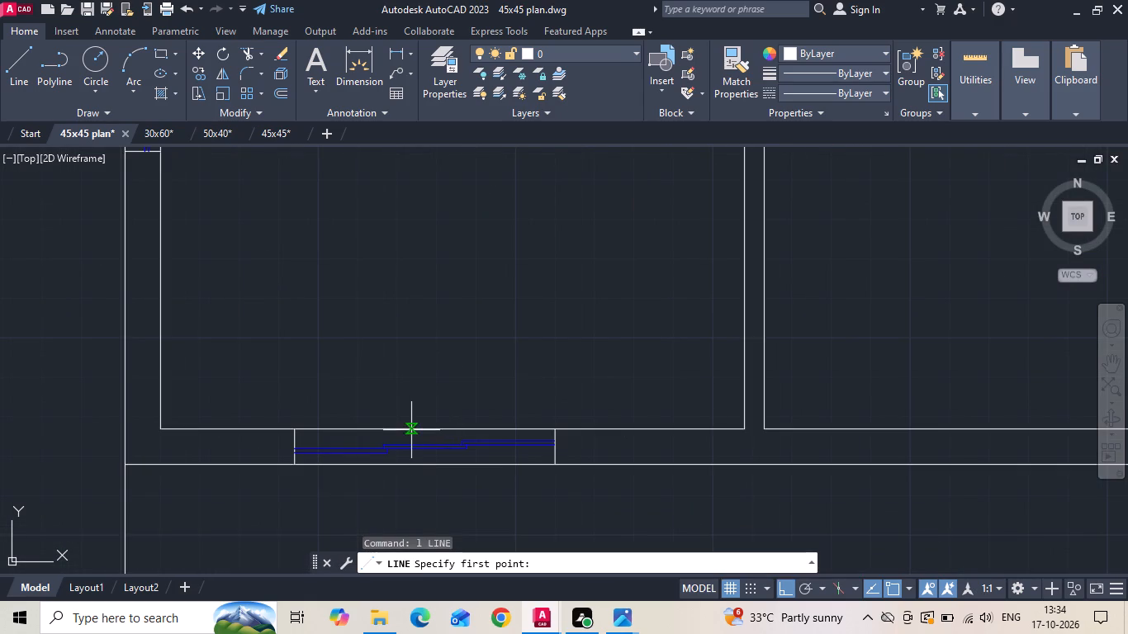
pyautogui.click(449, 432)
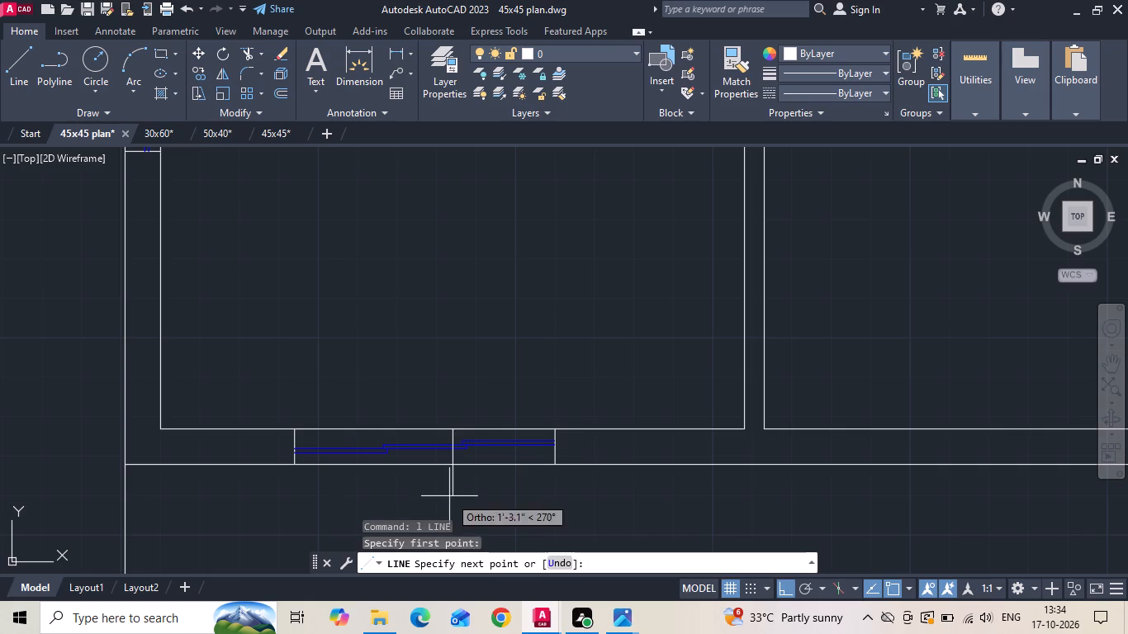
pyautogui.click(449, 496)
pyautogui.press('Escape')
pyautogui.moveTo(446, 492); pyautogui.dragTo(484, 396, button='middle')
pyautogui.press('Escape')
pyautogui.moveTo(308, 408); pyautogui.dragTo(327, 384)
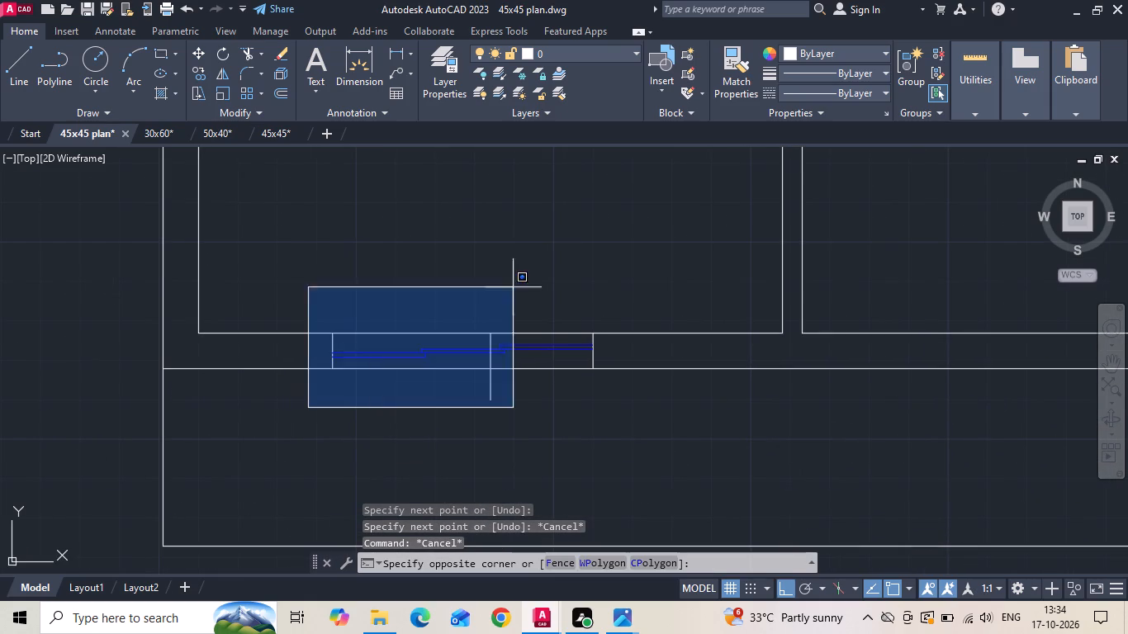
pyautogui.press('Escape')
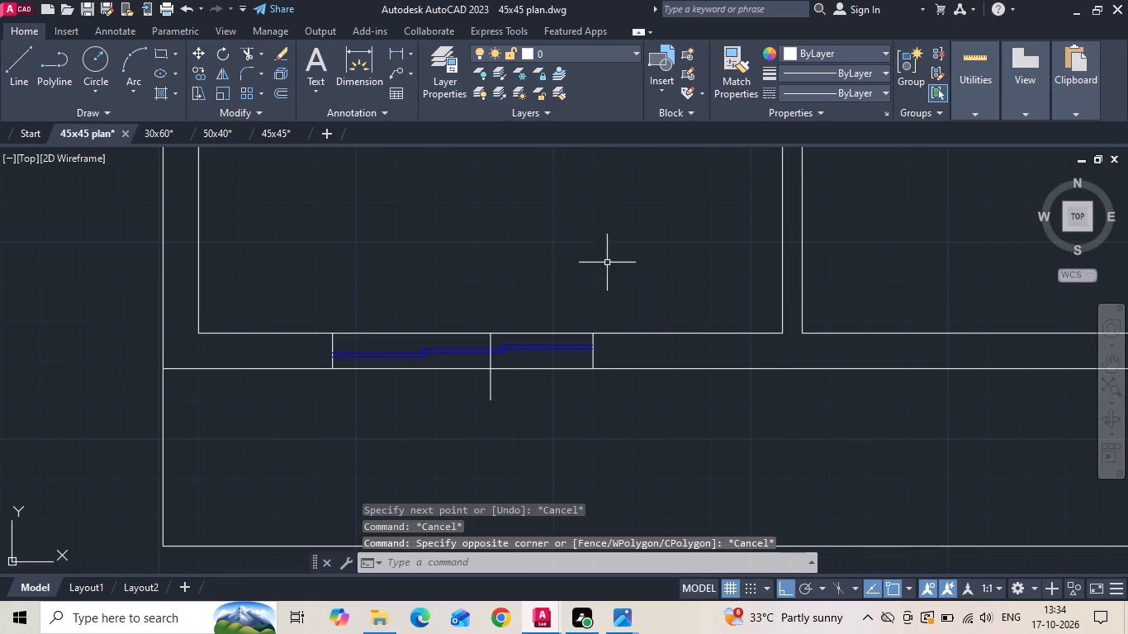
# Draw a horizontal guide line through the middle pane of the kitchen's front window, between the midpoints of its short ends.
pyautogui.scroll(2, 447, 331)
pyautogui.write('l')
pyautogui.press('space')
pyautogui.scroll(1, 436, 398)
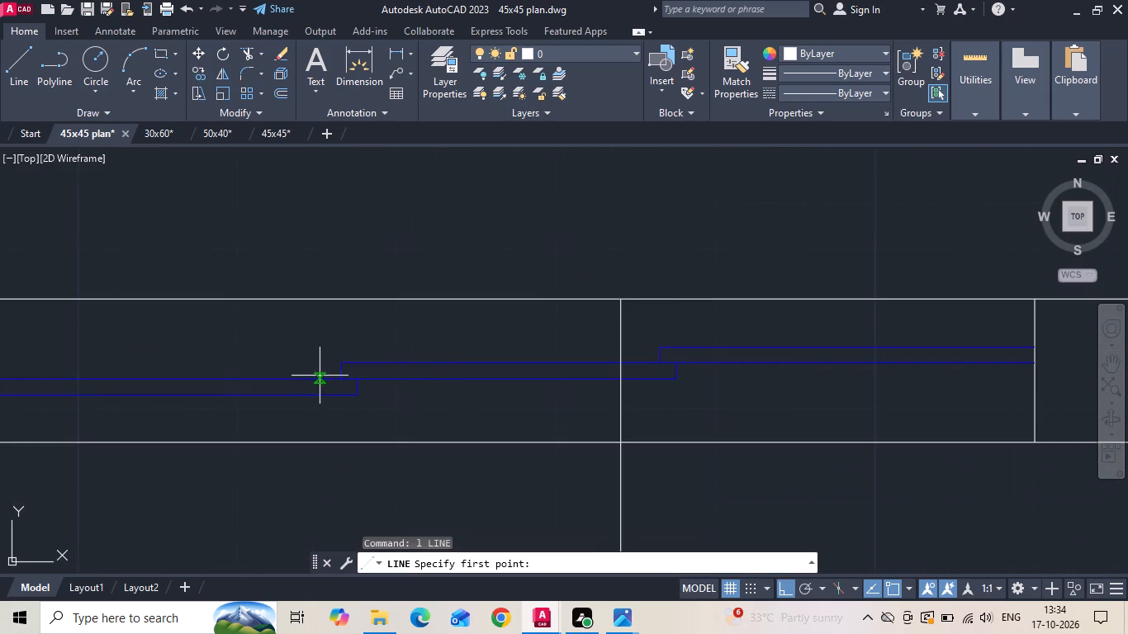
pyautogui.scroll(2, 320, 376)
pyautogui.click(377, 365)
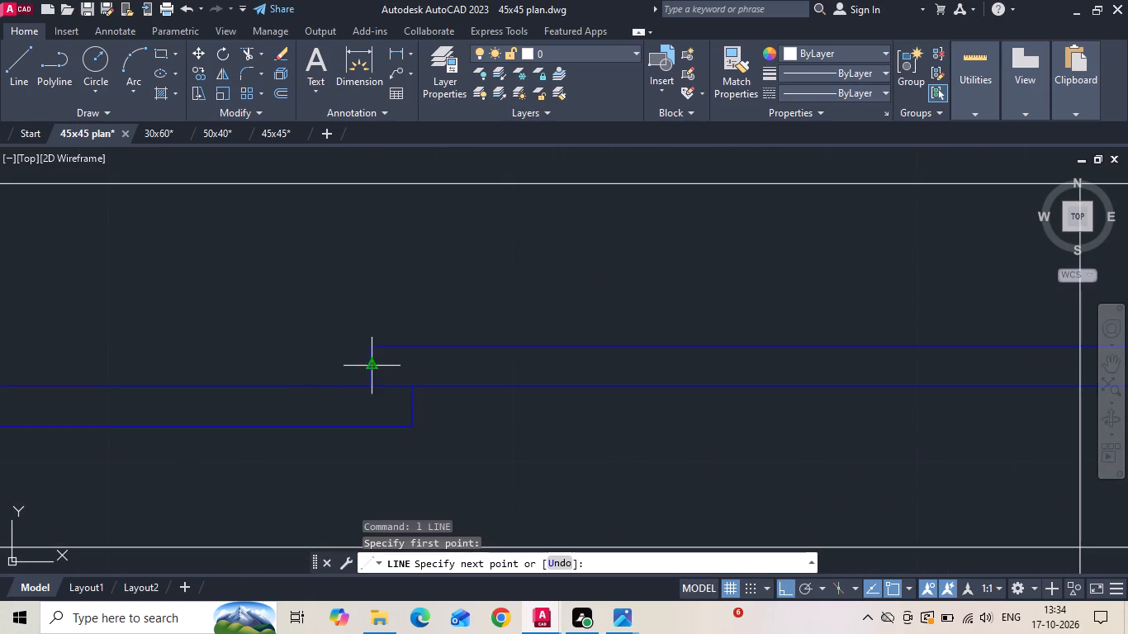
pyautogui.scroll(-1, 376, 365)
pyautogui.press('Return')
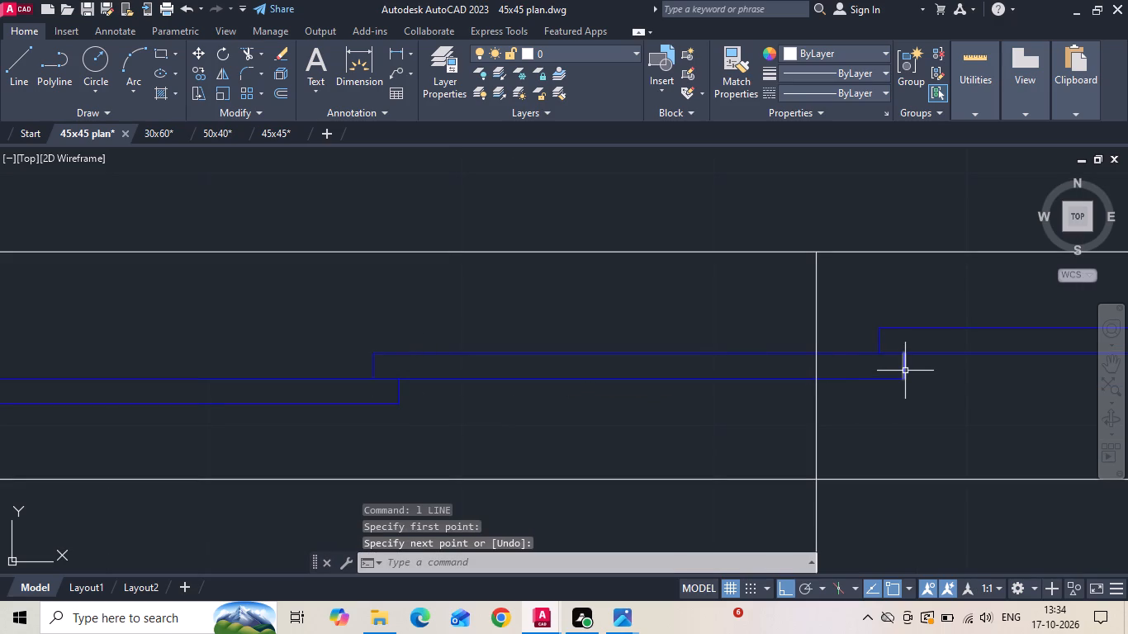
pyautogui.press('space')
pyautogui.click(906, 369)
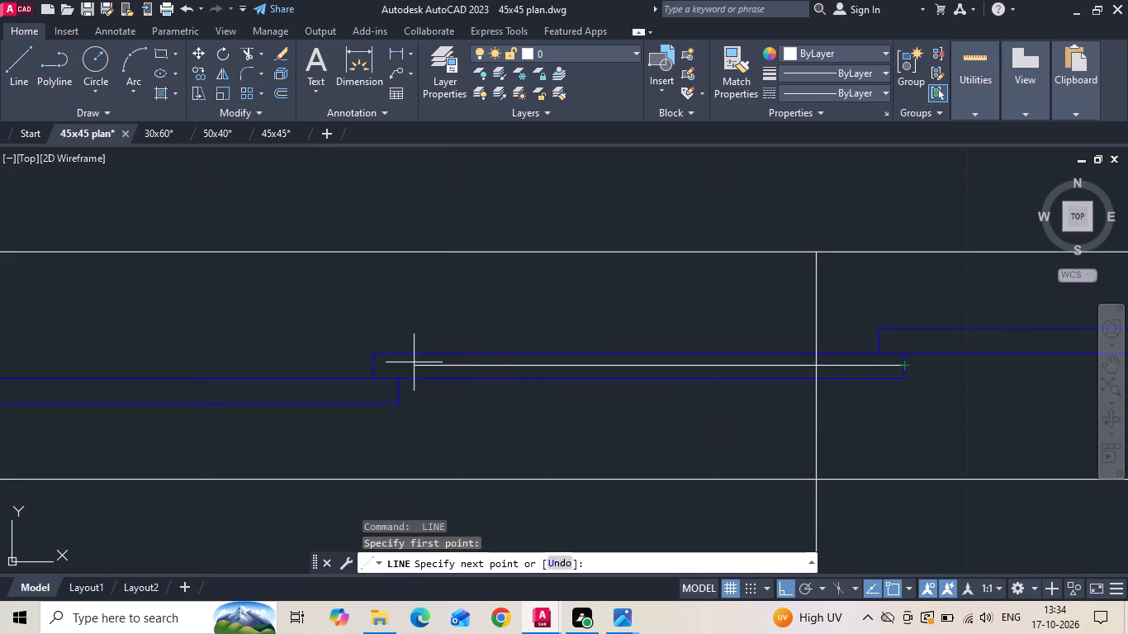
pyautogui.click(373, 364)
pyautogui.press('Escape')
# Move the kitchen's front window with its guide line from that line's midpoint onto the vertical guide line, centring it in the wall.
pyautogui.scroll(-2, 410, 312)
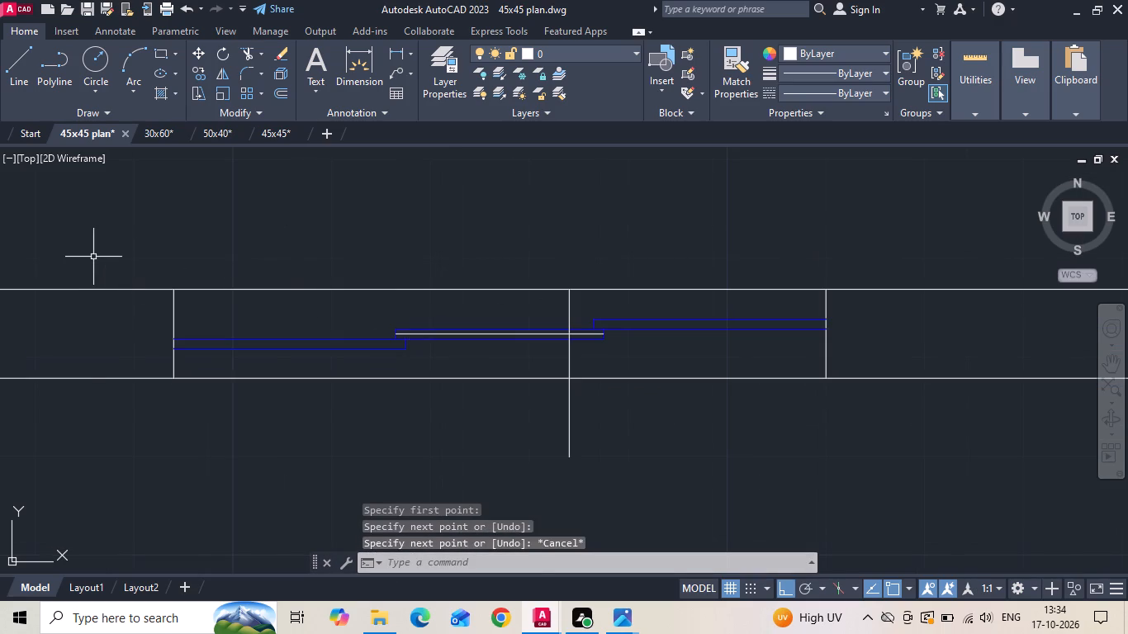
pyautogui.moveTo(92, 256); pyautogui.dragTo(120, 281)
pyautogui.click(972, 405)
pyautogui.rightClick(445, 229)
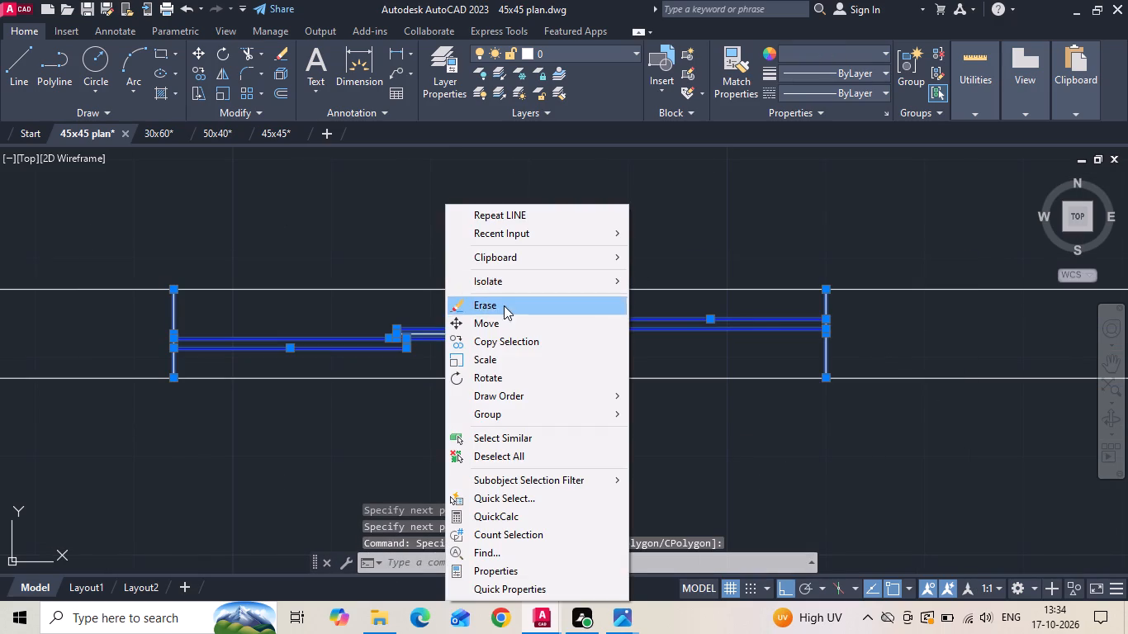
pyautogui.click(499, 315)
pyautogui.scroll(2, 501, 320)
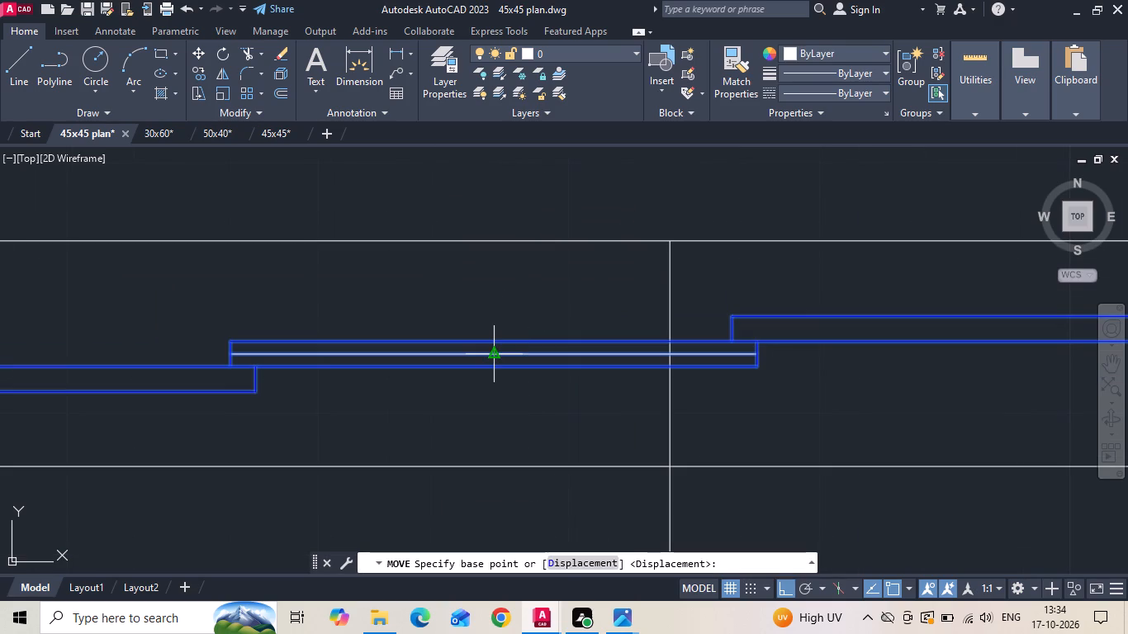
pyautogui.click(496, 350)
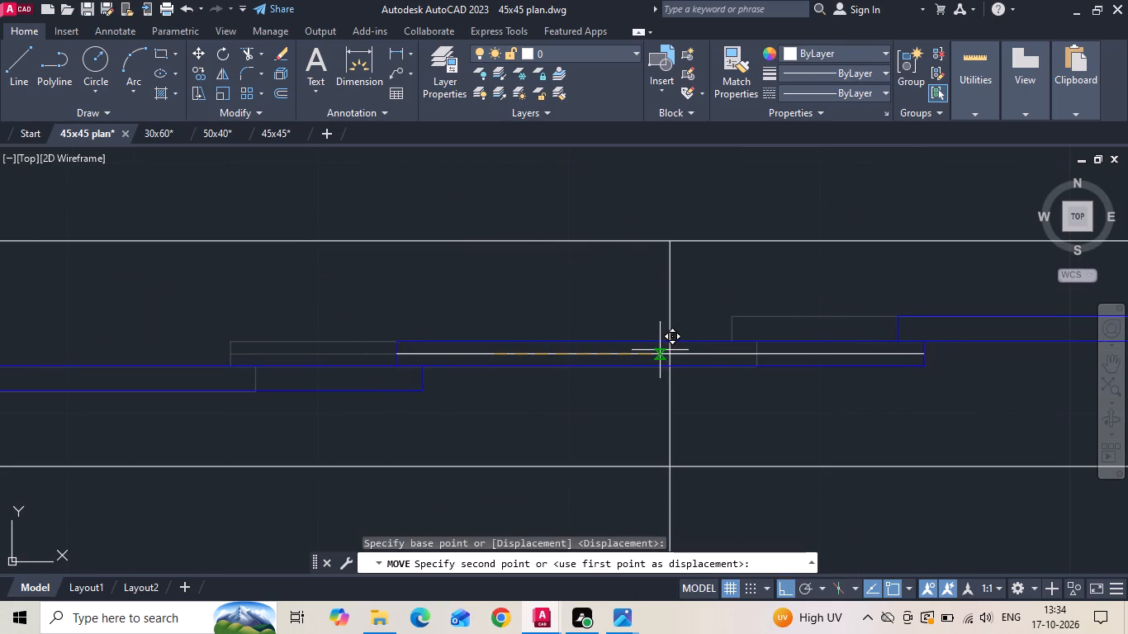
pyautogui.click(671, 352)
pyautogui.press('Escape')
# Erase the vertical and horizontal guide lines at the kitchen's front window.
pyautogui.moveTo(682, 291); pyautogui.dragTo(550, 280)
pyautogui.click(525, 275)
pyautogui.press('Delete')
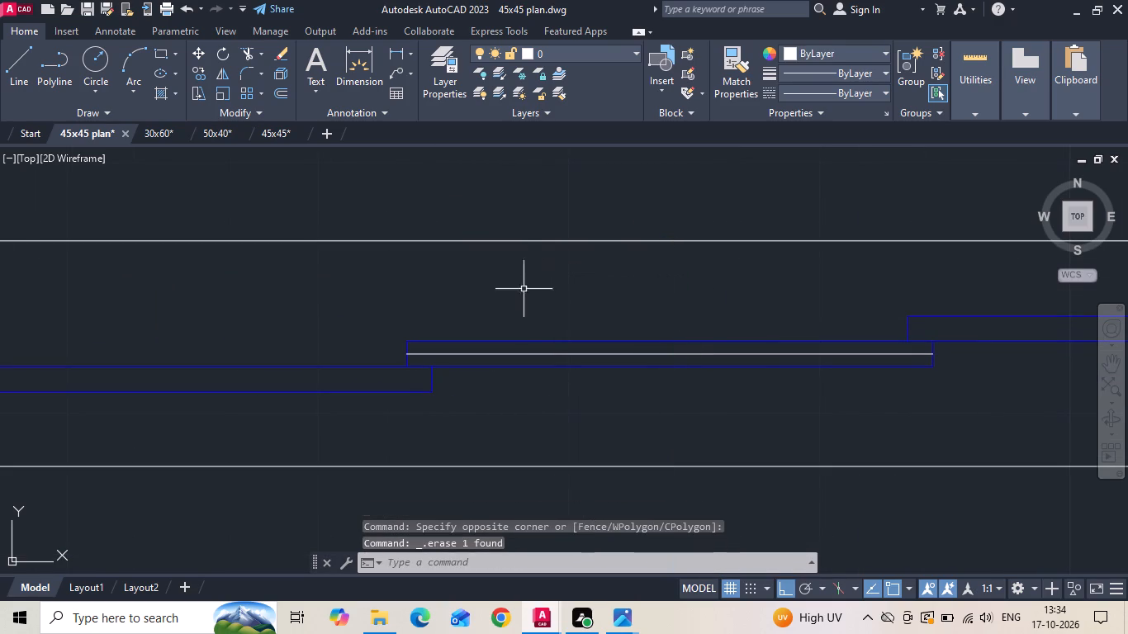
pyautogui.click(562, 355)
pyautogui.press('Delete')
# Copy the kitchen's front window from the midpoint of the kitchen's inner wall line to the midpoint of the dining room's inner wall line.
pyautogui.scroll(-6, 351, 334)
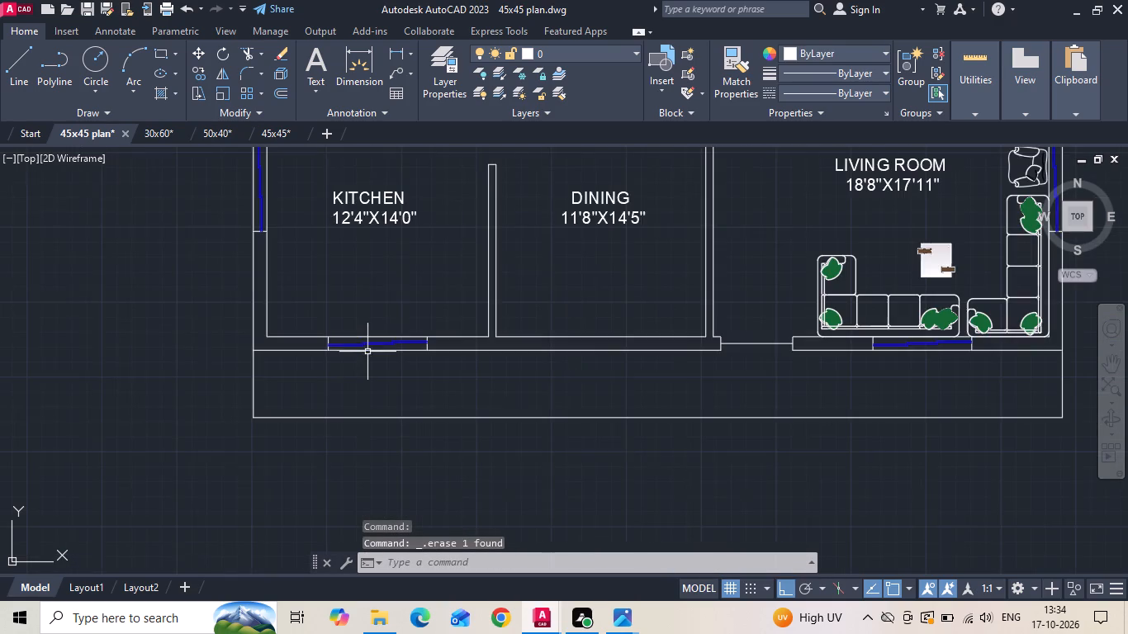
pyautogui.scroll(-2, 368, 352)
pyautogui.scroll(2, 369, 352)
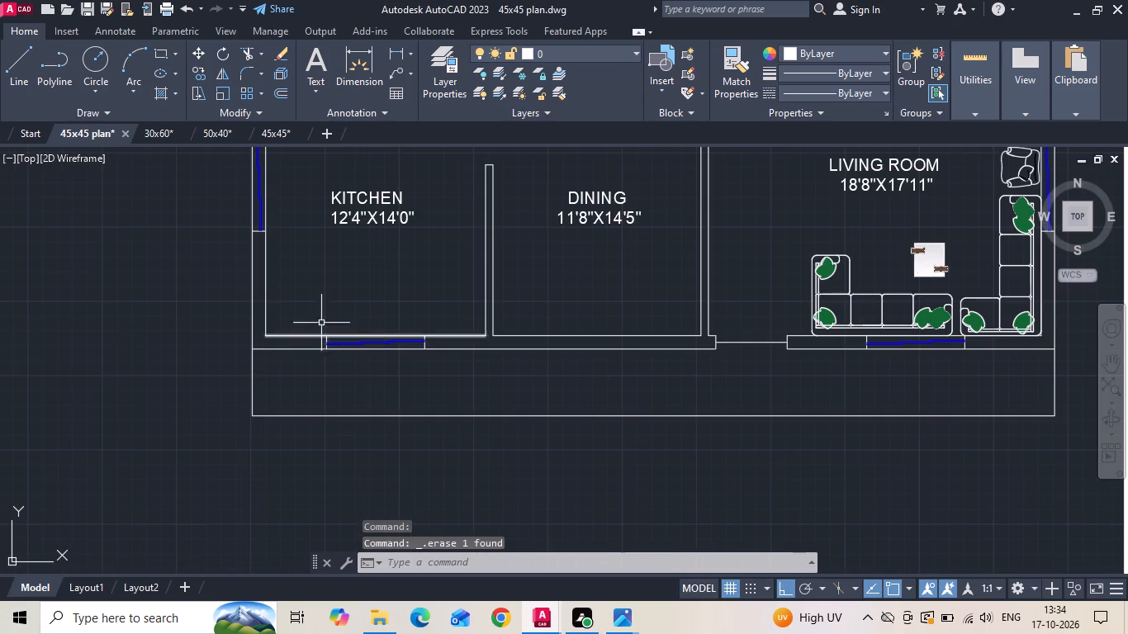
pyautogui.moveTo(323, 315); pyautogui.dragTo(339, 345)
pyautogui.click(448, 384)
pyautogui.rightClick(407, 300)
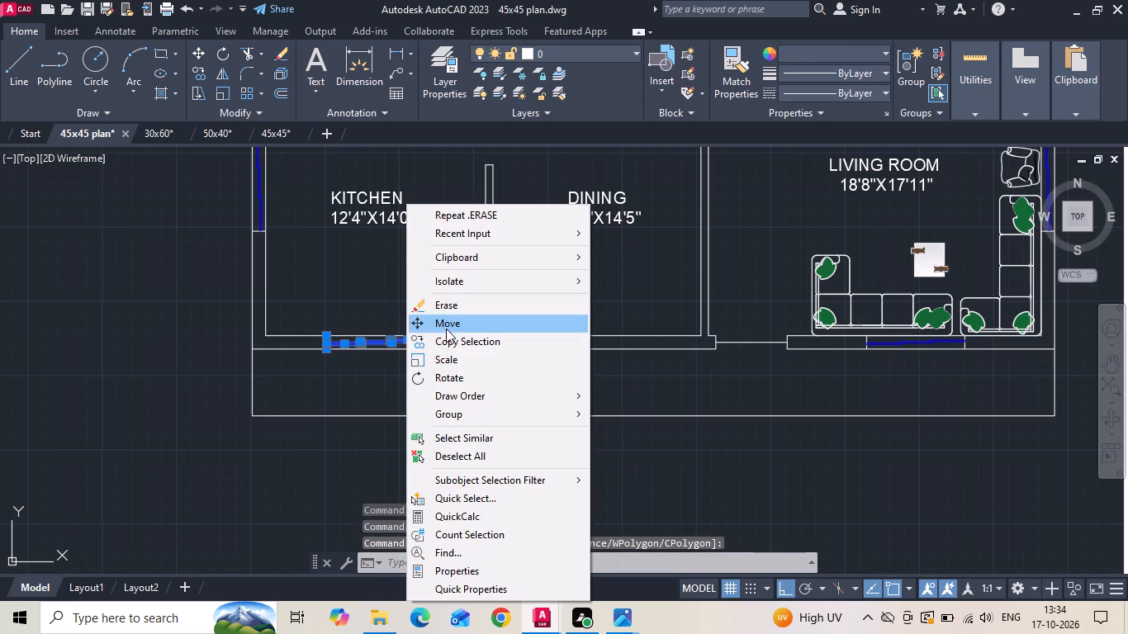
pyautogui.click(448, 341)
pyautogui.scroll(2, 388, 337)
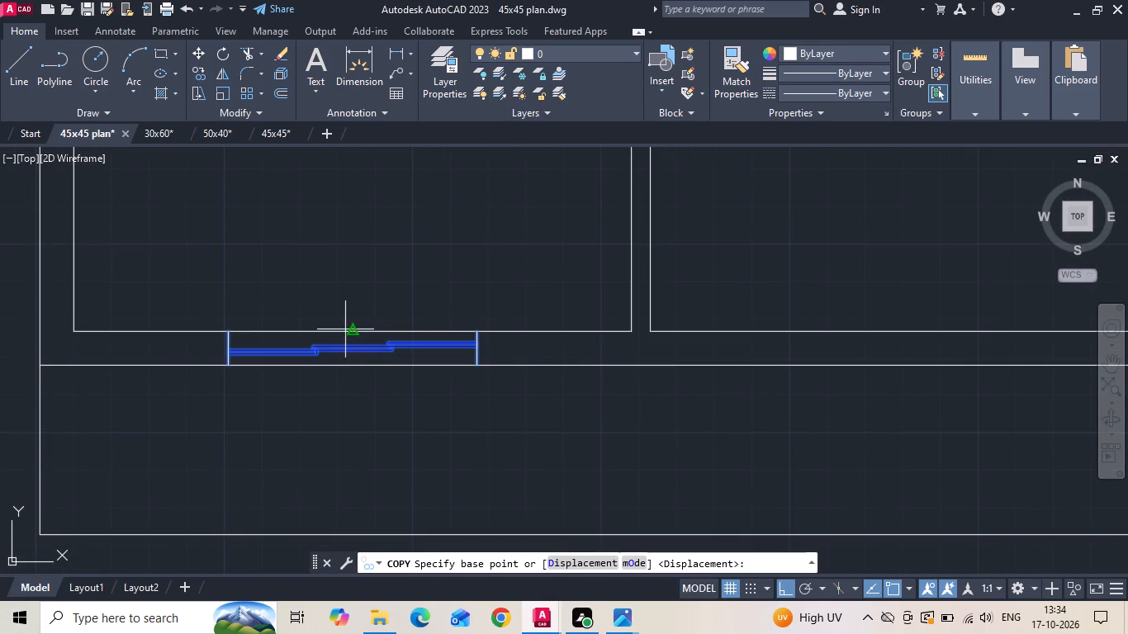
pyautogui.click(352, 334)
pyautogui.scroll(-1, 353, 334)
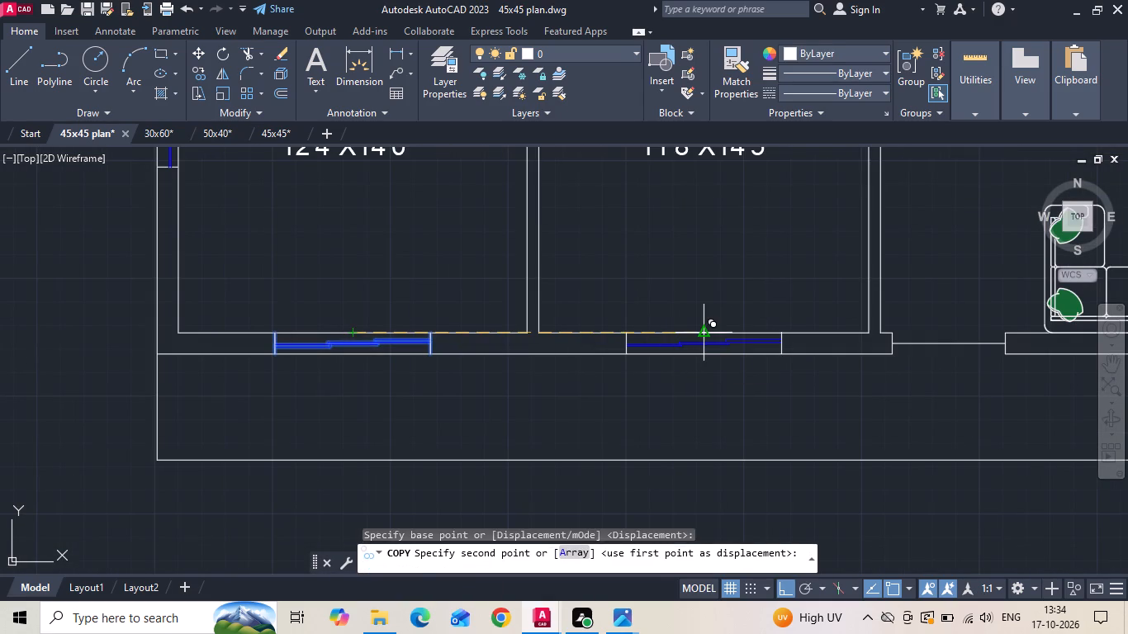
pyautogui.click(705, 334)
pyautogui.scroll(-4, 384, 399)
pyautogui.press('Escape')
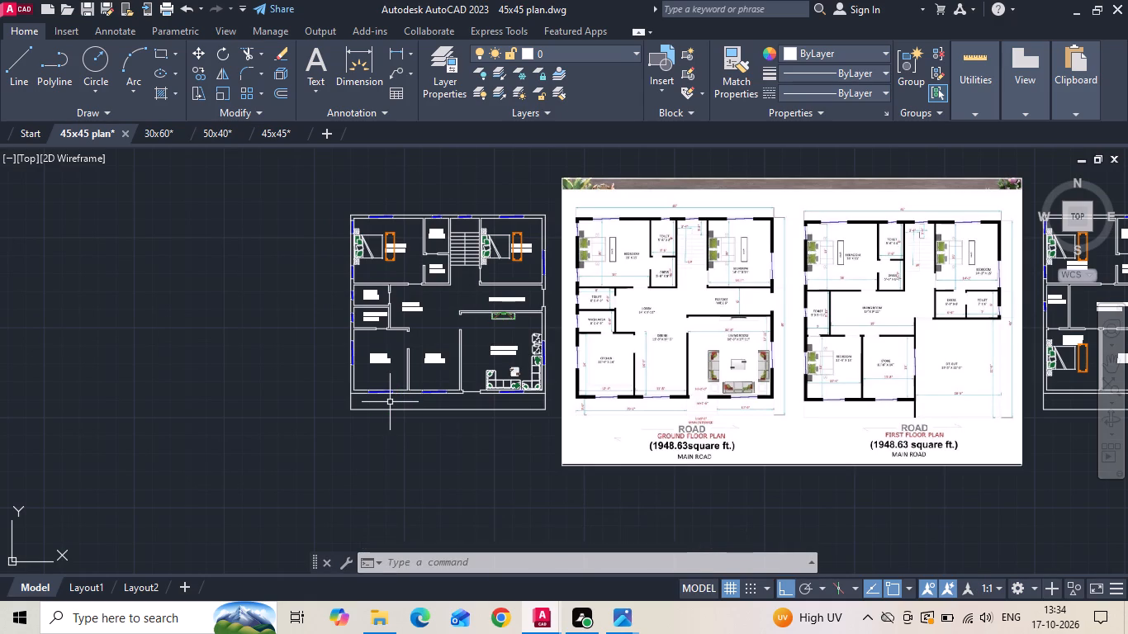
pyautogui.press('Escape')
# Copy the kitchen's two windows and the dining room's window from the kitchen's outer front corner to the first-floor 12'4"X14'0" bedroom's matching corner.
pyautogui.scroll(3, 390, 402)
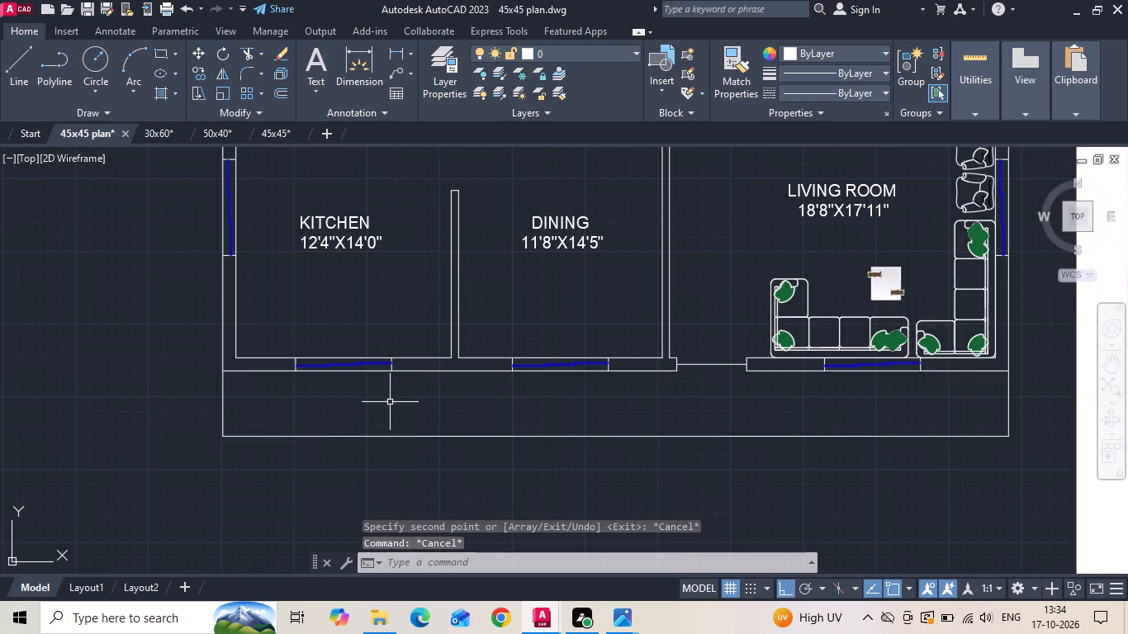
pyautogui.click(282, 343)
pyautogui.click(424, 404)
pyautogui.scroll(-2, 333, 385)
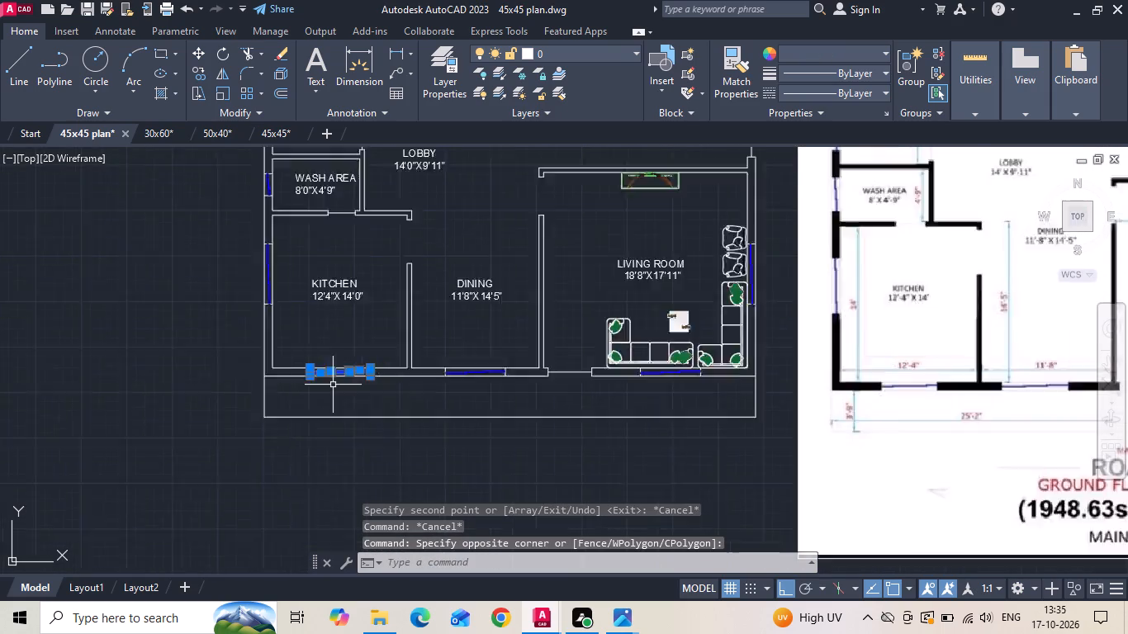
pyautogui.scroll(1, 247, 356)
pyautogui.moveTo(244, 353); pyautogui.dragTo(252, 345)
pyautogui.click(341, 254)
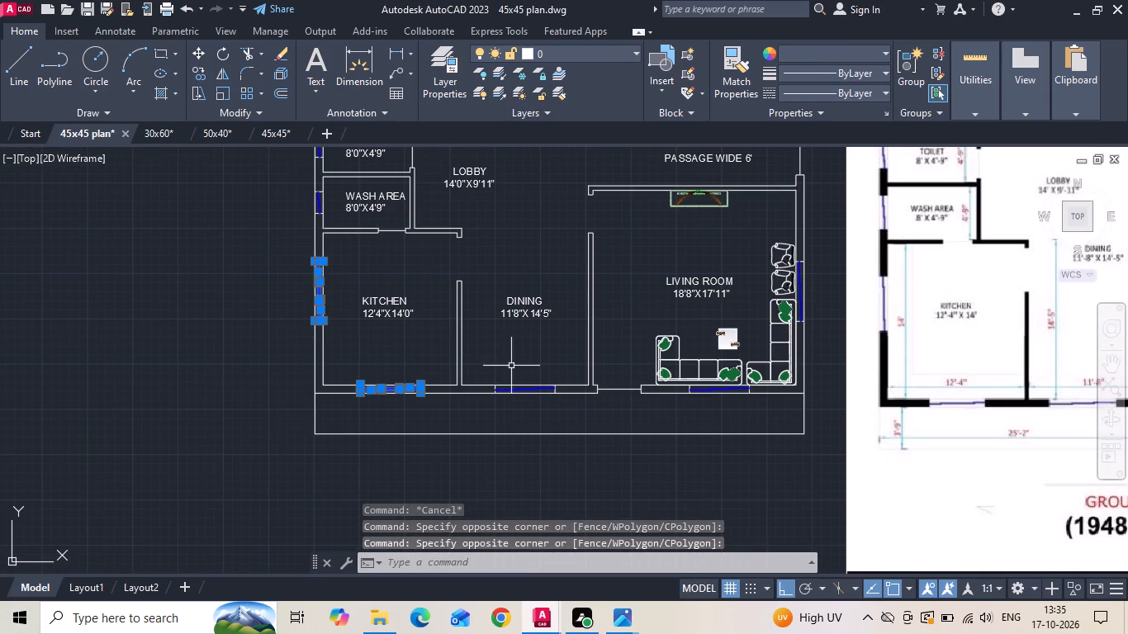
pyautogui.click(490, 370)
pyautogui.click(561, 416)
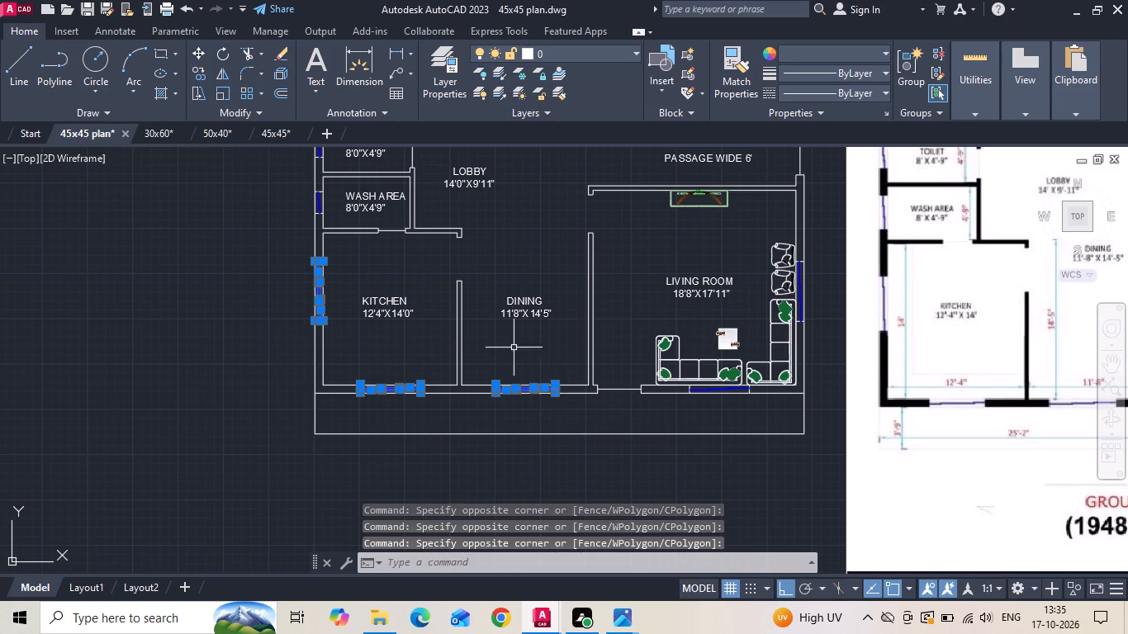
pyautogui.rightClick(512, 345)
pyautogui.click(536, 346)
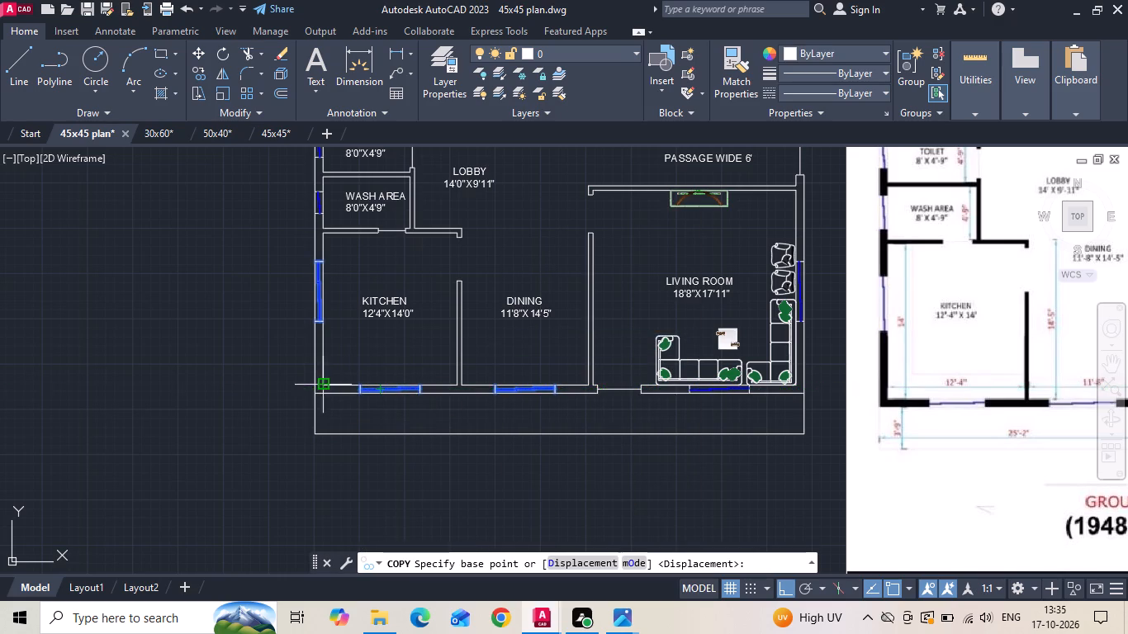
pyautogui.click(325, 386)
pyautogui.scroll(-3, 319, 382)
pyautogui.scroll(5, 714, 382)
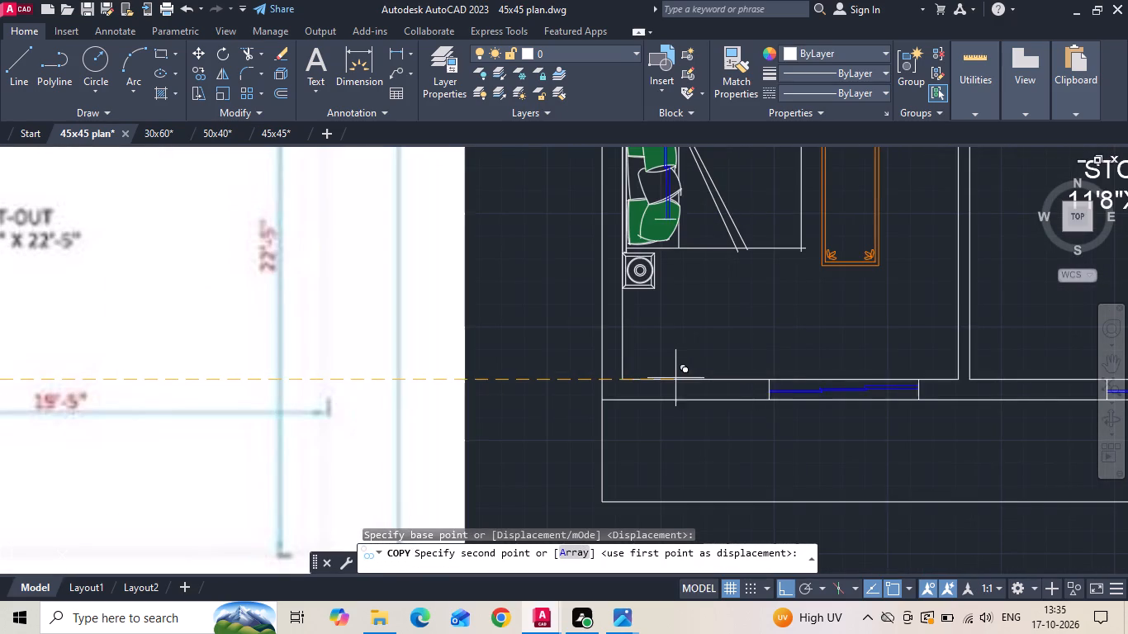
pyautogui.click(626, 381)
pyautogui.scroll(-2, 625, 381)
pyautogui.press('Escape')
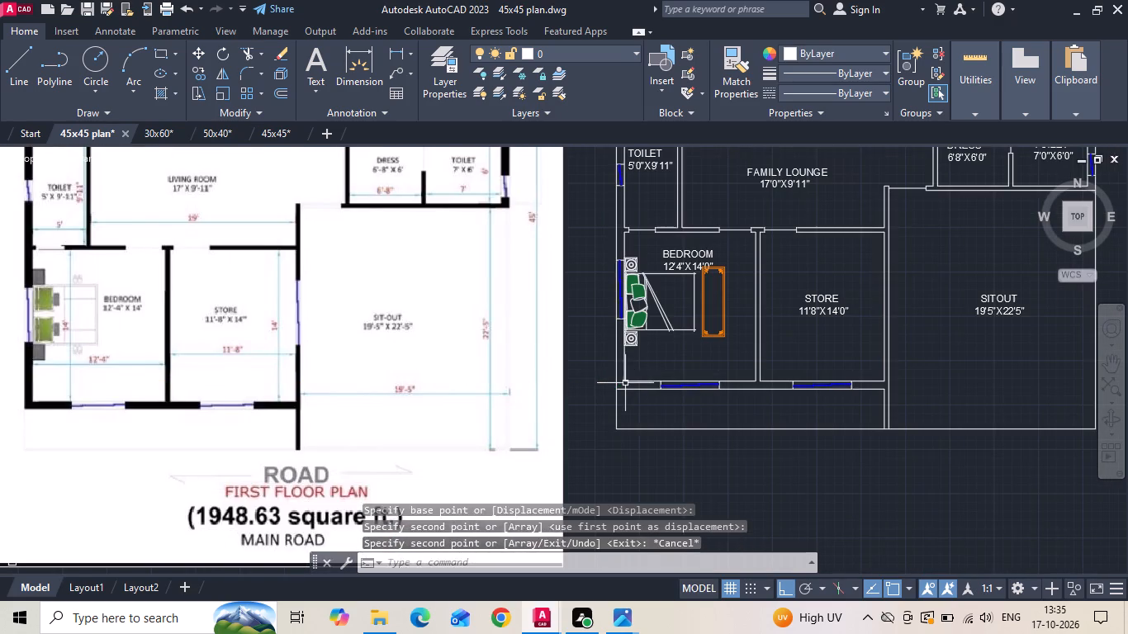
pyautogui.scroll(-1, 629, 386)
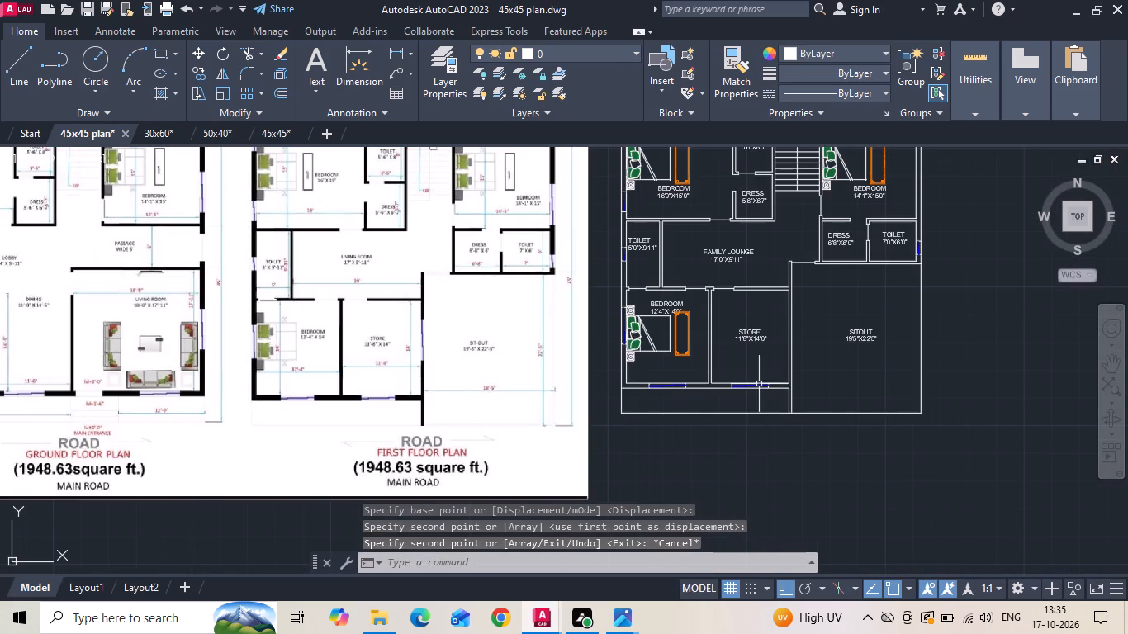
# Copy the ground-floor 14'1"X15'0" bedroom's side window to the first-floor 14'1"X15'0" bedroom, matching the inner corner beside the passage.
pyautogui.scroll(-1, 765, 384)
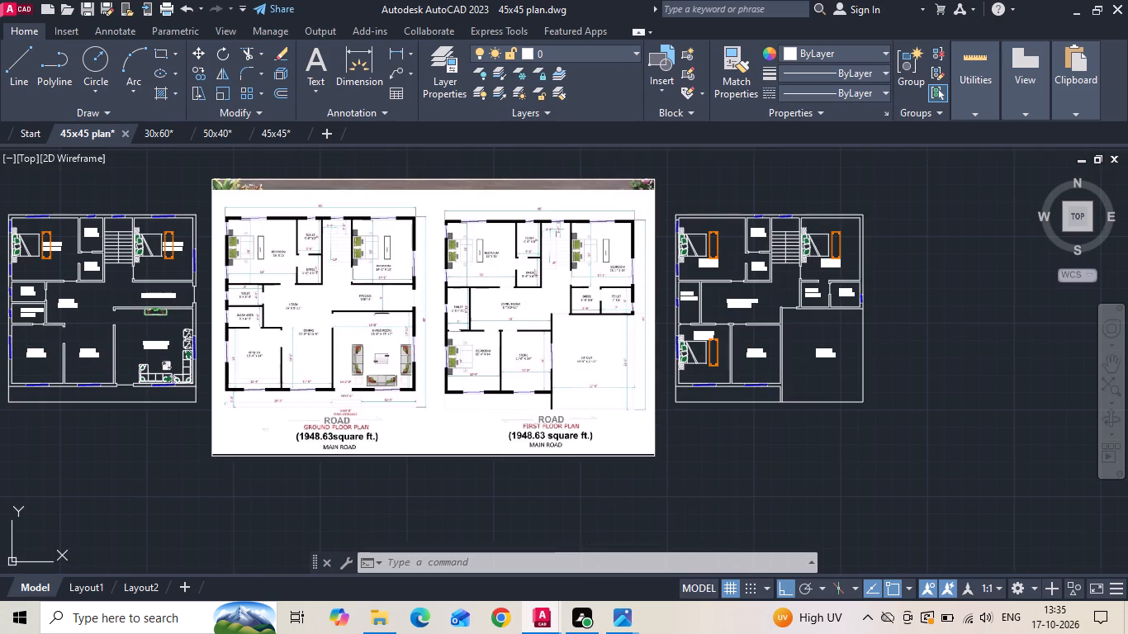
pyautogui.scroll(3, 187, 282)
pyautogui.moveTo(184, 182); pyautogui.dragTo(193, 185)
pyautogui.click(233, 303)
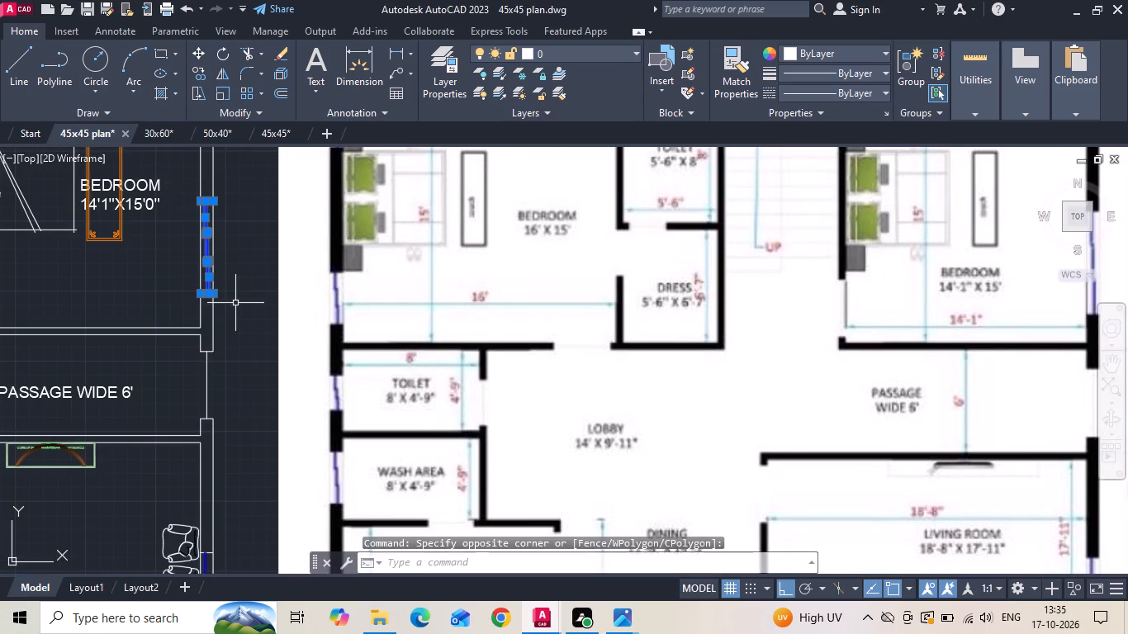
pyautogui.rightClick(235, 303)
pyautogui.click(268, 335)
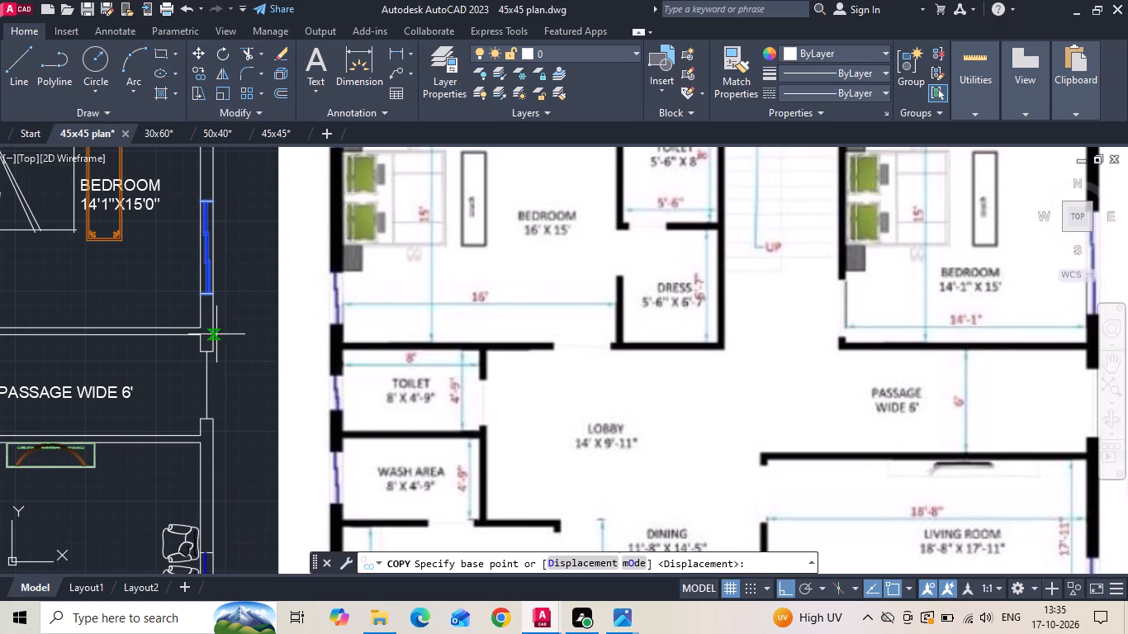
pyautogui.click(200, 328)
pyautogui.scroll(-3, 201, 328)
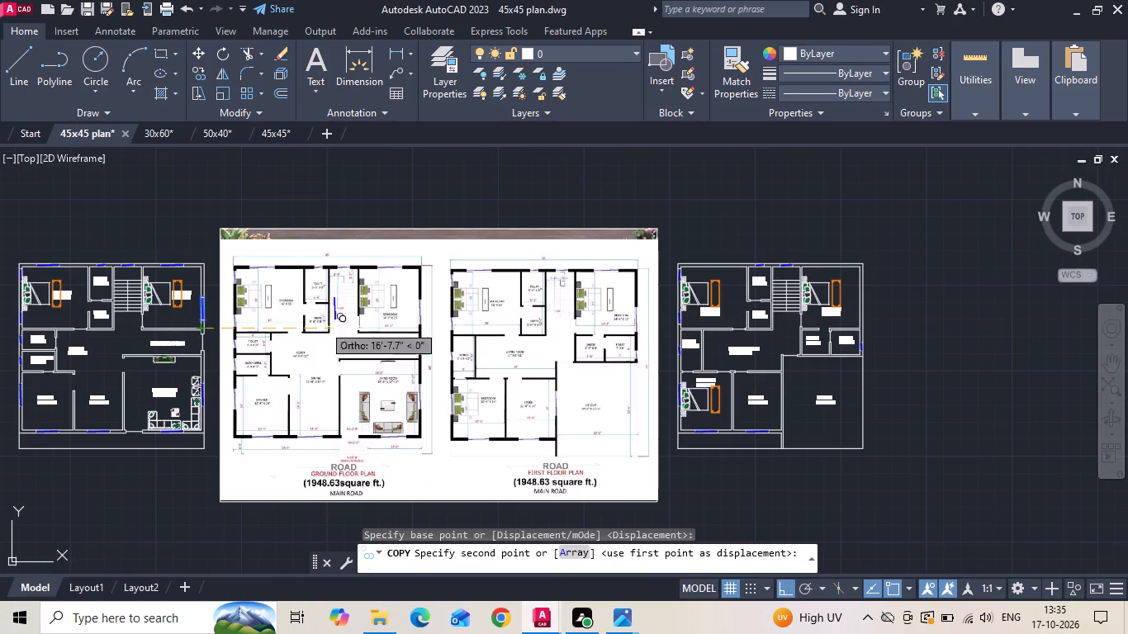
pyautogui.scroll(4, 873, 314)
pyautogui.click(735, 415)
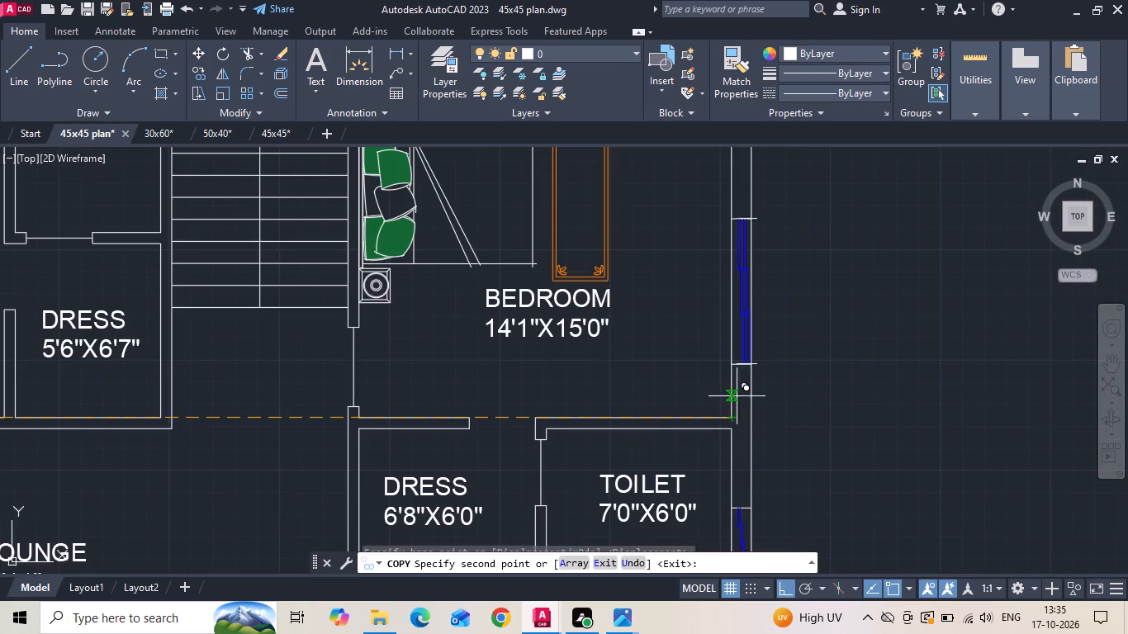
pyautogui.scroll(-3, 770, 351)
pyautogui.press('Escape')
# Copy the ground-floor living room's side window horizontally into the first-floor wall between the store and the sitout.
pyautogui.scroll(-2, 778, 339)
pyautogui.scroll(2, 426, 378)
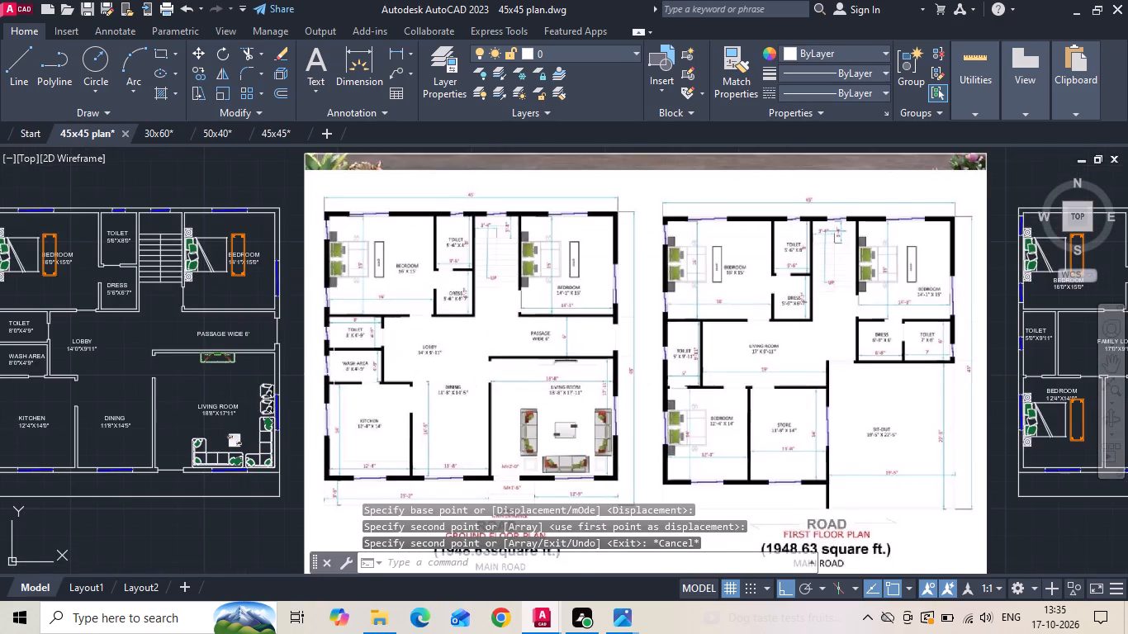
pyautogui.scroll(2, 330, 374)
pyautogui.moveTo(219, 393); pyautogui.dragTo(279, 258, button='middle')
pyautogui.scroll(1, 284, 284)
pyautogui.scroll(1, 328, 460)
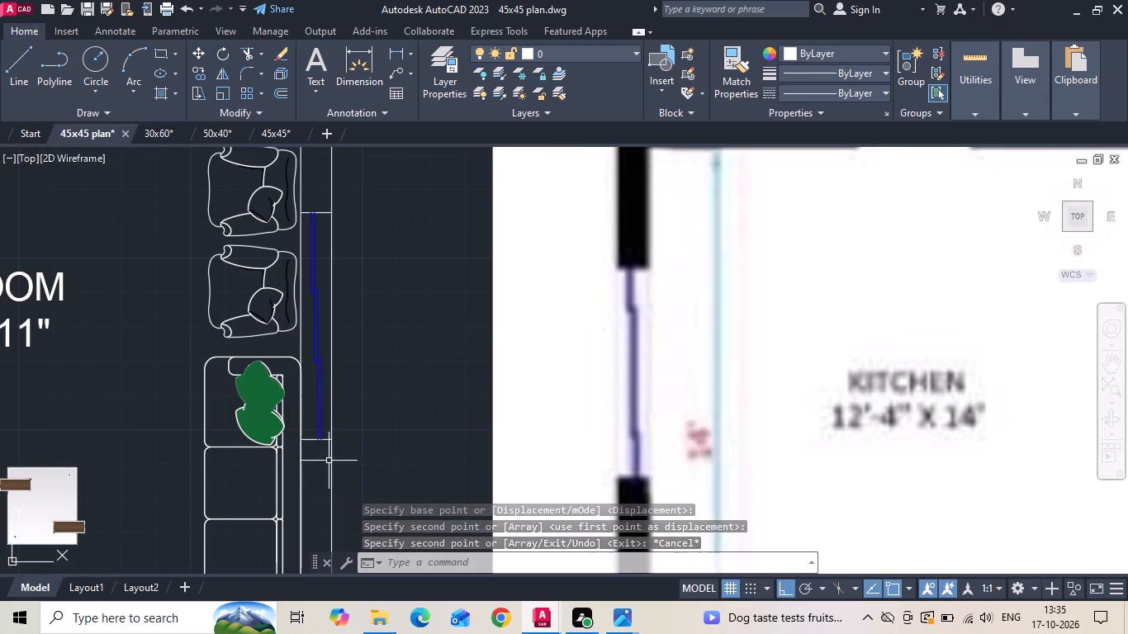
pyautogui.scroll(1, 302, 225)
pyautogui.click(331, 193)
pyautogui.scroll(-1, 334, 193)
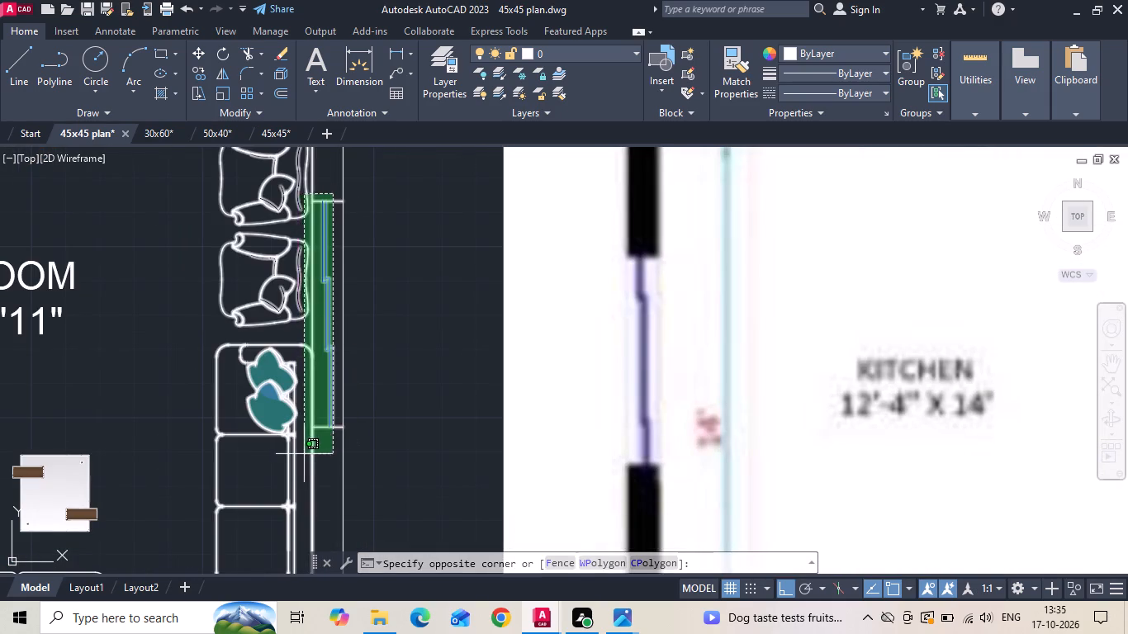
pyautogui.scroll(1, 306, 454)
pyautogui.click(323, 443)
pyautogui.rightClick(481, 298)
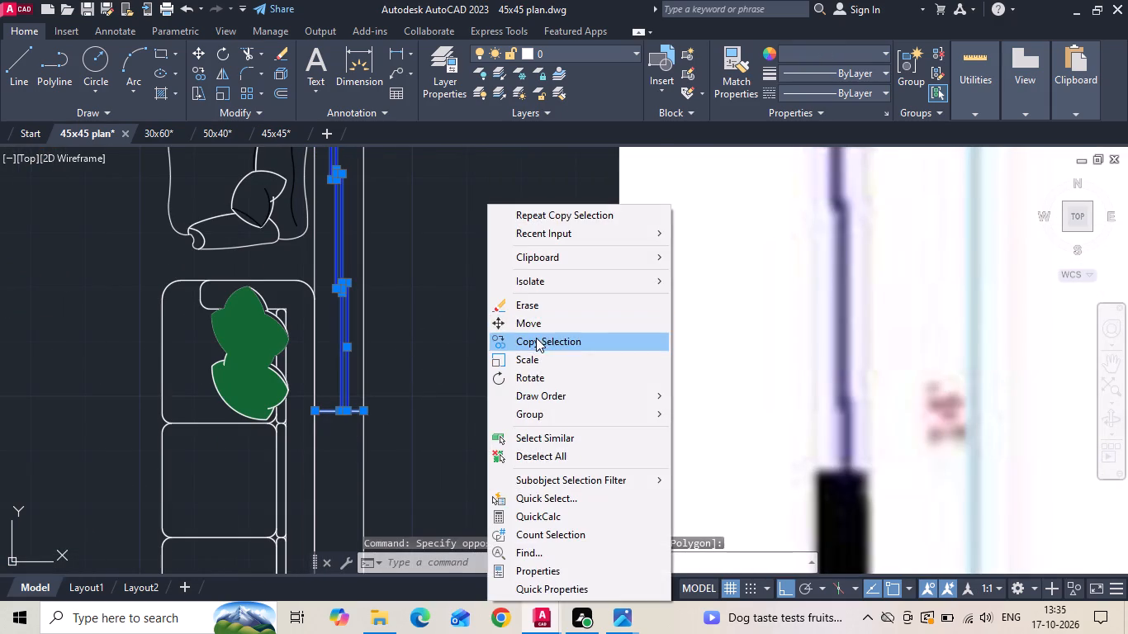
pyautogui.click(536, 338)
pyautogui.scroll(-2, 403, 334)
pyautogui.moveTo(417, 327); pyautogui.dragTo(441, 331)
pyautogui.scroll(-4, 225, 329)
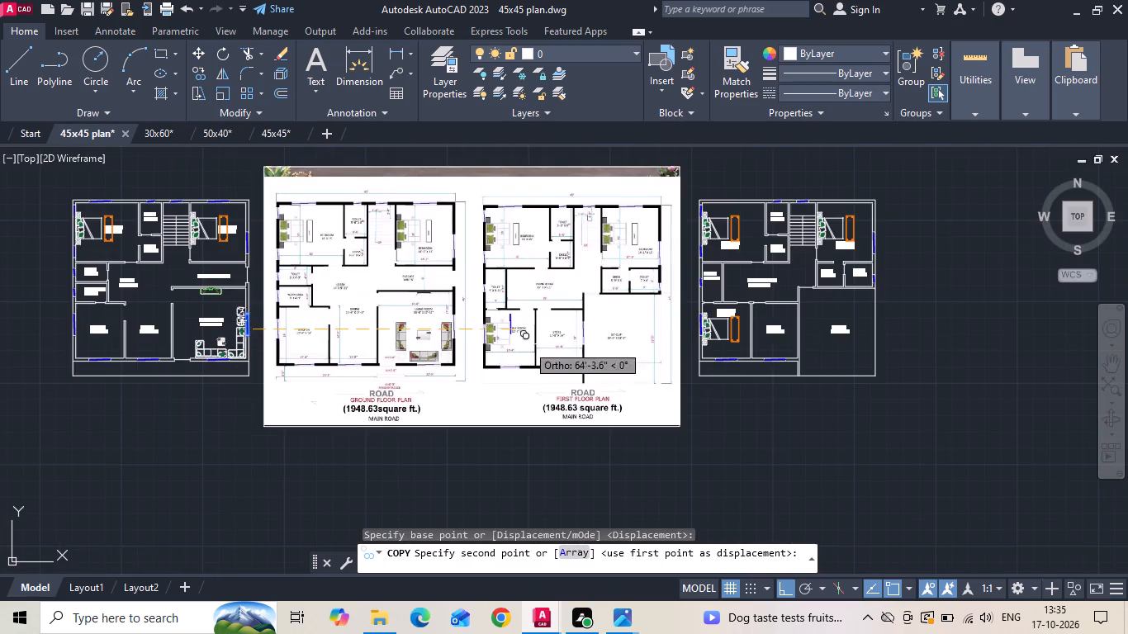
pyautogui.scroll(4, 815, 315)
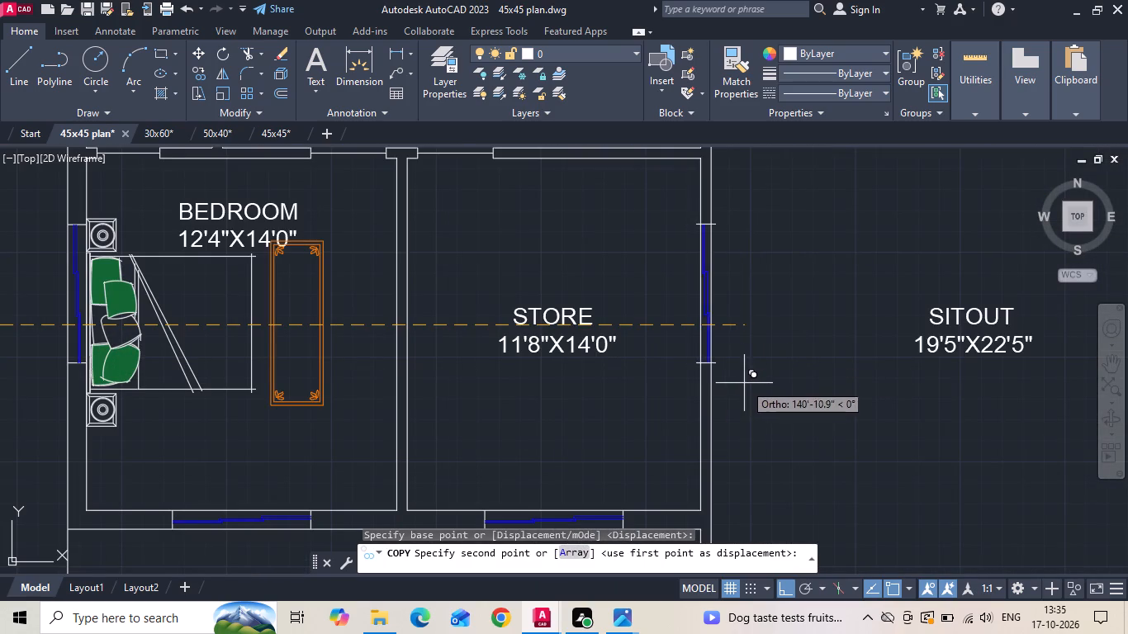
pyautogui.click(746, 381)
pyautogui.press('Escape')
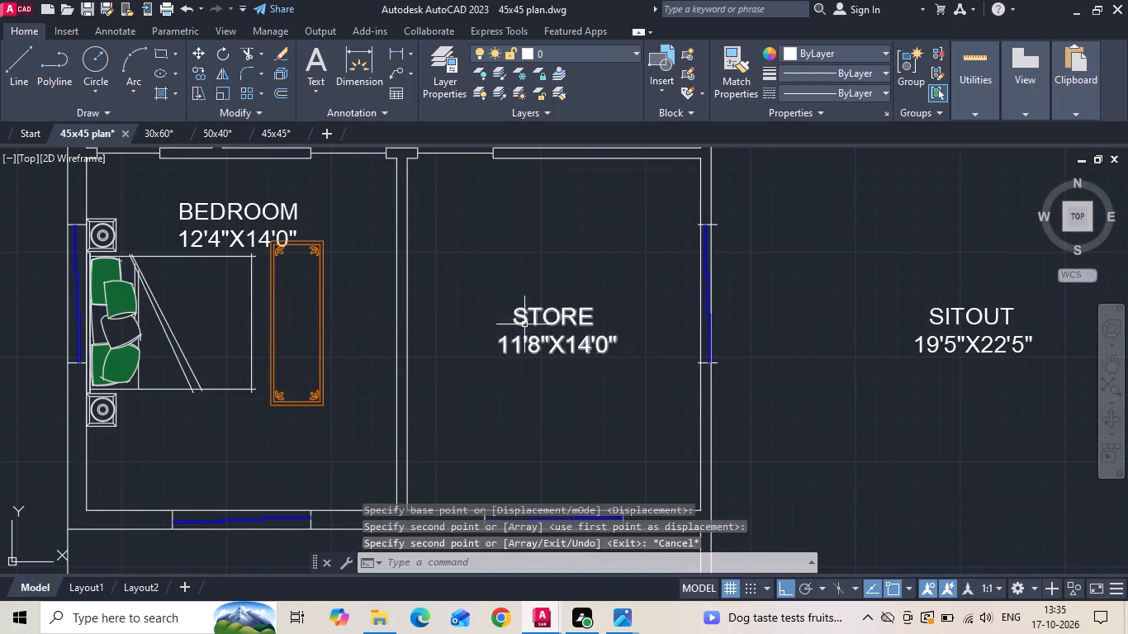
# Draw a short horizontal guide line across the store–sitout wall, just above the copied window.
pyautogui.scroll(-1, 524, 324)
pyautogui.scroll(-2, 625, 334)
pyautogui.scroll(5, 632, 328)
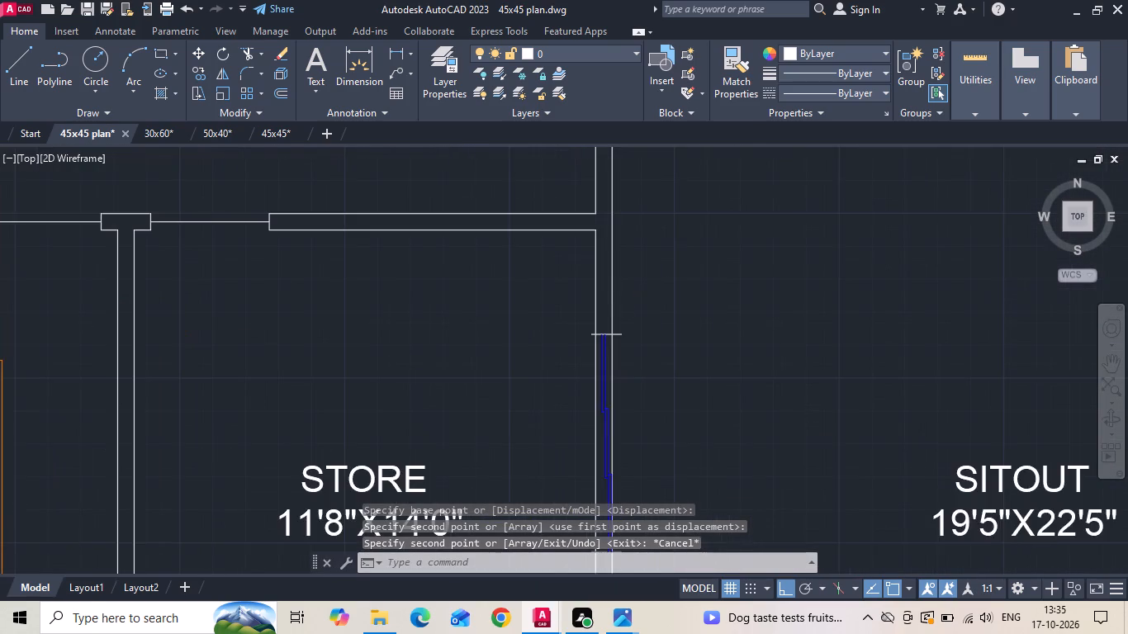
pyautogui.press('l')
pyautogui.press('space')
pyautogui.scroll(1, 601, 302)
pyautogui.click(599, 336)
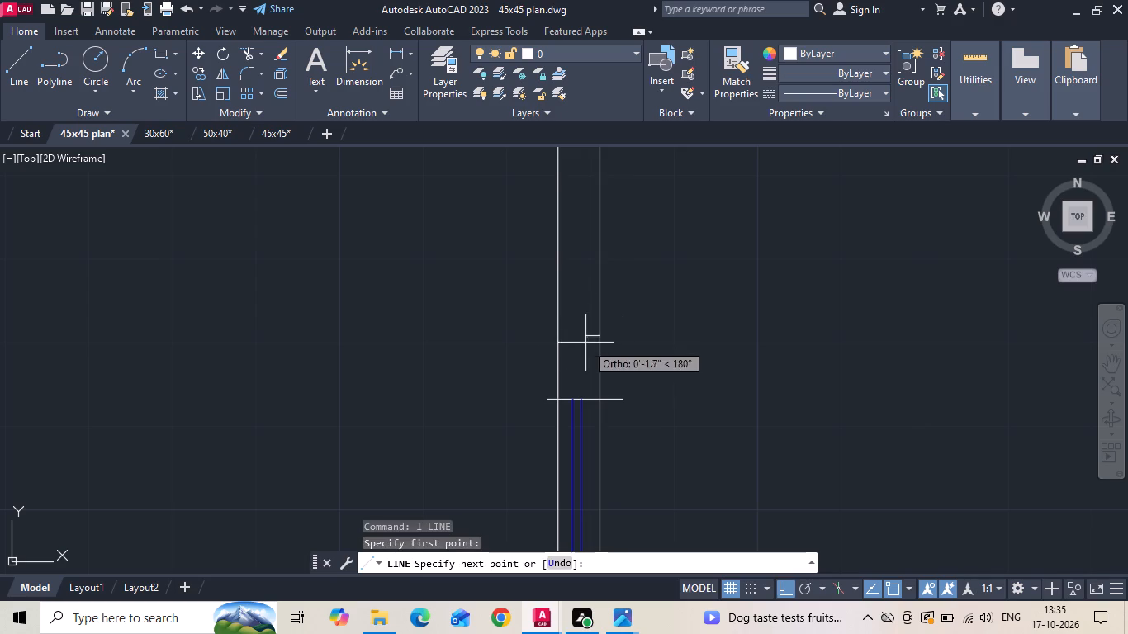
pyautogui.click(555, 338)
pyautogui.press('Escape')
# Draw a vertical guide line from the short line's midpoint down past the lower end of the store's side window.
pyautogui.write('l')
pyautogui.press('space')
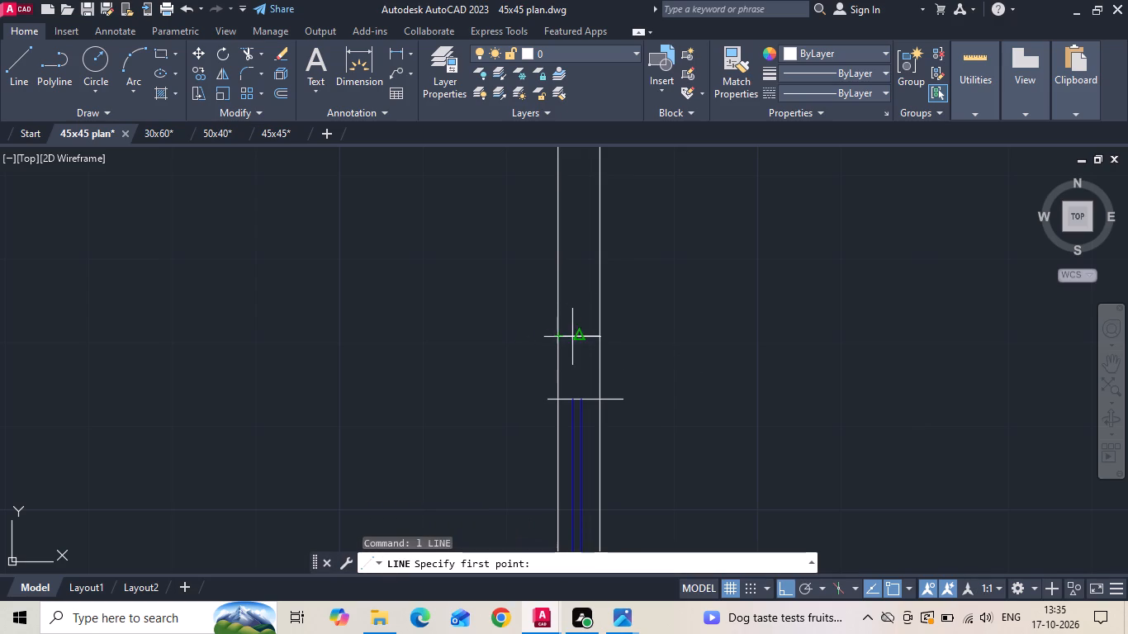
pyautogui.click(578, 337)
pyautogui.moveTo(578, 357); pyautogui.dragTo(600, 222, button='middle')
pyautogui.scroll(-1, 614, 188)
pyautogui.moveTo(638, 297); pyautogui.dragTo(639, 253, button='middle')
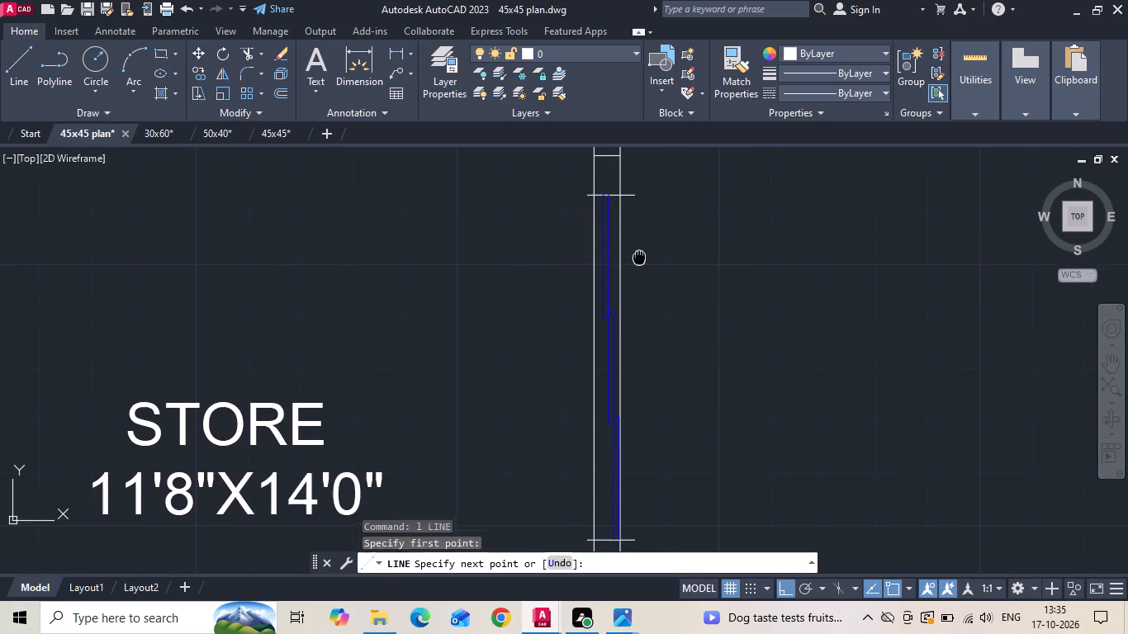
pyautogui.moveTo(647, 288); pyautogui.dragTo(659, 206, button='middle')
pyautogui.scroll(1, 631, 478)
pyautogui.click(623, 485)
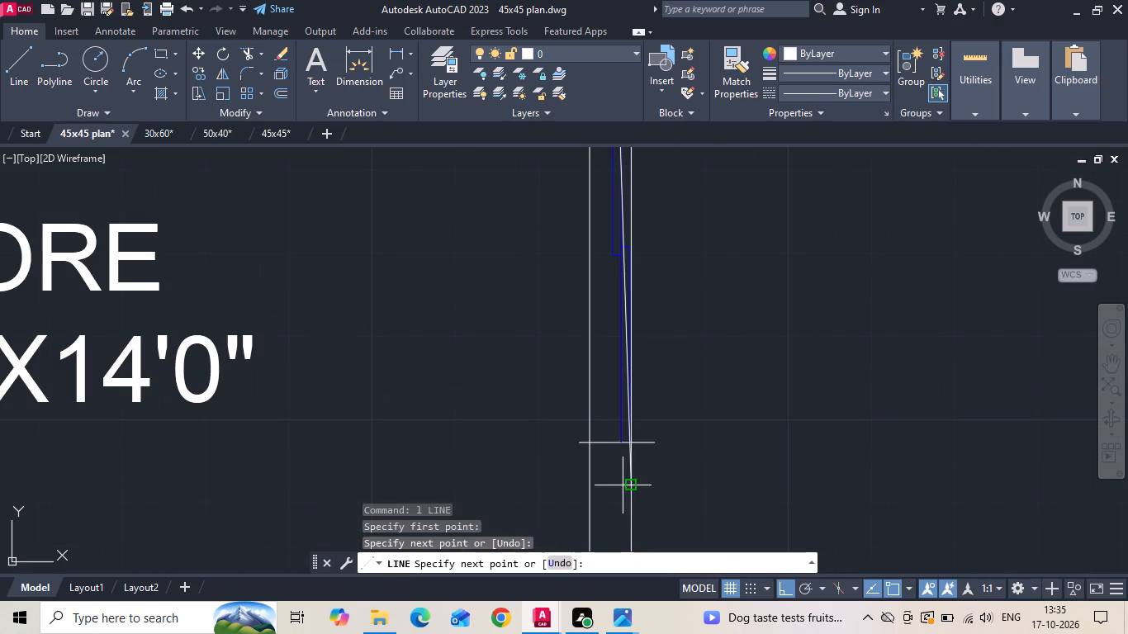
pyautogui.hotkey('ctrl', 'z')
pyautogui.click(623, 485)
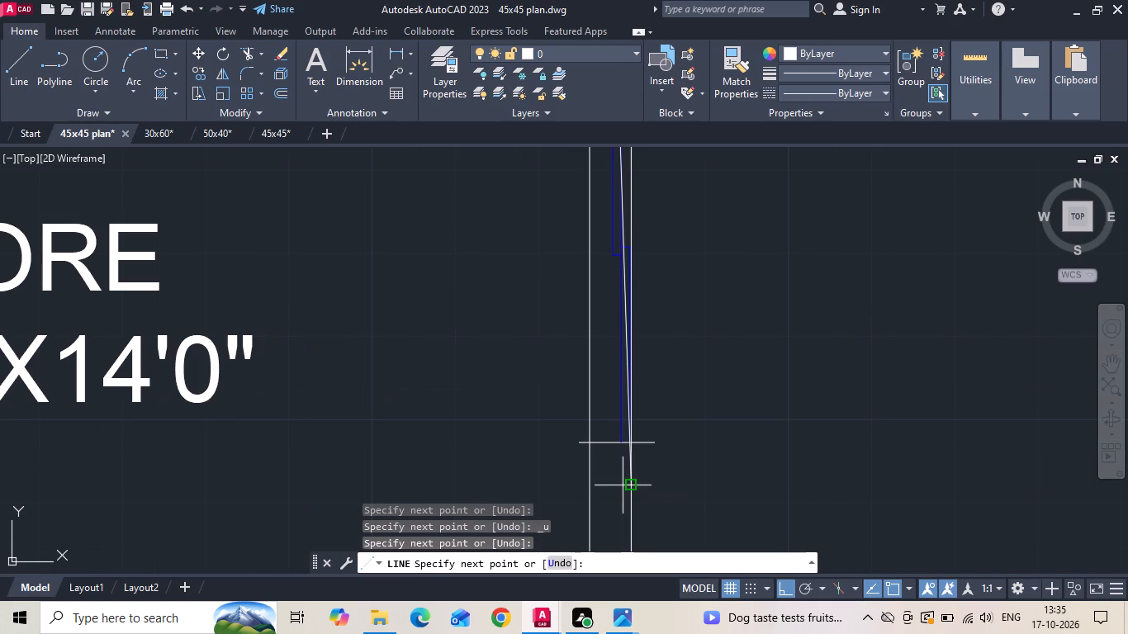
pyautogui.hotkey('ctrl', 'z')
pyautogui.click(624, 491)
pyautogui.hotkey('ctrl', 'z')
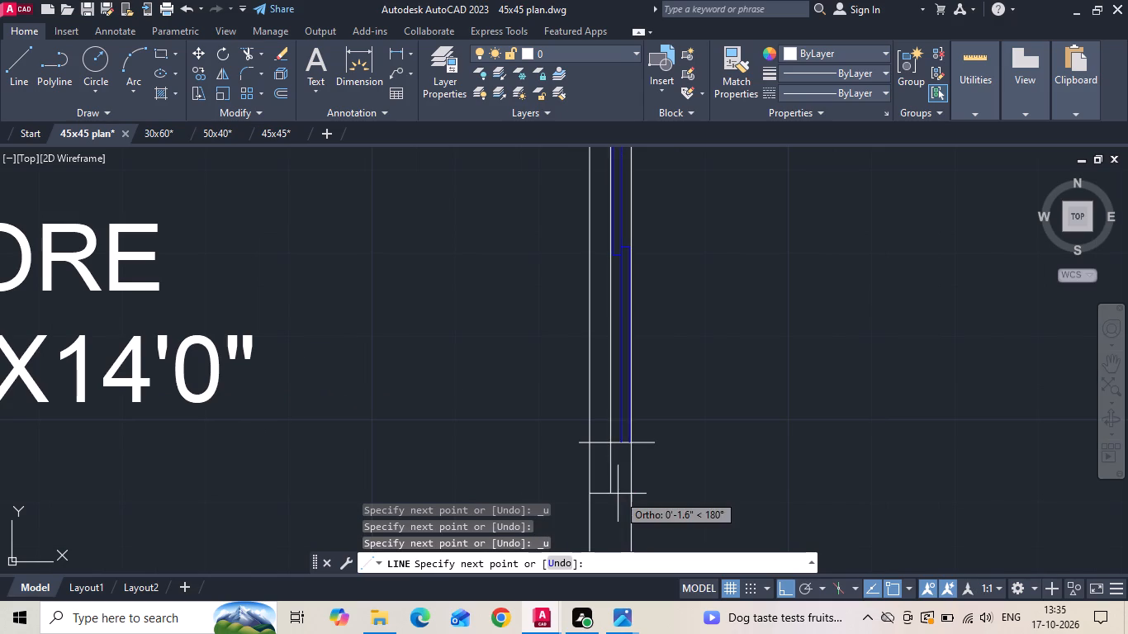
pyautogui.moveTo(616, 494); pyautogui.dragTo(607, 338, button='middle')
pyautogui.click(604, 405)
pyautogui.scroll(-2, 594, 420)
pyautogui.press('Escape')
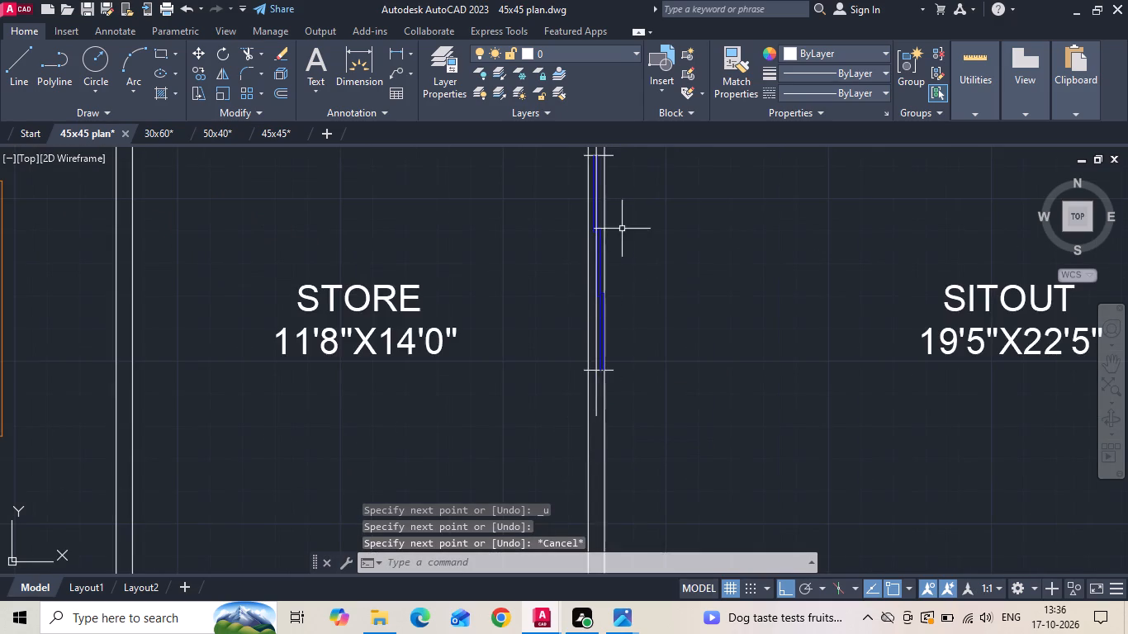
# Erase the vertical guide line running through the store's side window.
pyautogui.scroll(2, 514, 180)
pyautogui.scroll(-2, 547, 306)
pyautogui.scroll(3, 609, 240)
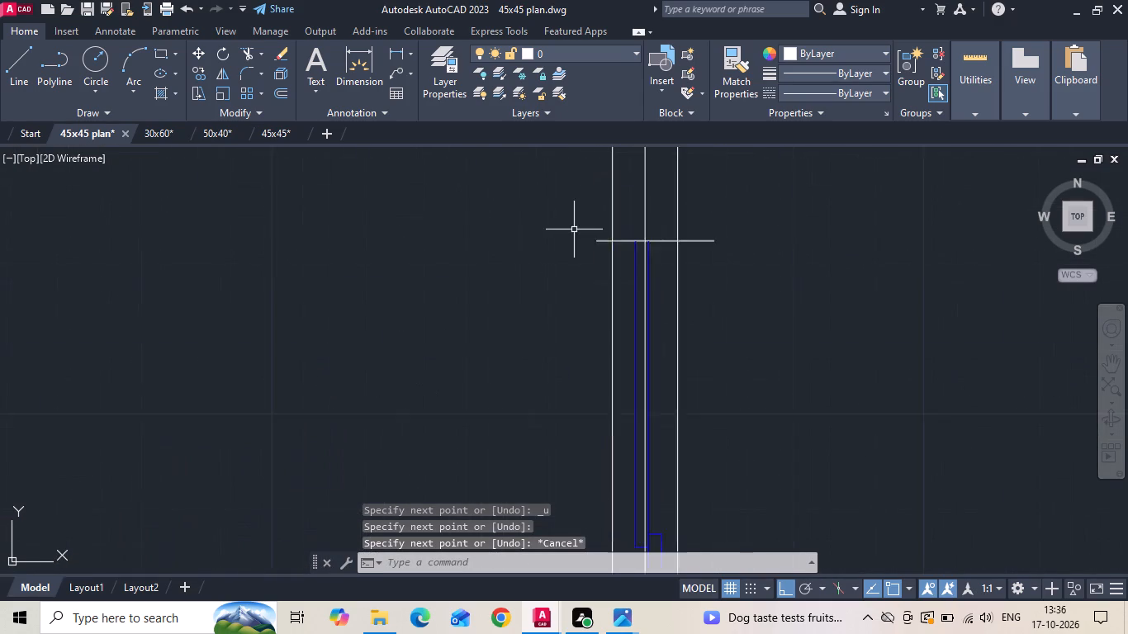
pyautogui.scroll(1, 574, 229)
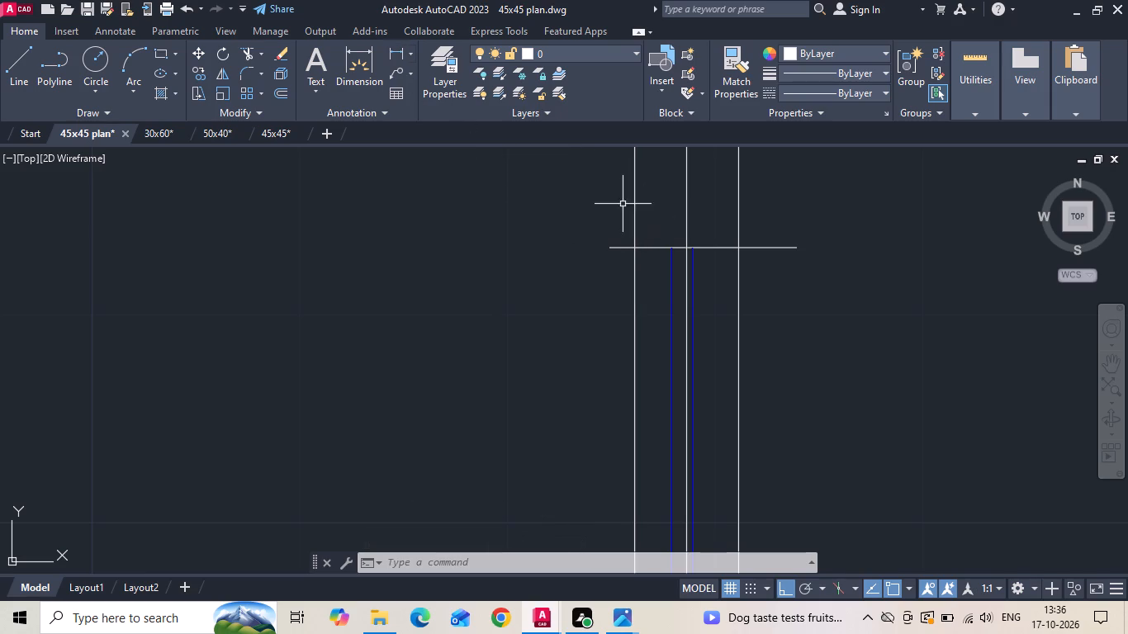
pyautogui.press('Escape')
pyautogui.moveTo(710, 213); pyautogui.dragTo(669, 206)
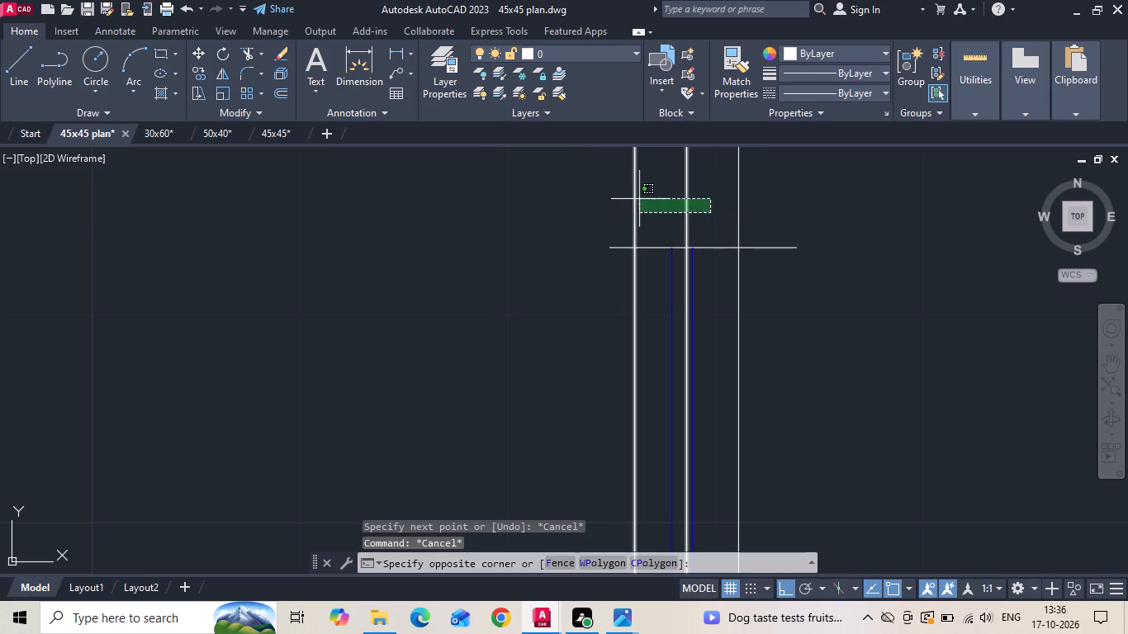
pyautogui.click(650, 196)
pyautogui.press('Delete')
# Move the copied window in the store–sitout wall so its end lines start on the wall's store-side face.
pyautogui.click(714, 217)
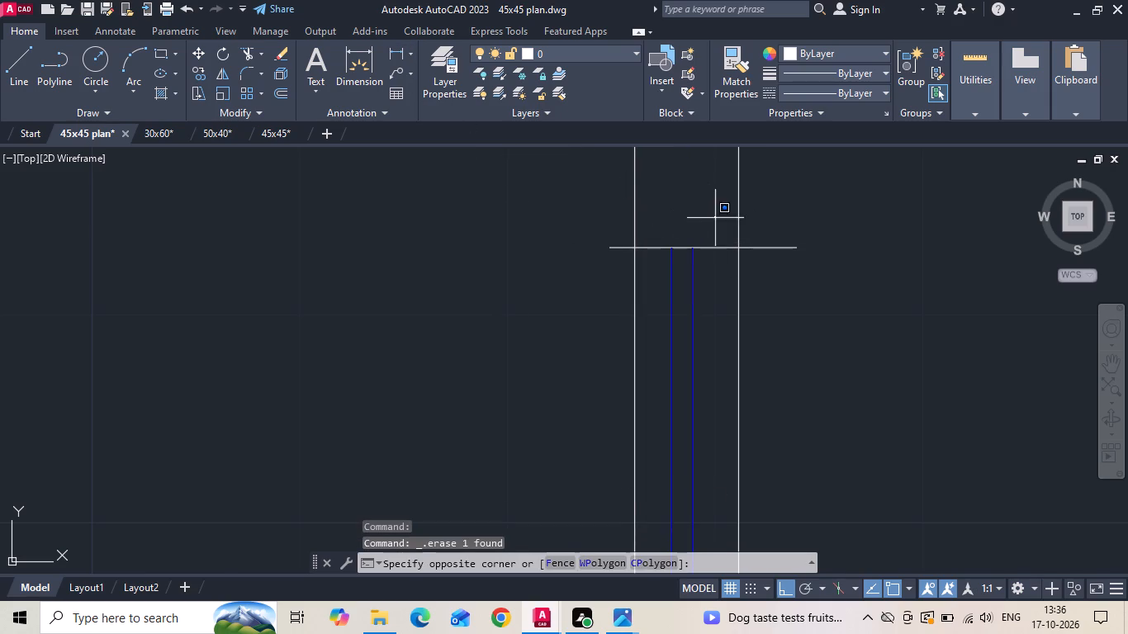
pyautogui.scroll(-2, 715, 218)
pyautogui.moveTo(710, 333); pyautogui.dragTo(706, 212, button='middle')
pyautogui.scroll(-1, 703, 273)
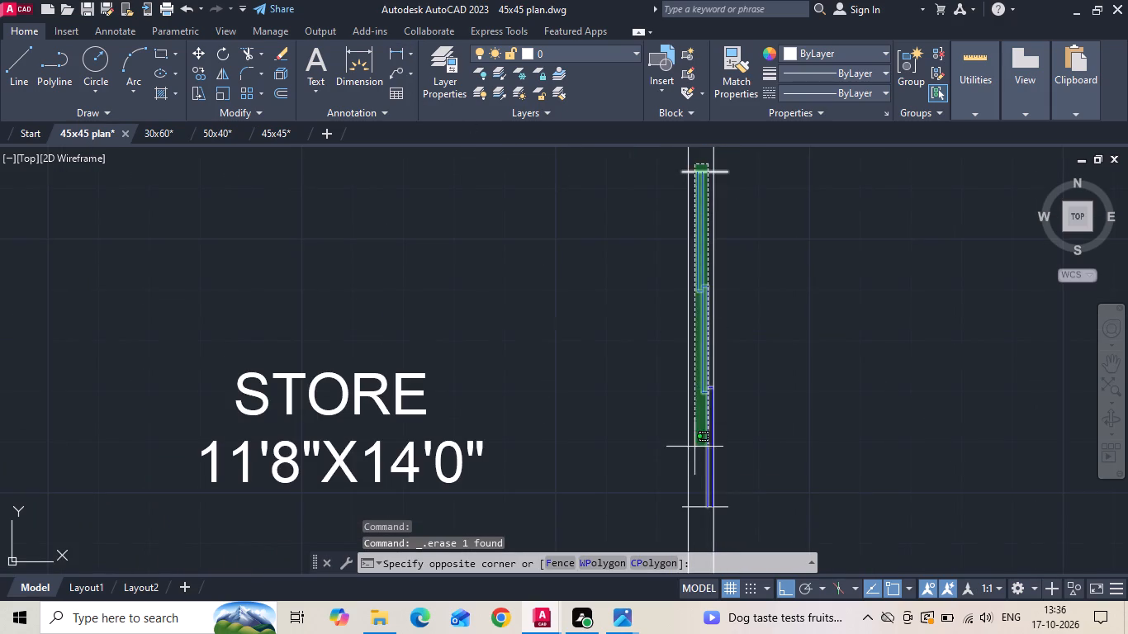
pyautogui.scroll(3, 700, 513)
pyautogui.click(680, 502)
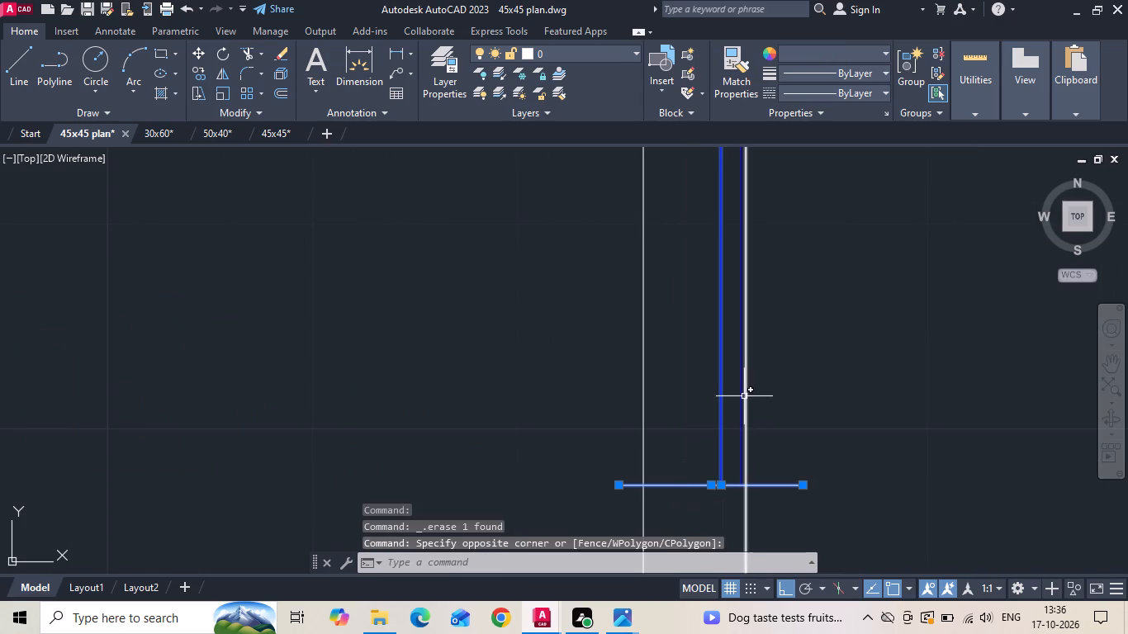
pyautogui.click(742, 398)
pyautogui.scroll(-2, 711, 435)
pyautogui.scroll(1, 711, 434)
pyautogui.scroll(1, 751, 305)
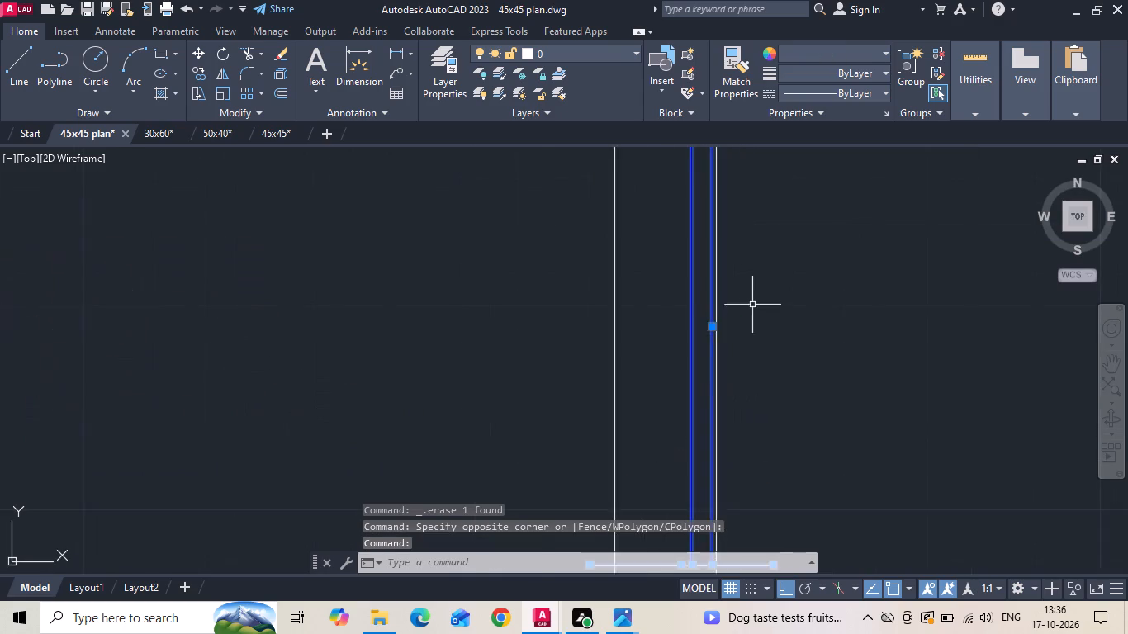
pyautogui.scroll(1, 751, 304)
pyautogui.scroll(-2, 639, 345)
pyautogui.scroll(3, 665, 233)
pyautogui.scroll(-3, 625, 181)
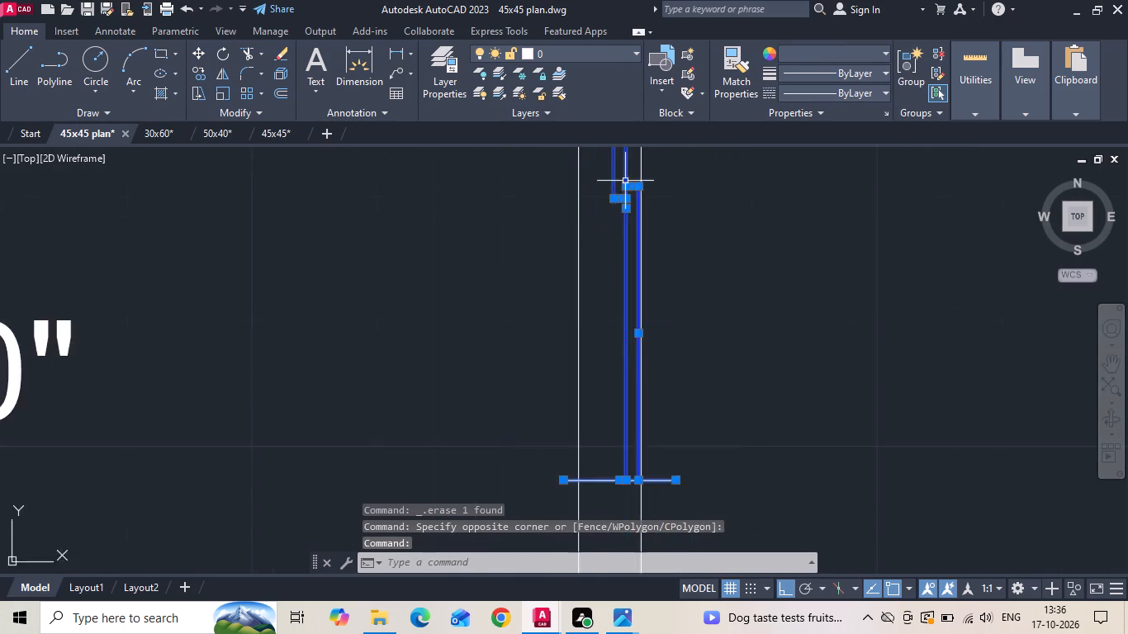
pyautogui.scroll(-1, 623, 187)
pyautogui.rightClick(662, 265)
pyautogui.click(693, 327)
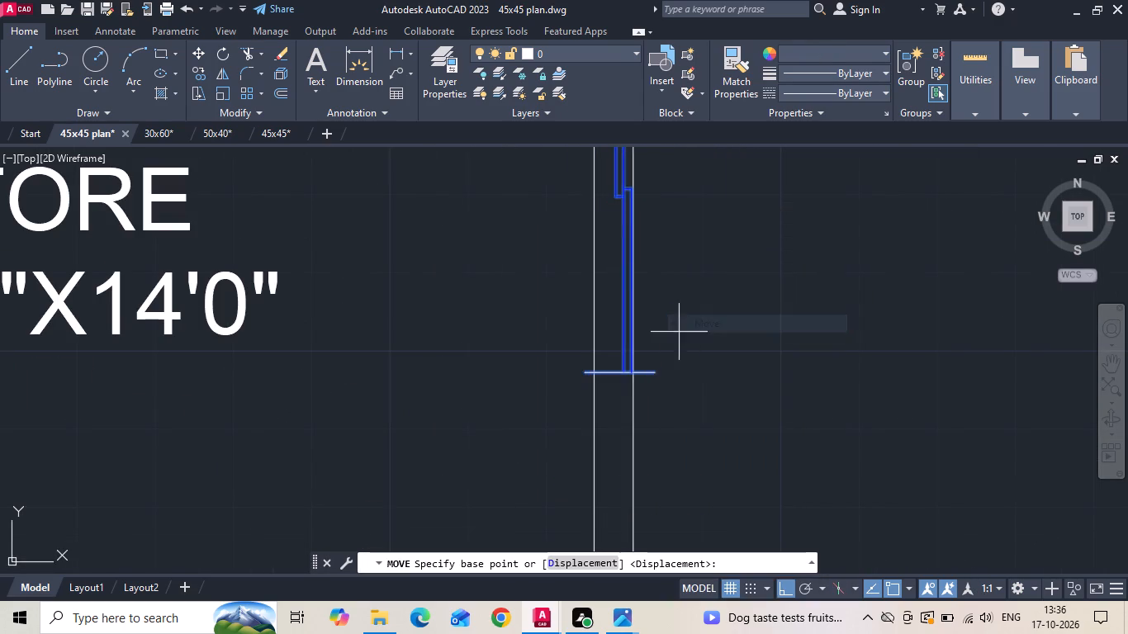
pyautogui.scroll(1, 633, 369)
pyautogui.click(557, 379)
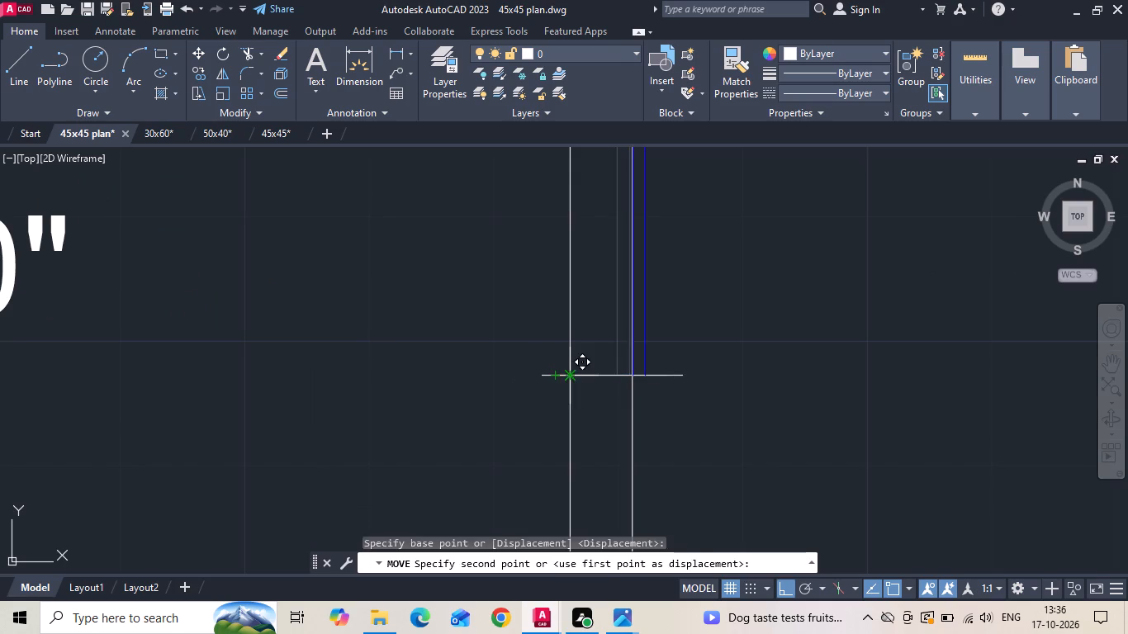
pyautogui.click(570, 376)
# Move the whole window, including both end lines, 2.5" horizontally toward the store.
pyautogui.scroll(-1, 532, 410)
pyautogui.click(520, 424)
pyautogui.scroll(-2, 529, 415)
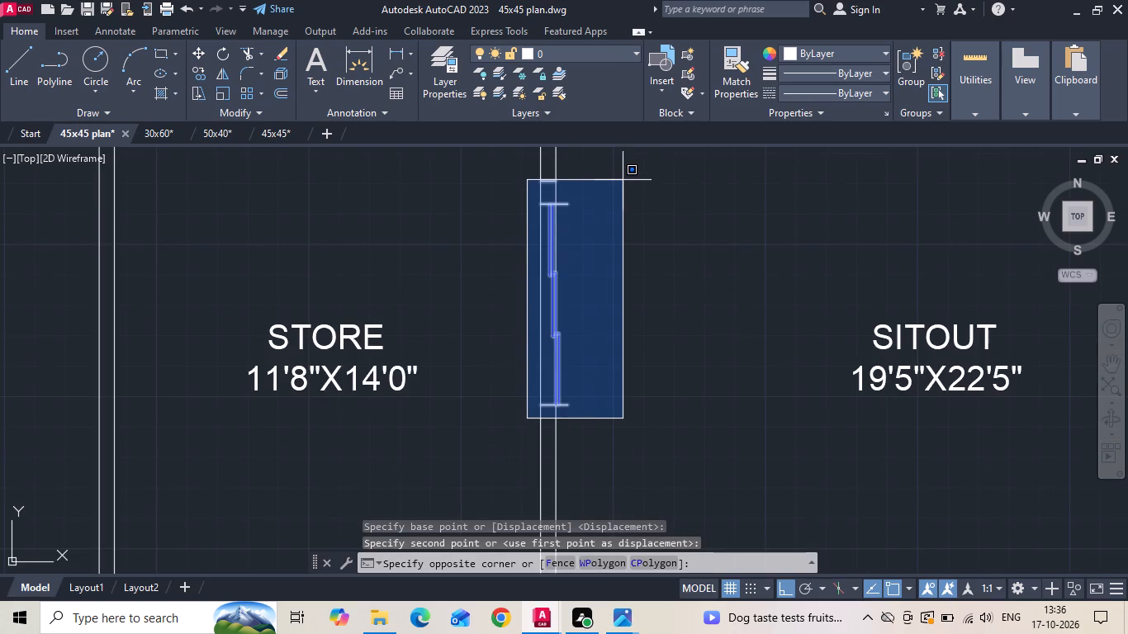
pyautogui.scroll(1, 622, 185)
pyautogui.click(615, 199)
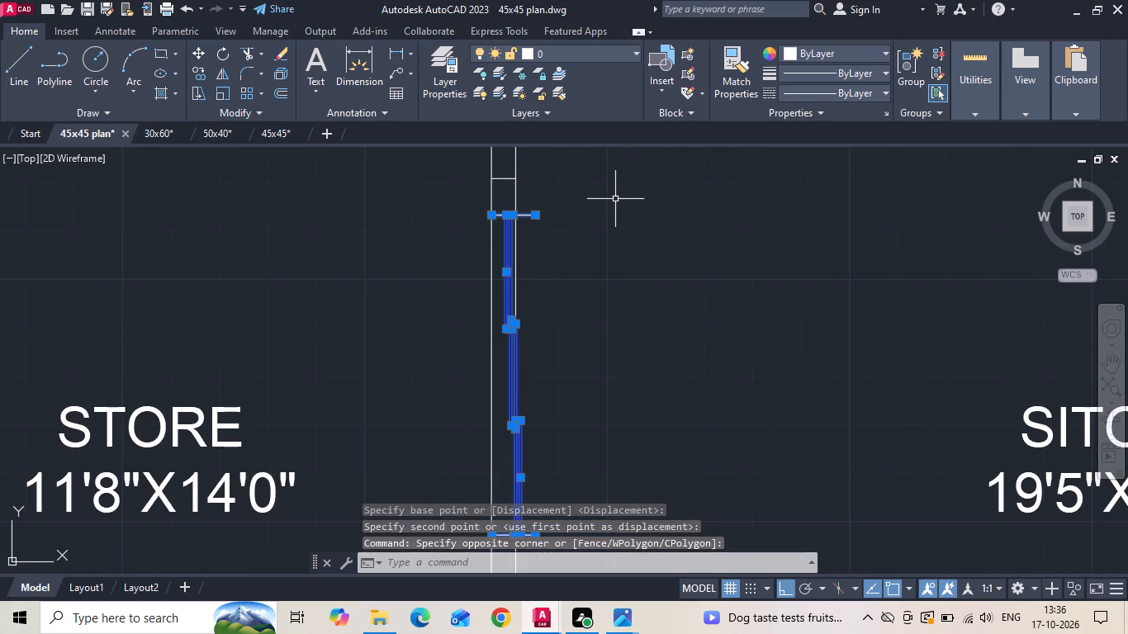
pyautogui.scroll(-1, 615, 199)
pyautogui.rightClick(614, 199)
pyautogui.click(655, 312)
pyautogui.moveTo(707, 322); pyautogui.dragTo(690, 328)
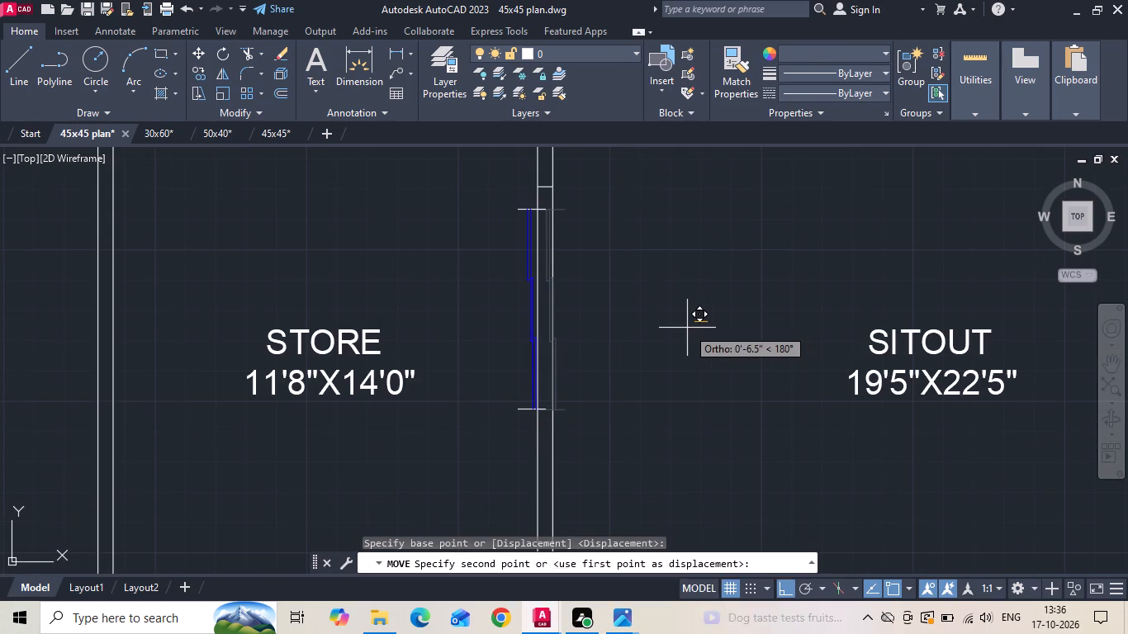
pyautogui.write('2.5')
pyautogui.press('Return')
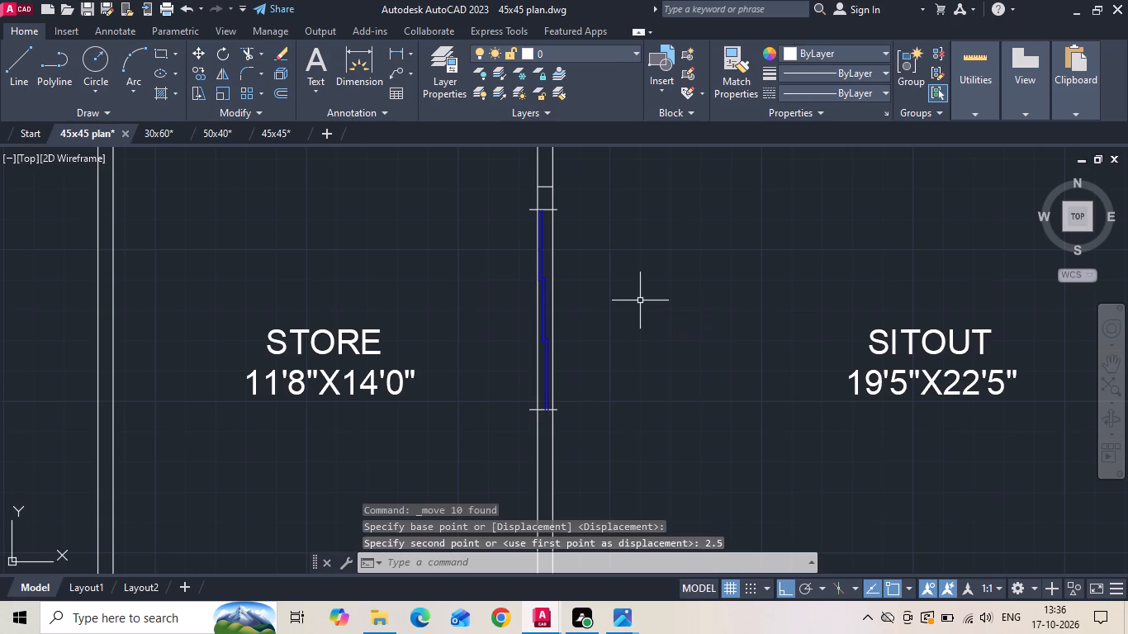
# Move the window's blue sashes and its lower end line 0.5" horizontally toward the sitout.
pyautogui.scroll(3, 552, 215)
pyautogui.scroll(-1, 491, 162)
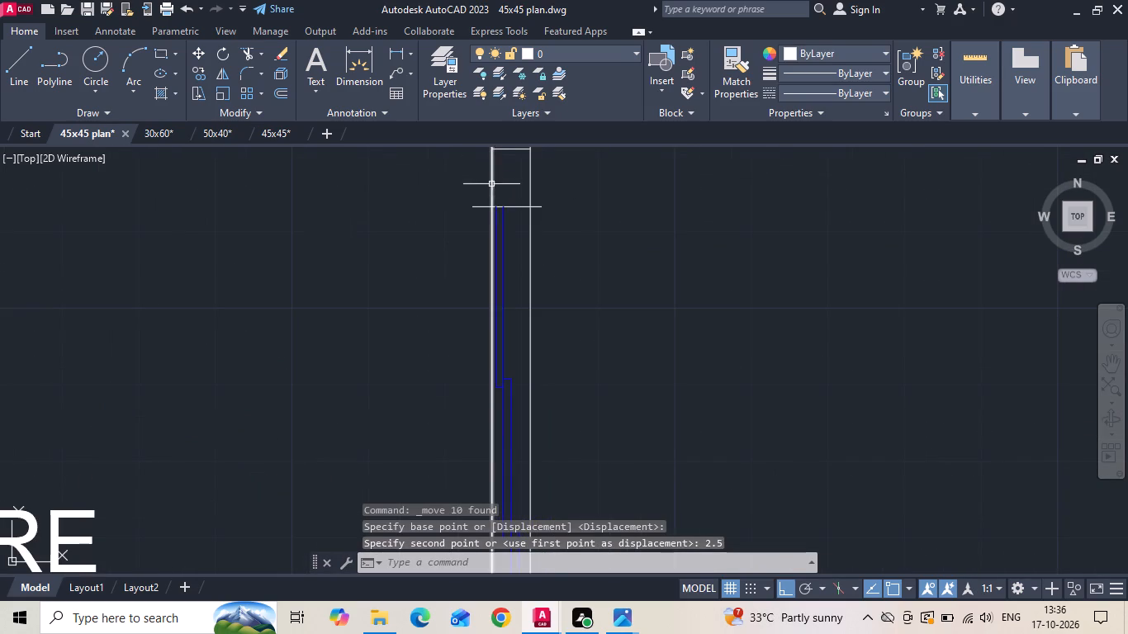
pyautogui.click(482, 189)
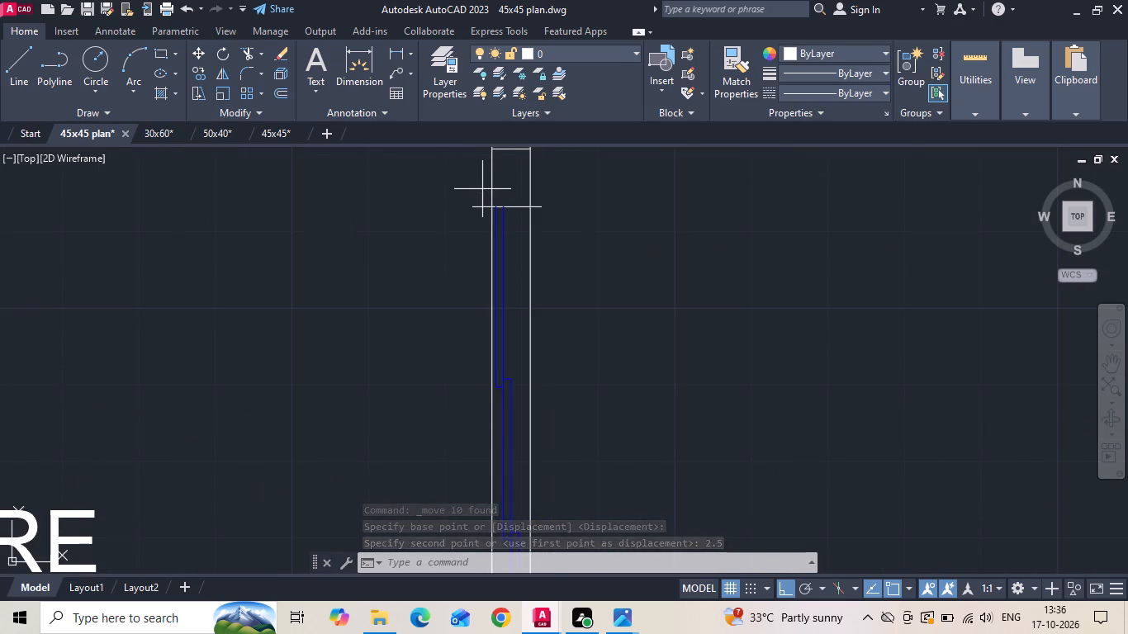
pyautogui.scroll(-1, 482, 189)
pyautogui.moveTo(597, 499); pyautogui.dragTo(607, 414, button='middle')
pyautogui.click(576, 471)
pyautogui.rightClick(576, 471)
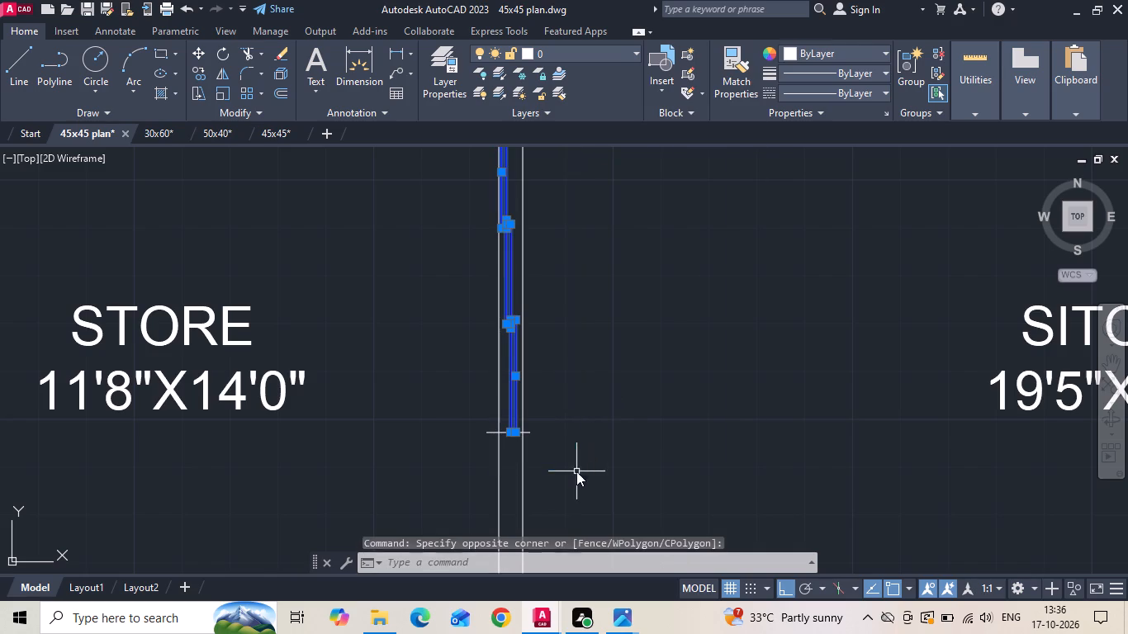
pyautogui.press('Escape')
pyautogui.click(486, 437)
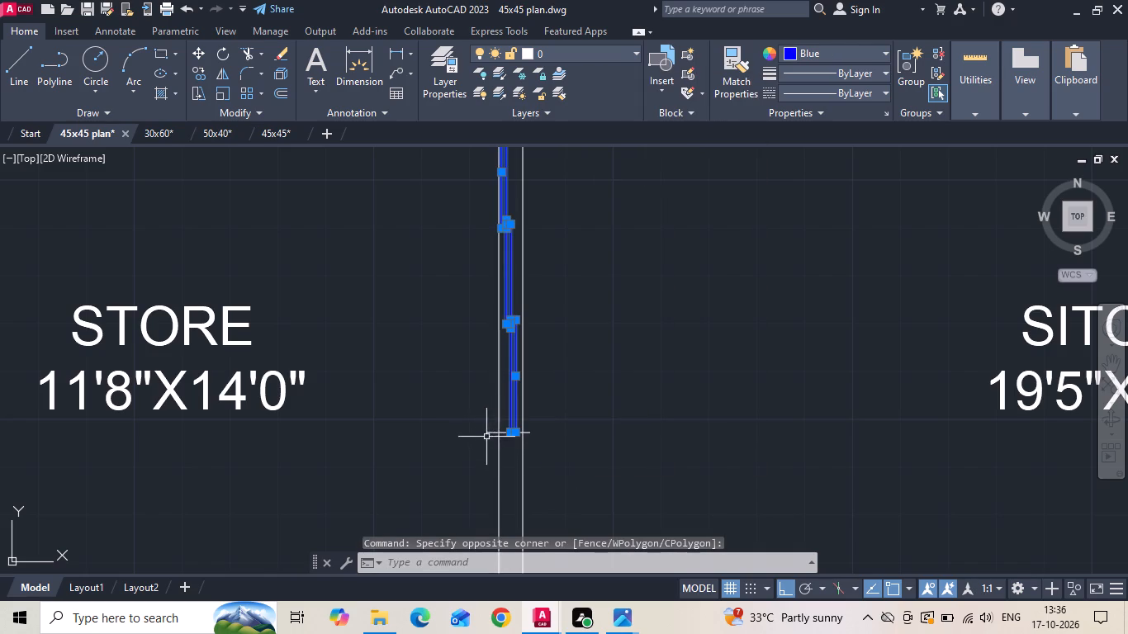
pyautogui.click(483, 417)
pyautogui.rightClick(479, 368)
pyautogui.click(509, 327)
pyautogui.moveTo(638, 351); pyautogui.dragTo(647, 357)
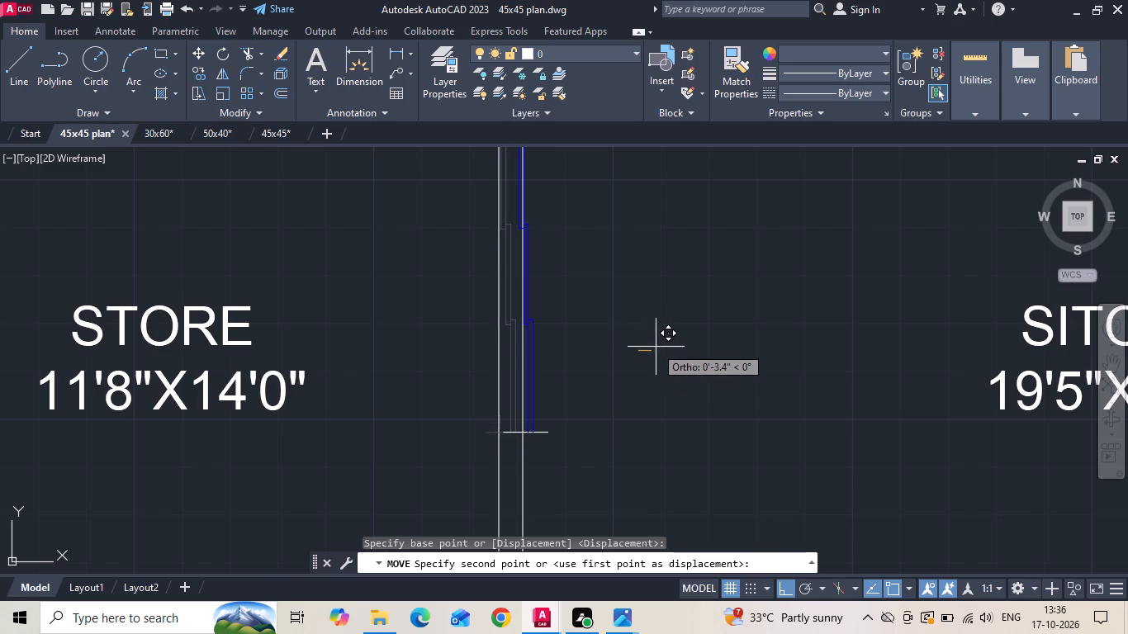
pyautogui.write('.5')
pyautogui.press('Return')
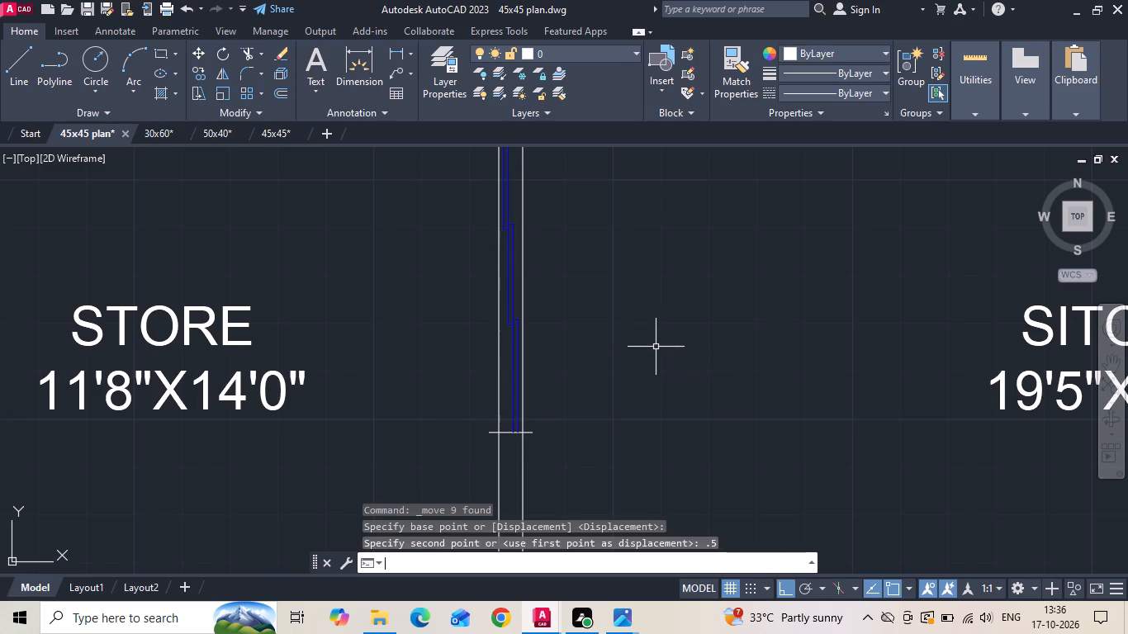
# Trim the overhanging parts of the window's lower and upper end lines back to the store–sitout wall faces.
pyautogui.write('tr')
pyautogui.press('space')
pyautogui.press('space')
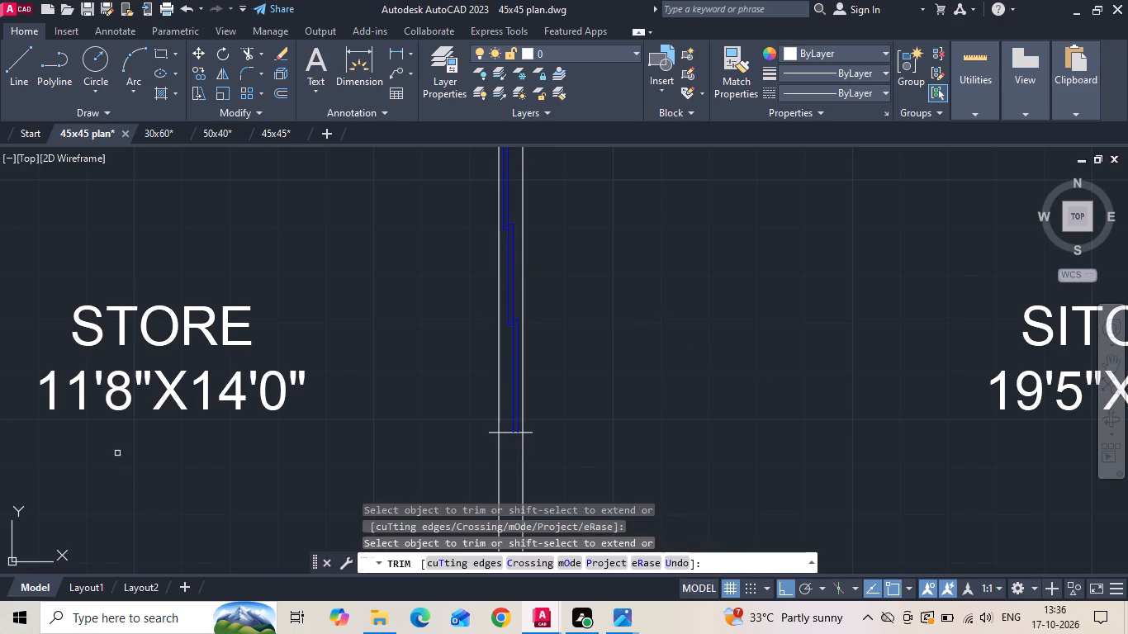
pyautogui.scroll(2, 596, 464)
pyautogui.scroll(1, 443, 422)
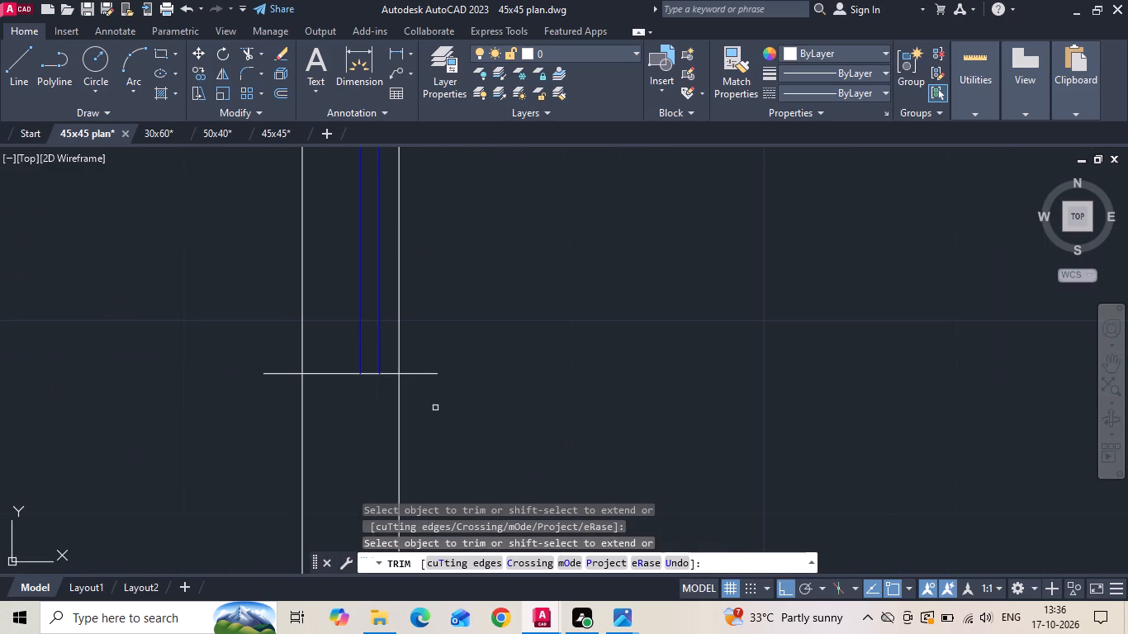
pyautogui.moveTo(419, 402); pyautogui.dragTo(414, 360)
pyautogui.click(282, 379)
pyautogui.click(286, 343)
pyautogui.scroll(-3, 339, 433)
pyautogui.scroll(-1, 392, 364)
pyautogui.scroll(4, 366, 205)
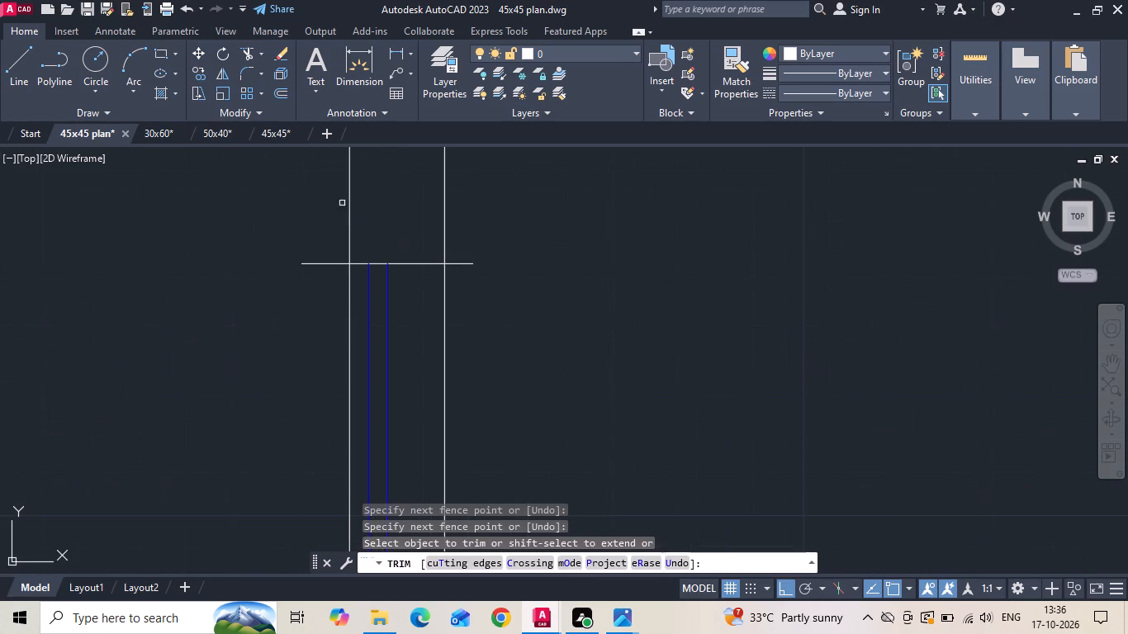
pyautogui.moveTo(326, 252); pyautogui.dragTo(324, 311)
pyautogui.click(471, 264)
pyautogui.scroll(-3, 479, 307)
pyautogui.press('Escape')
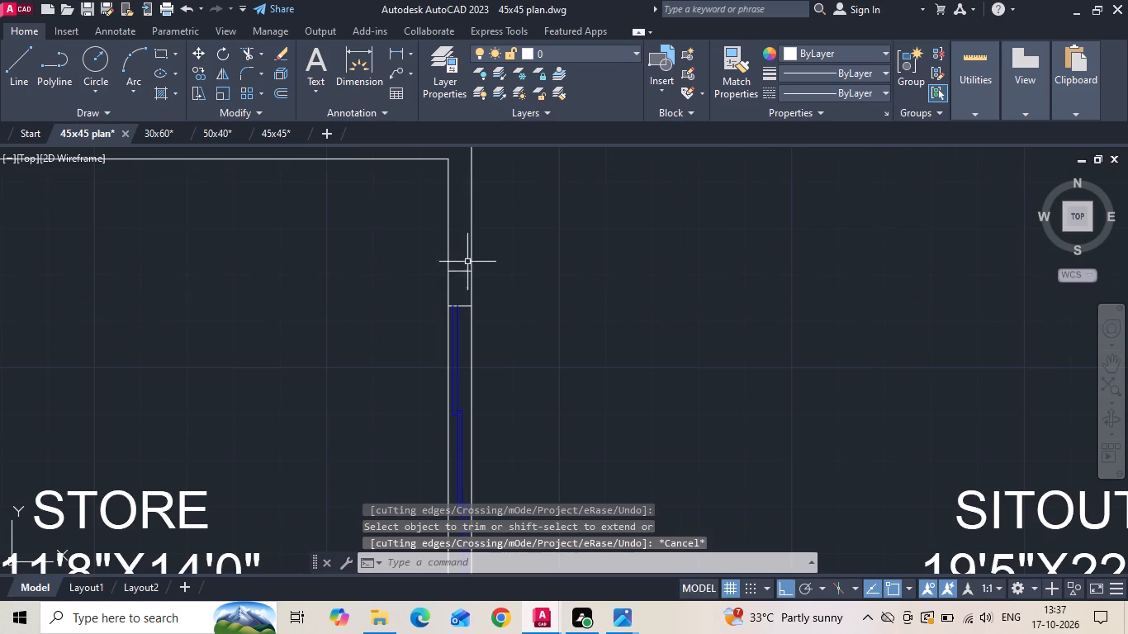
# Erase the short horizontal guide line across the wall just above the store's side window.
pyautogui.moveTo(465, 270); pyautogui.dragTo(465, 278)
pyautogui.press('Delete')
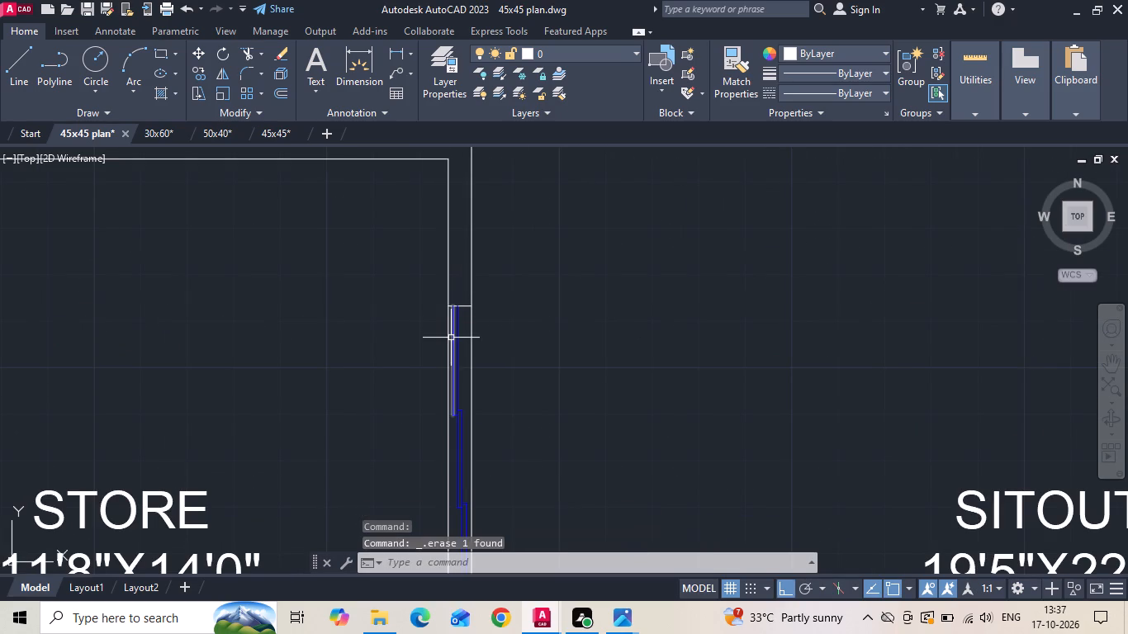
# Save the drawing.
pyautogui.hotkey('ctrl', 's')
pyautogui.hotkey('ctrl', 's')
# Erase the reference floor plan image between the ground-floor and first-floor drawings.
pyautogui.scroll(-4, 472, 326)
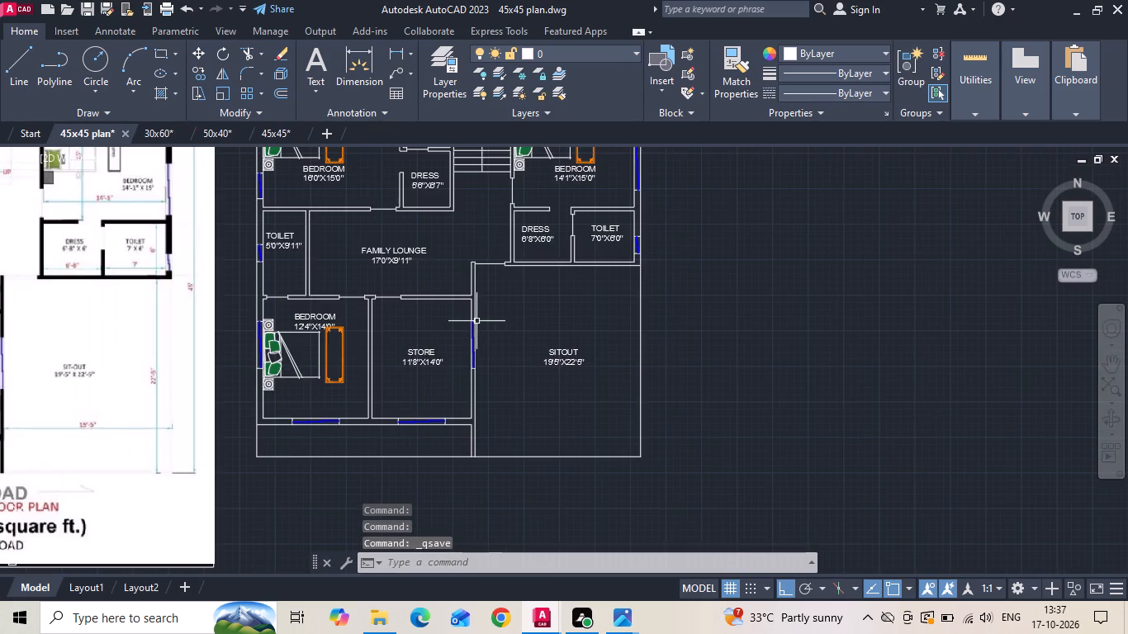
pyautogui.scroll(-3, 509, 359)
pyautogui.moveTo(417, 426); pyautogui.dragTo(403, 382)
pyautogui.click(381, 331)
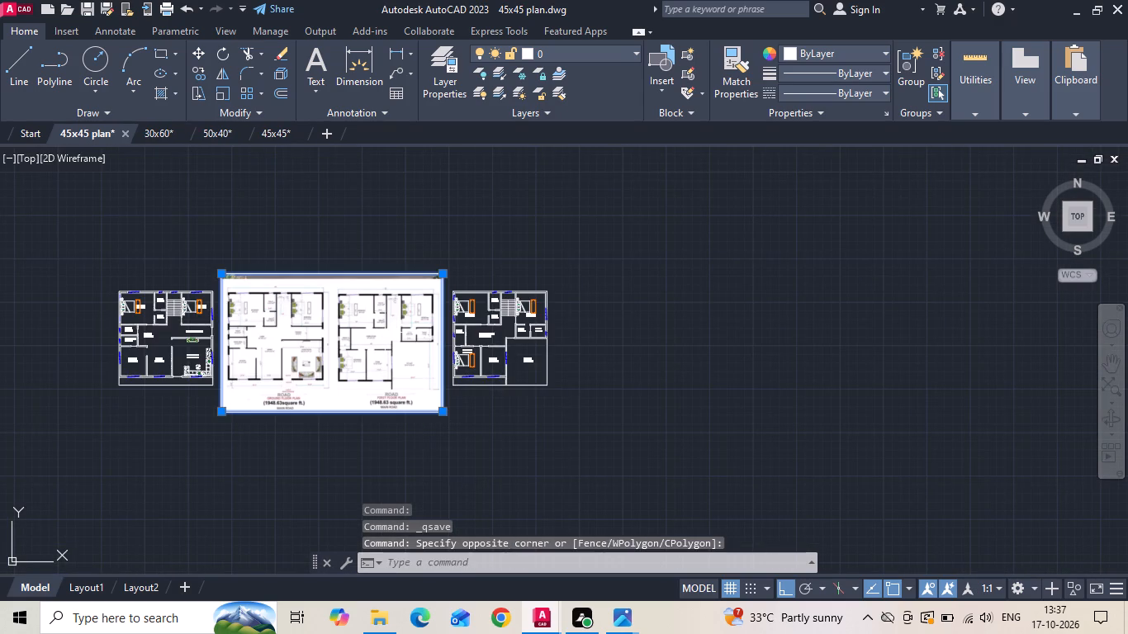
pyautogui.scroll(2, 225, 438)
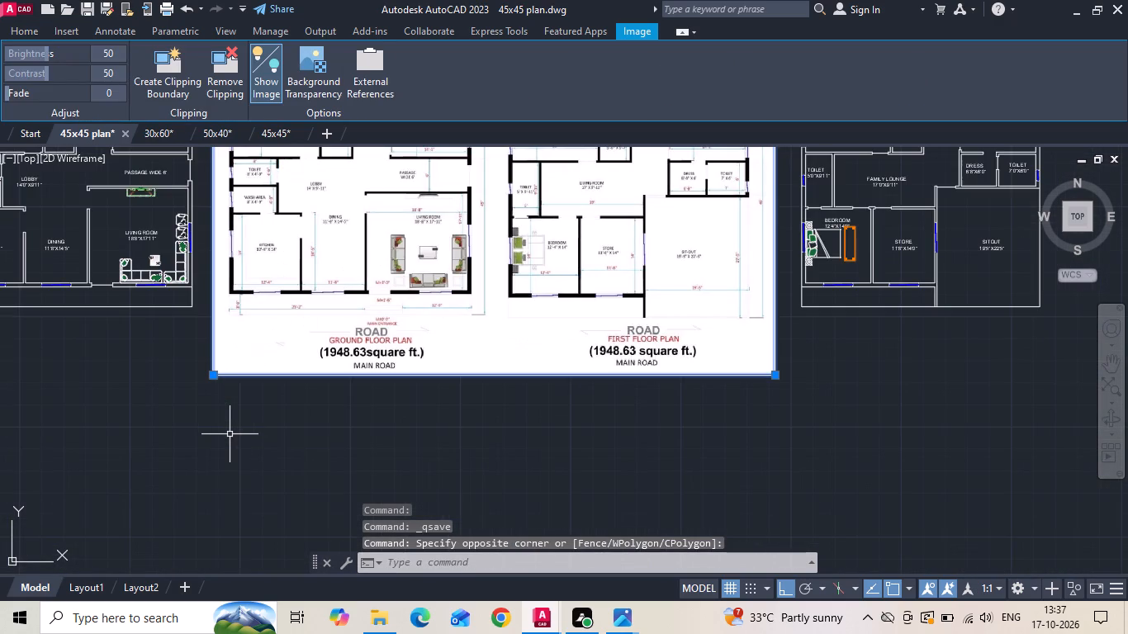
pyautogui.press('Delete')
# Select the entire first-floor plan and start moving it.
pyautogui.scroll(-2, 522, 361)
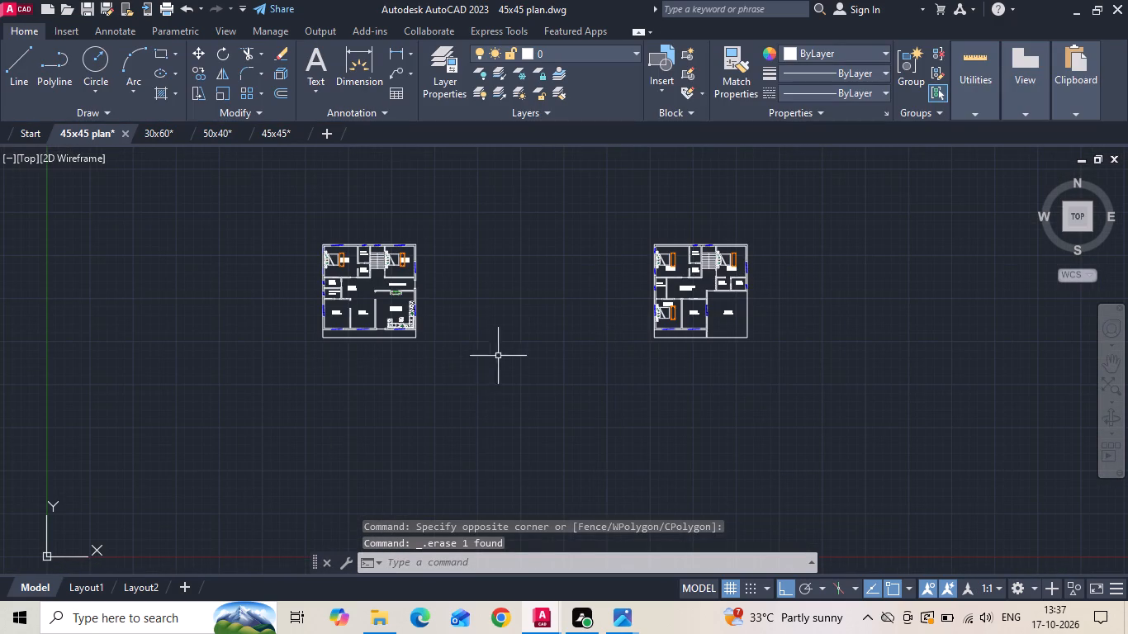
pyautogui.moveTo(590, 414); pyautogui.dragTo(611, 399)
pyautogui.click(780, 216)
pyautogui.rightClick(780, 215)
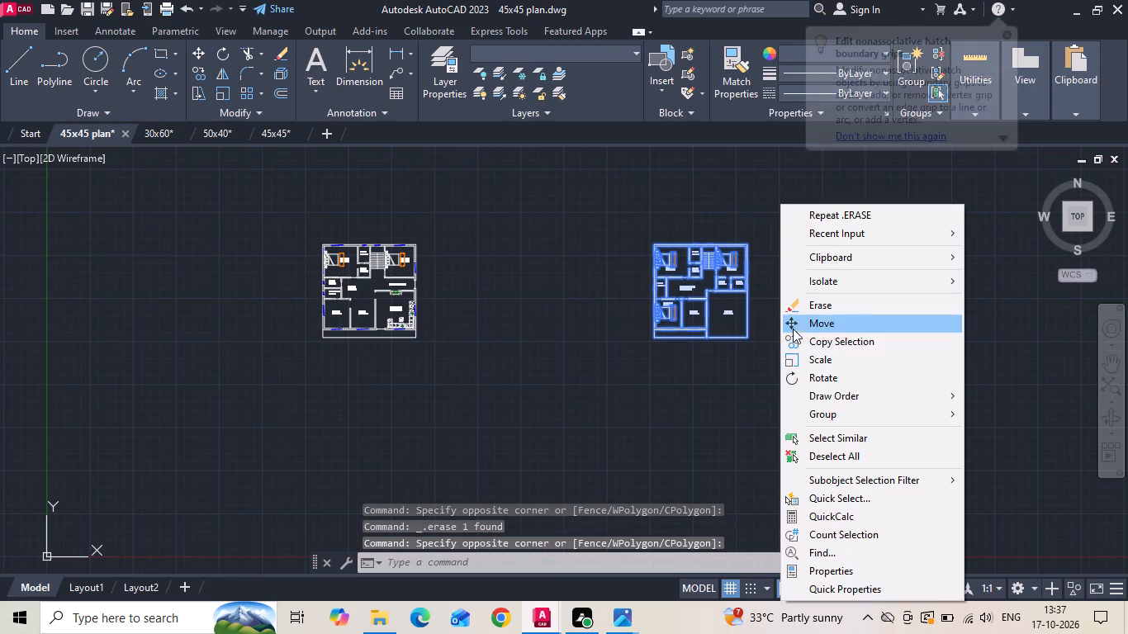
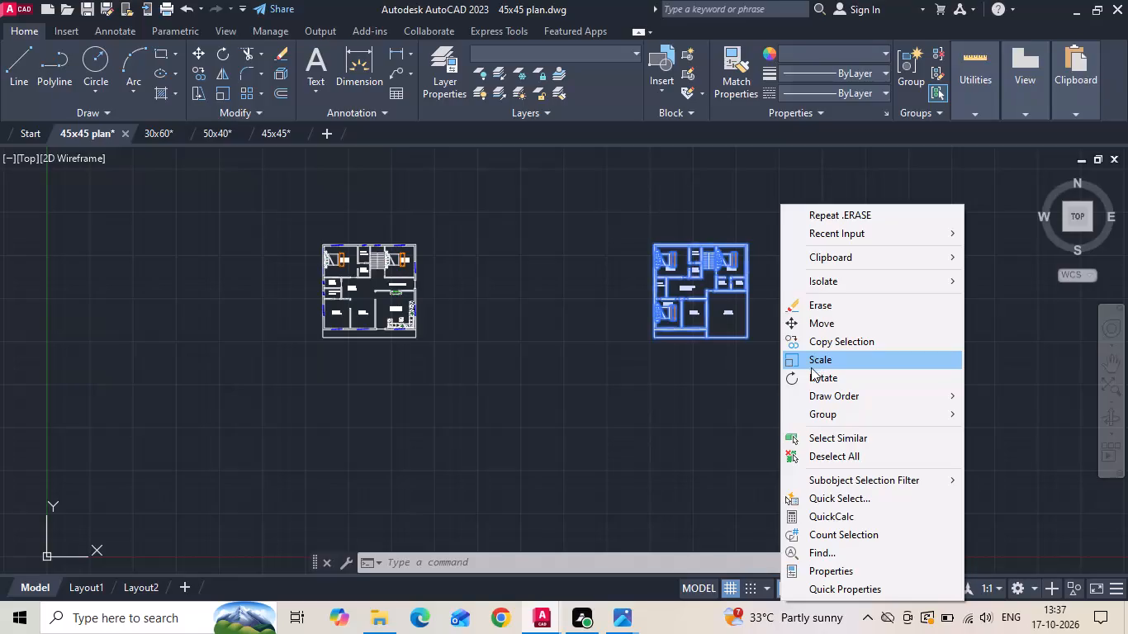
# Move the selected first-floor plan horizontally to sit just beside the ground-floor plan, leaving a small gap.
pyautogui.click(865, 329)
pyautogui.moveTo(790, 402); pyautogui.dragTo(765, 409)
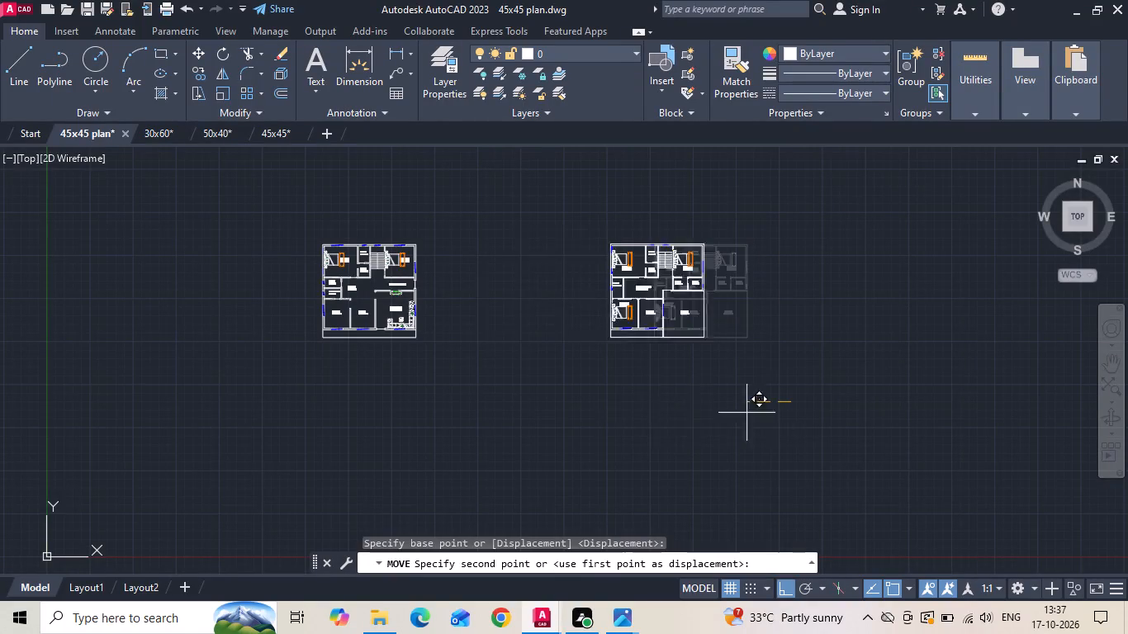
pyautogui.click(563, 423)
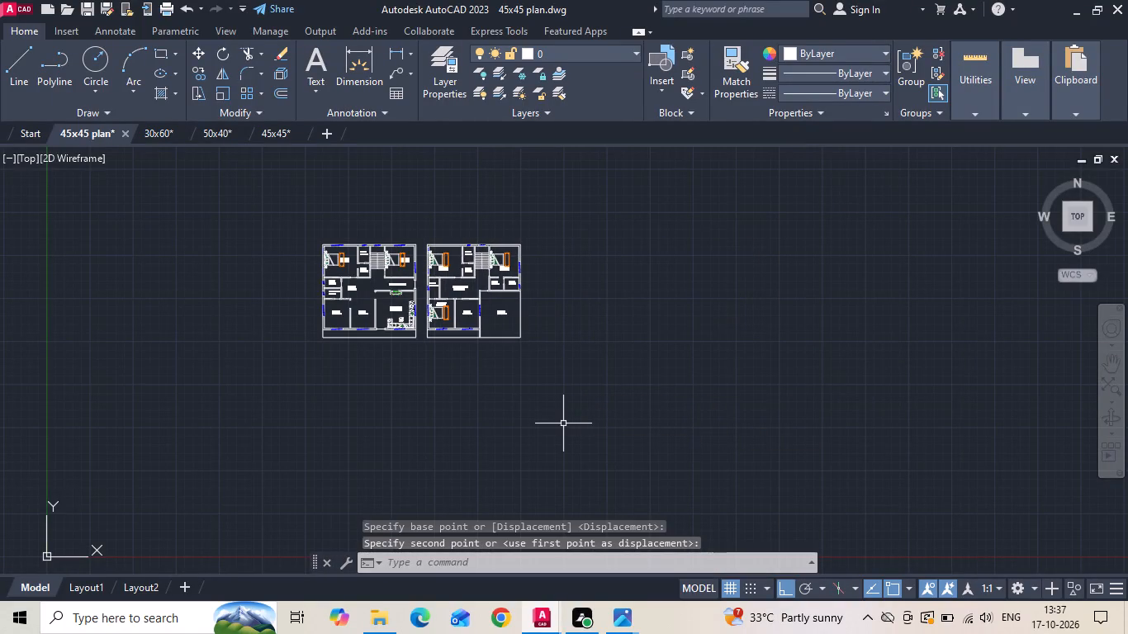
# Save the drawing.
pyautogui.hotkey('ctrl', 's')
# Copy the DINING room label straight down to the empty space below the ground-floor plan.
pyautogui.scroll(2, 223, 317)
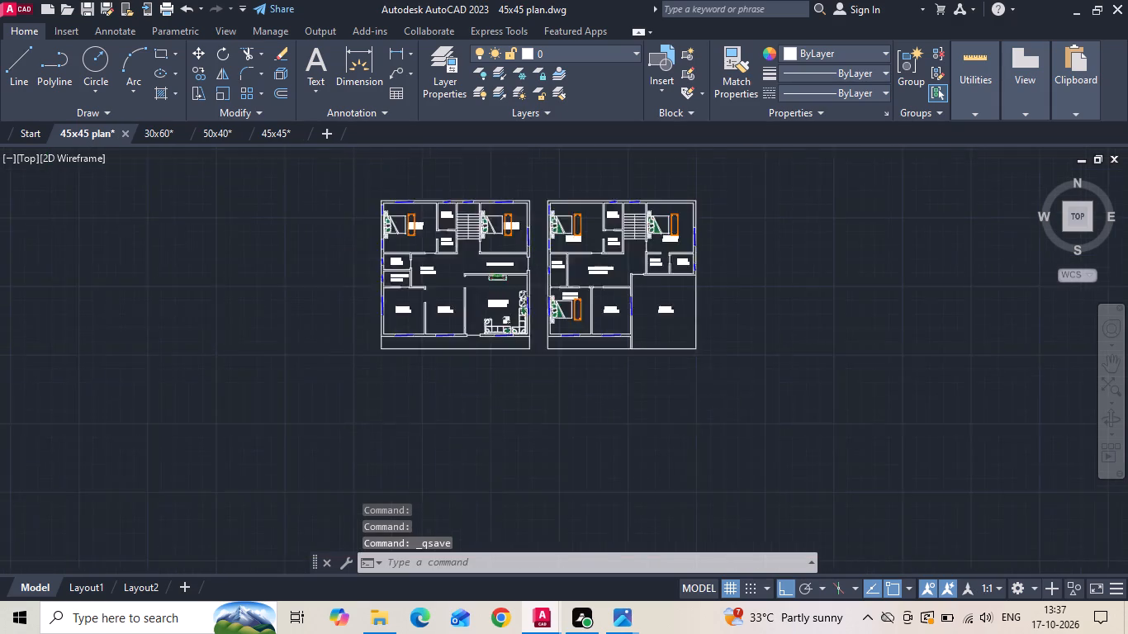
pyautogui.scroll(1, 636, 310)
pyautogui.click(539, 309)
pyautogui.rightClick(538, 304)
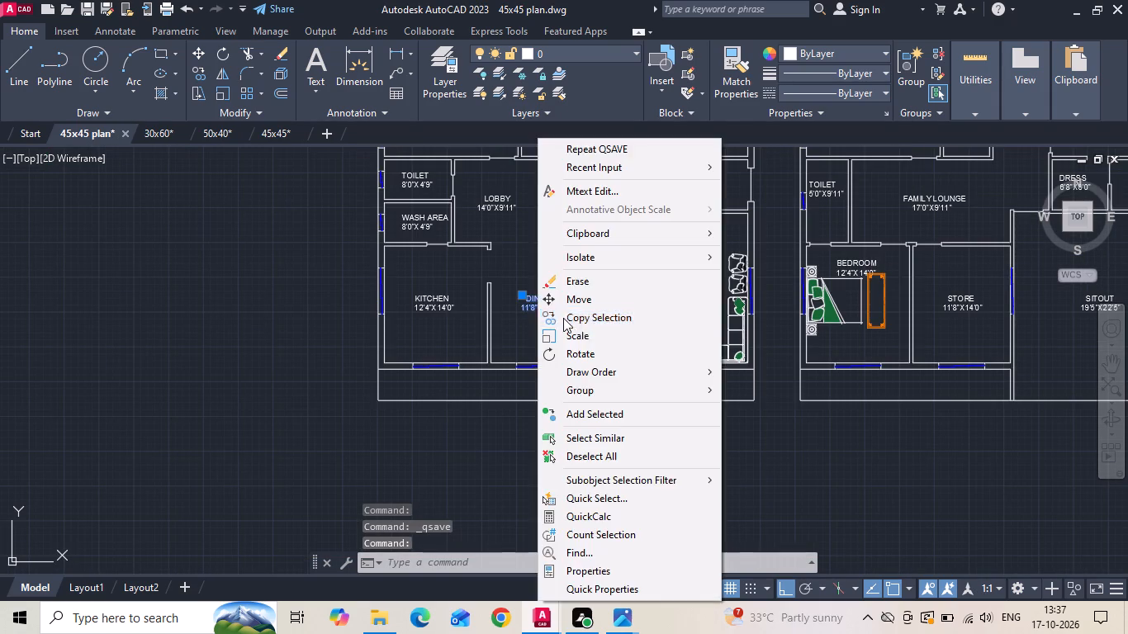
pyautogui.click(590, 324)
pyautogui.moveTo(581, 338); pyautogui.dragTo(563, 429)
pyautogui.scroll(2, 559, 479)
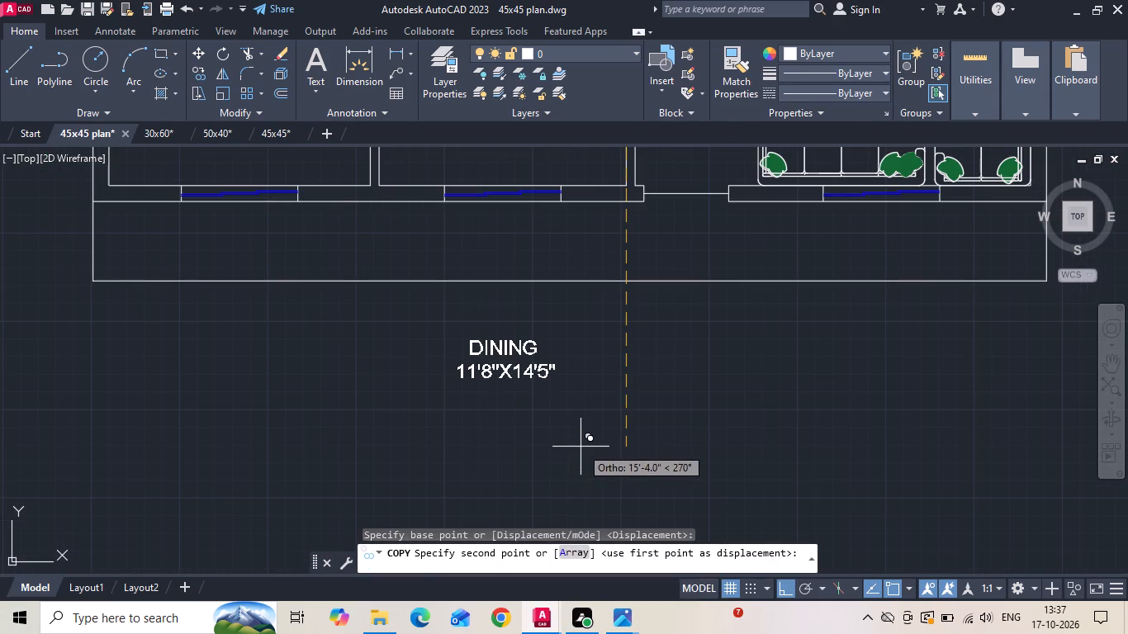
pyautogui.click(581, 445)
pyautogui.press('Escape')
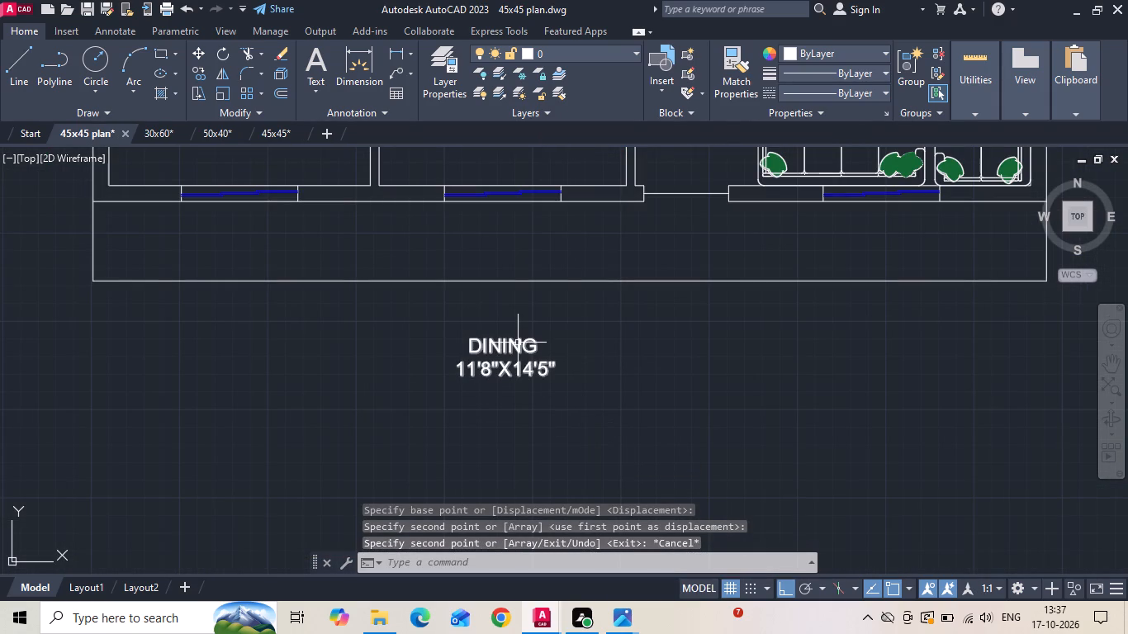
# Replace the room name in the copied DINING label with GROUND FLOOR PLAN.
pyautogui.doubleClick(518, 342)
pyautogui.moveTo(547, 351); pyautogui.dragTo(282, 345)
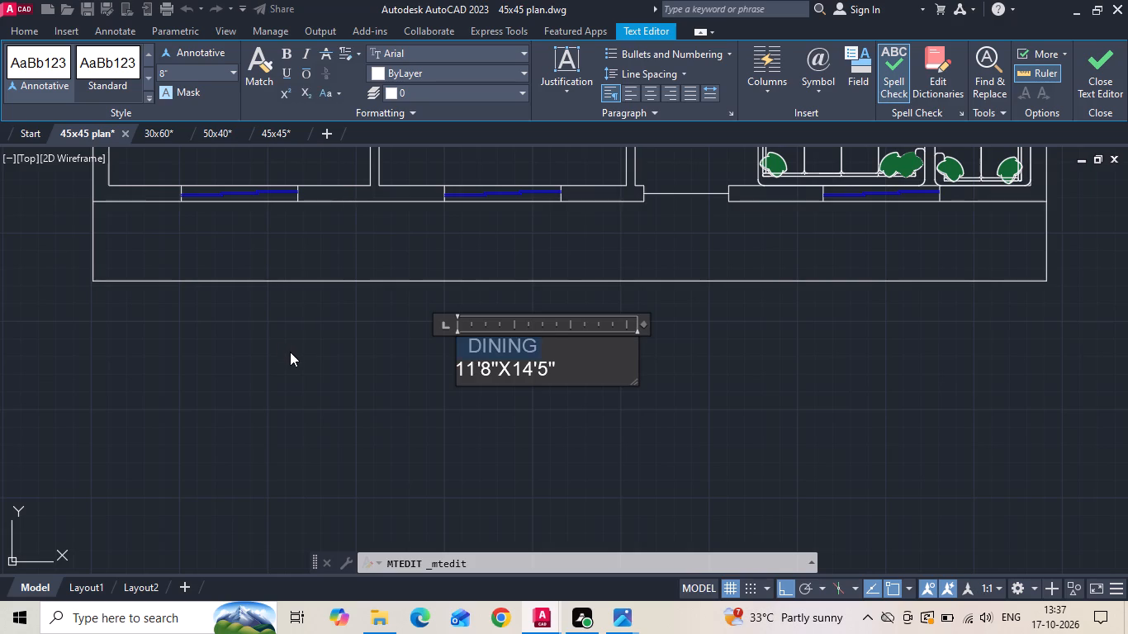
pyautogui.press('BackSpace')
pyautogui.write('gr')
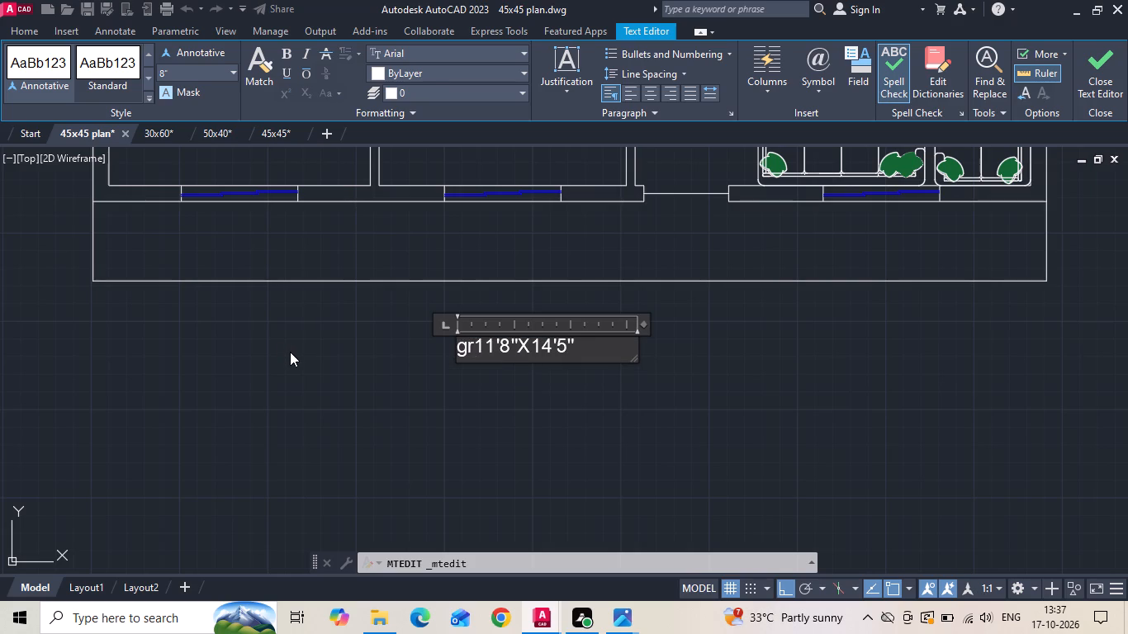
pyautogui.press('BackSpace')
pyautogui.press('BackSpace')
pyautogui.press('BackSpace')
pyautogui.press('BackSpace')
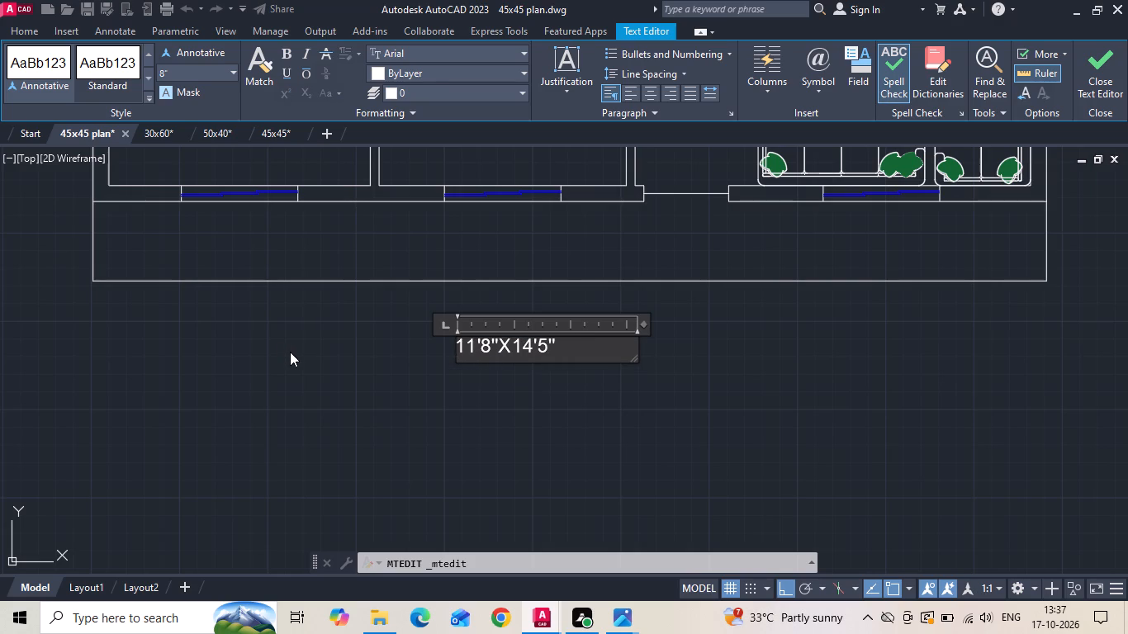
pyautogui.write('GROUND')
pyautogui.press('space')
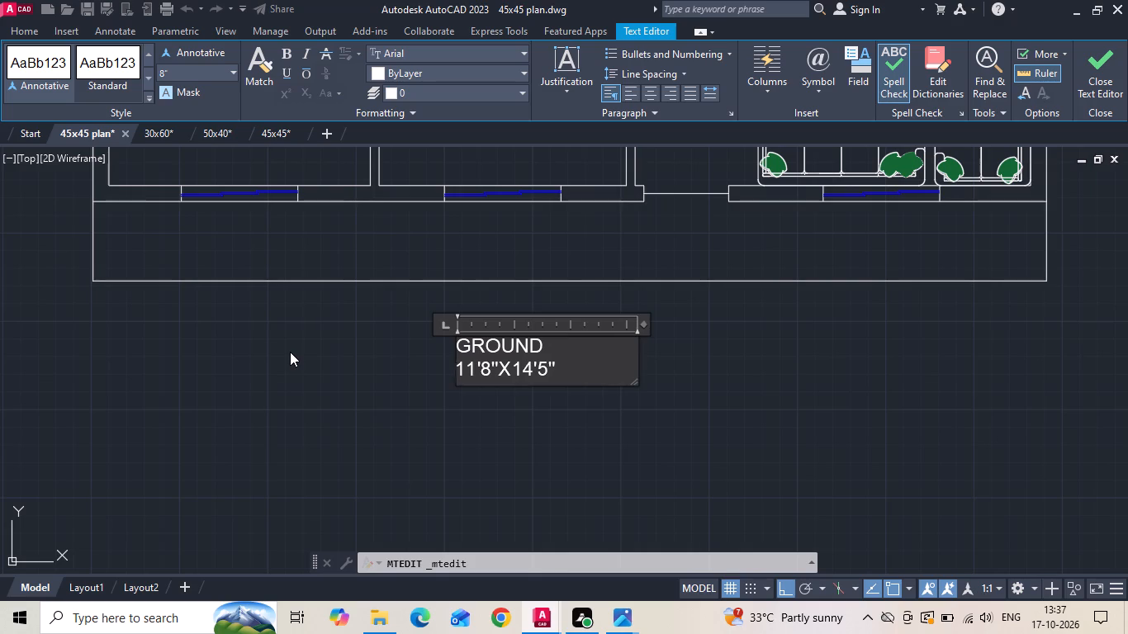
pyautogui.press('BackSpace')
pyautogui.press('space')
pyautogui.write('FLOOR PLAN')
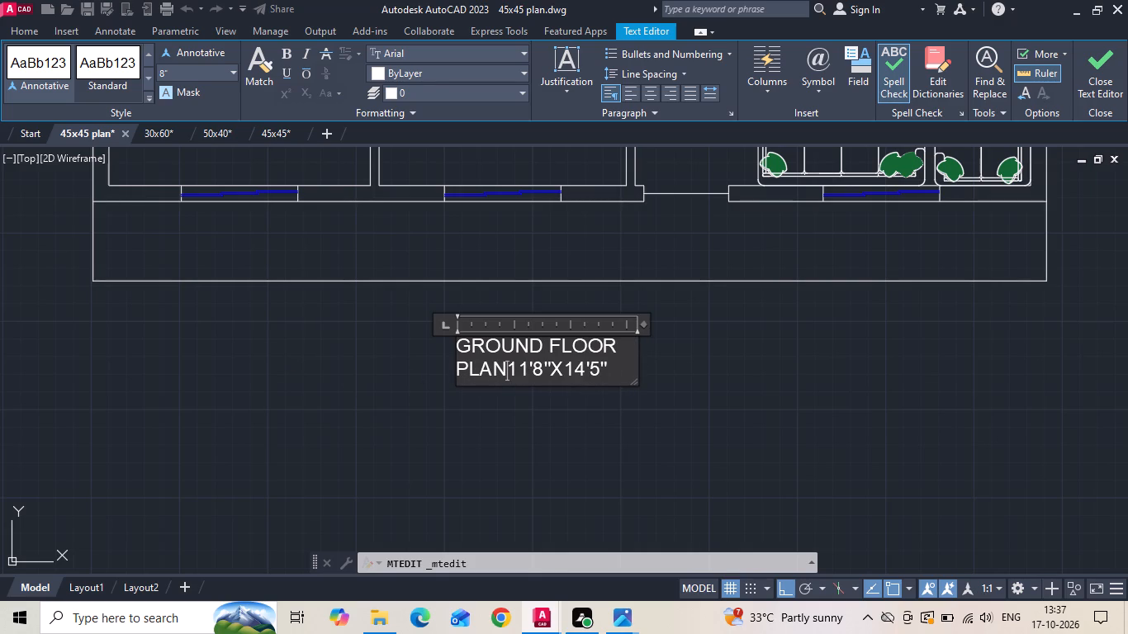
# Widen the title's text frame to fit GROUND FLOOR PLAN on one line and delete the leftover room dimensions.
pyautogui.moveTo(637, 359); pyautogui.dragTo(778, 399)
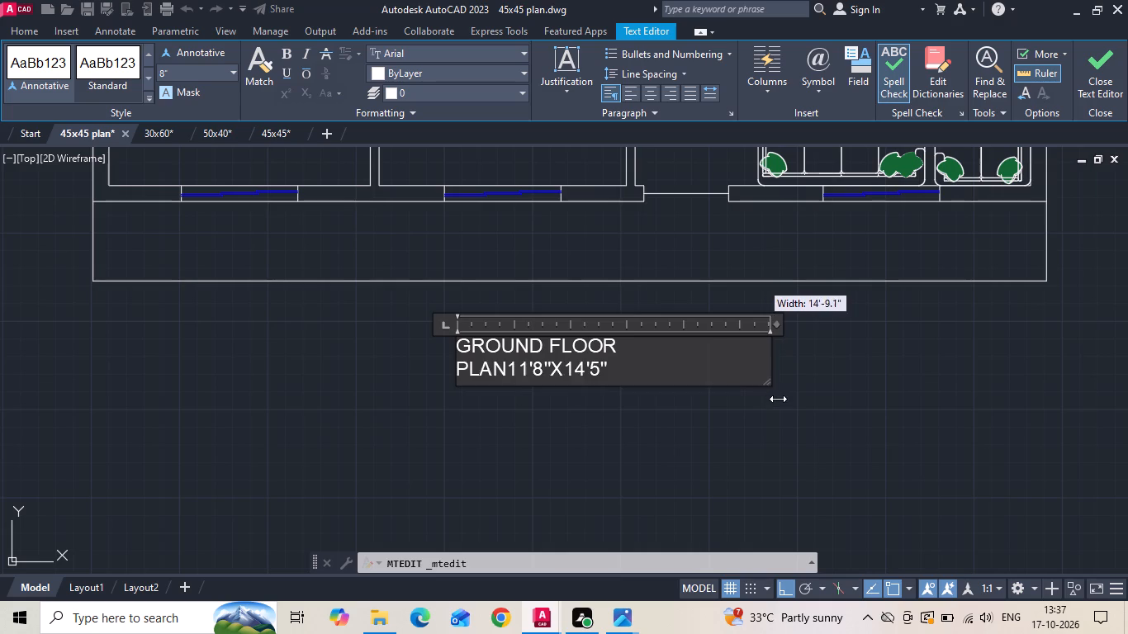
pyautogui.moveTo(778, 399); pyautogui.dragTo(789, 405)
pyautogui.press('Return')
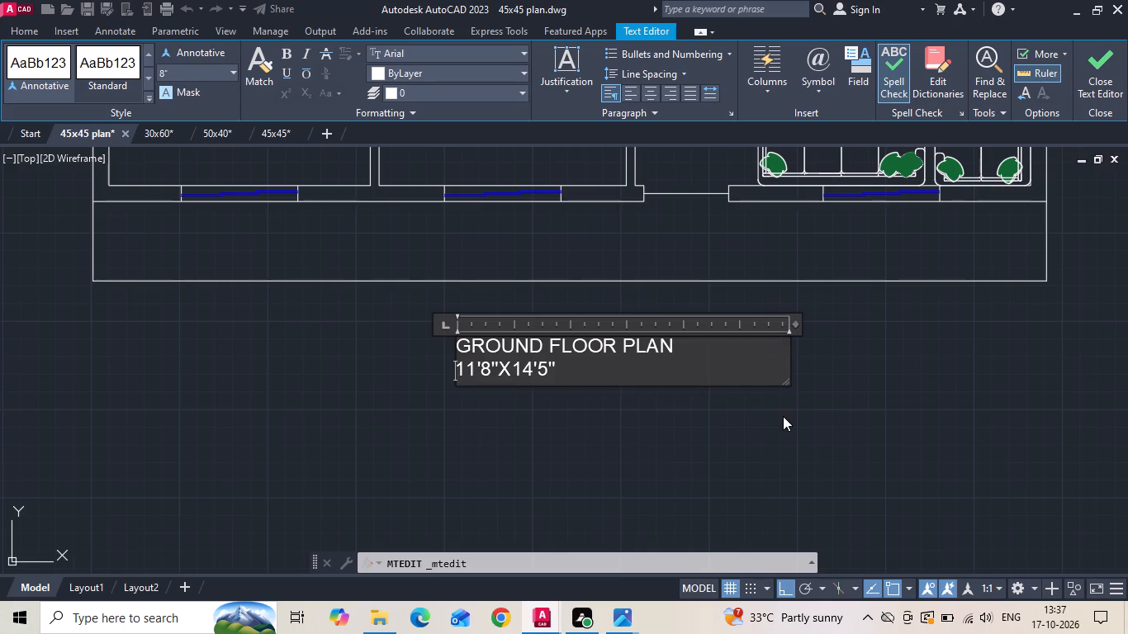
pyautogui.moveTo(621, 366); pyautogui.dragTo(371, 362)
pyautogui.press('BackSpace')
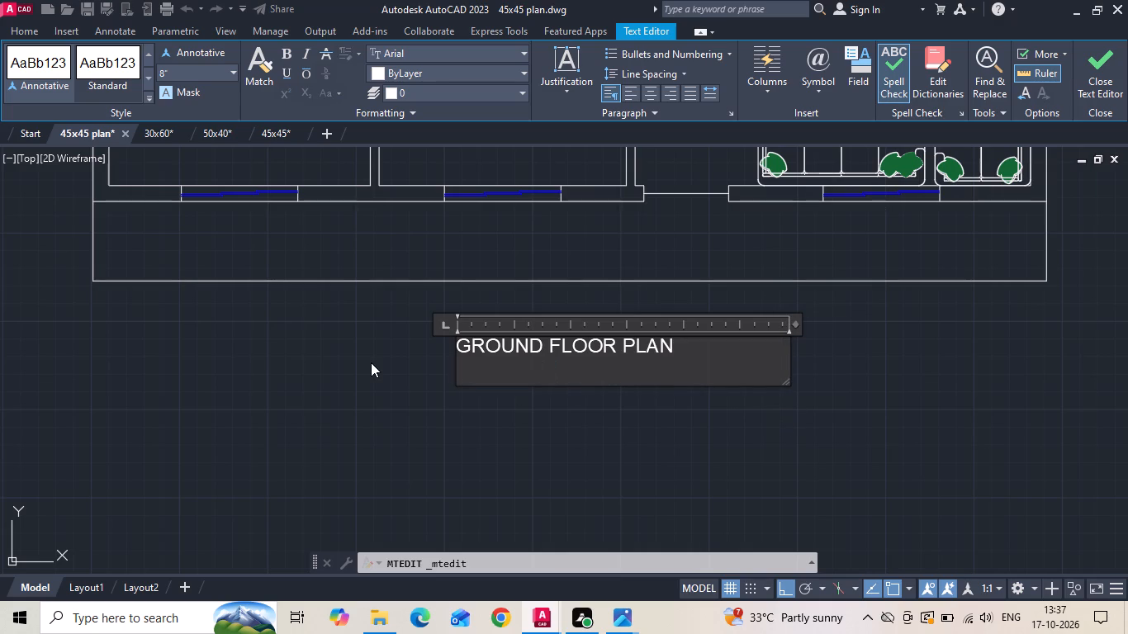
# Set the text height of the whole GROUND FLOOR PLAN title to 1'.
pyautogui.hotkey('ctrl', 'a')
pyautogui.click(194, 74)
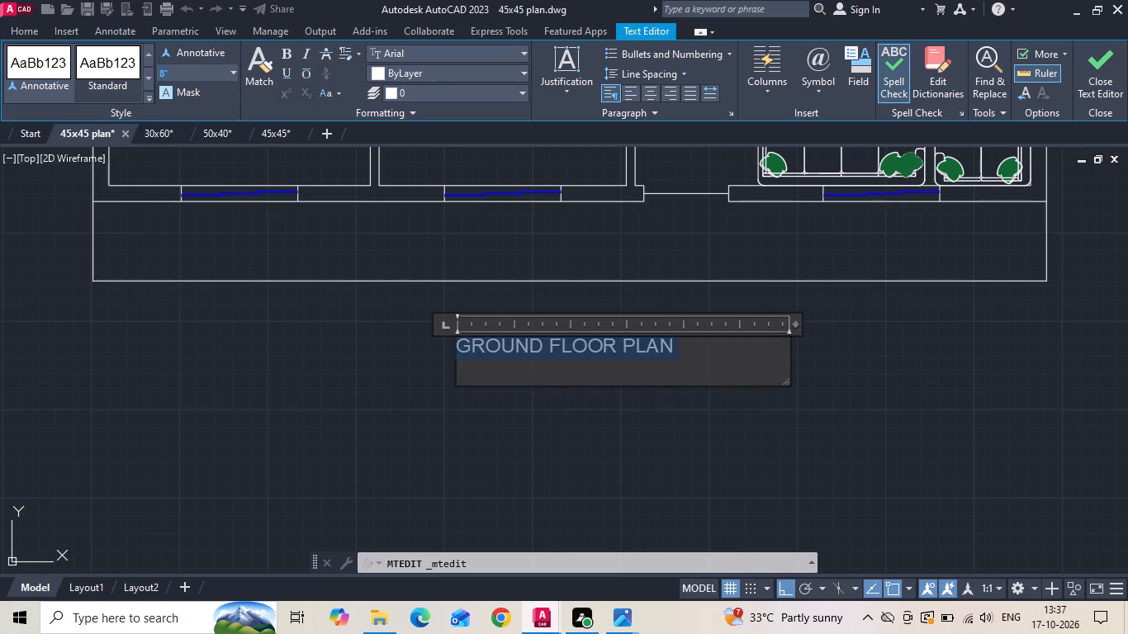
pyautogui.press('BackSpace')
pyautogui.write("1'")
pyautogui.press('Return')
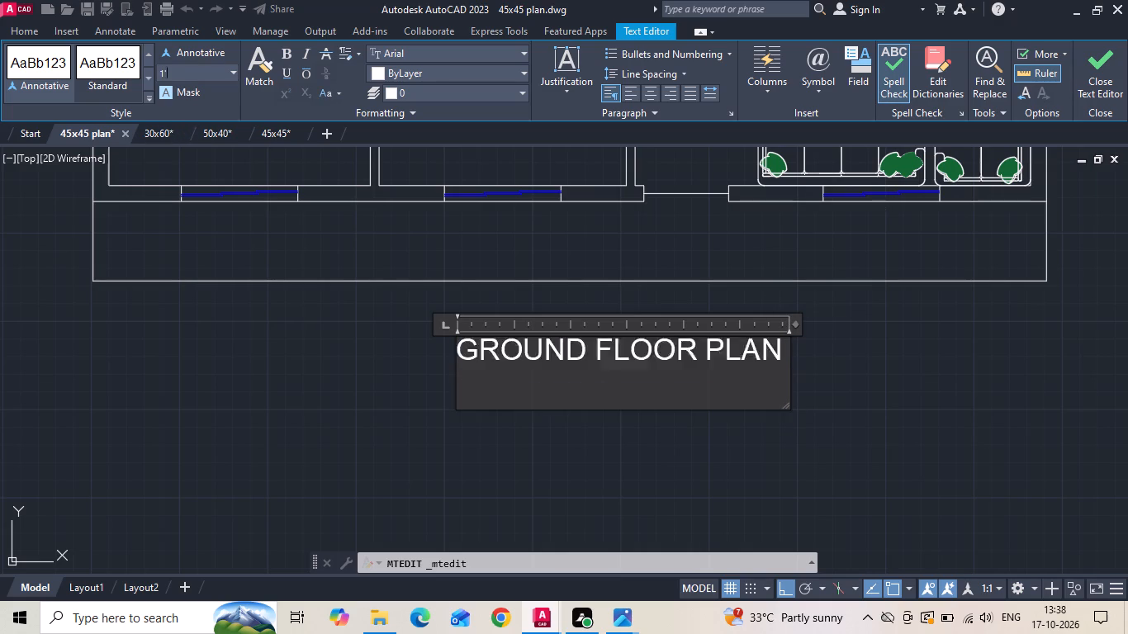
pyautogui.moveTo(351, 365); pyautogui.dragTo(356, 374)
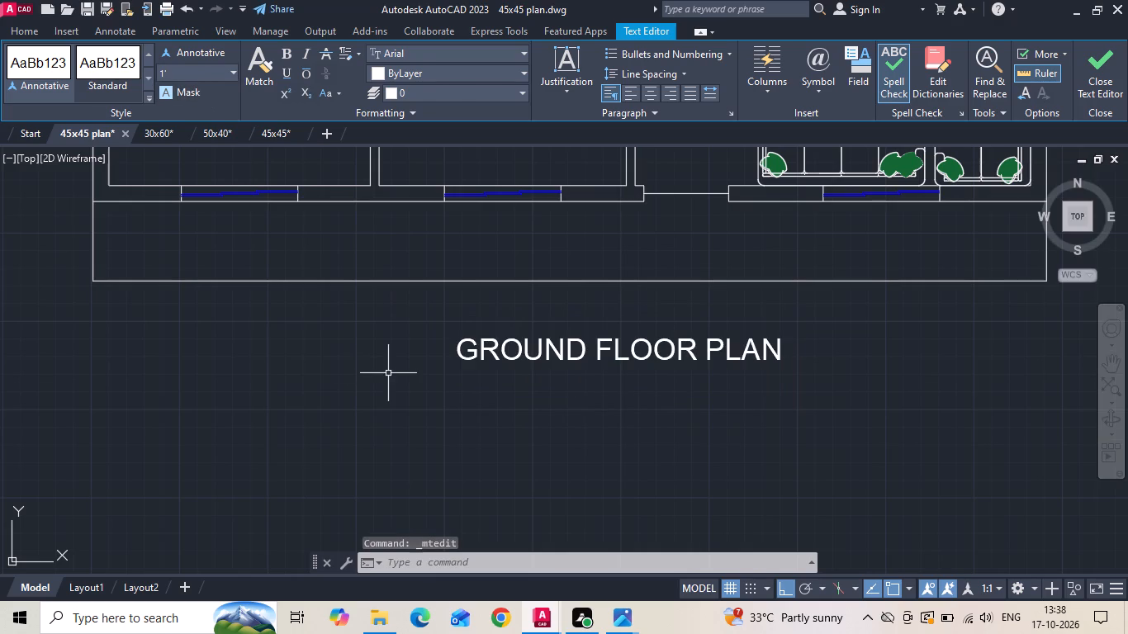
# Copy the GROUND FLOOR PLAN title horizontally to below the first-floor plan.
pyautogui.scroll(-2, 510, 357)
pyautogui.click(510, 357)
pyautogui.rightClick(514, 357)
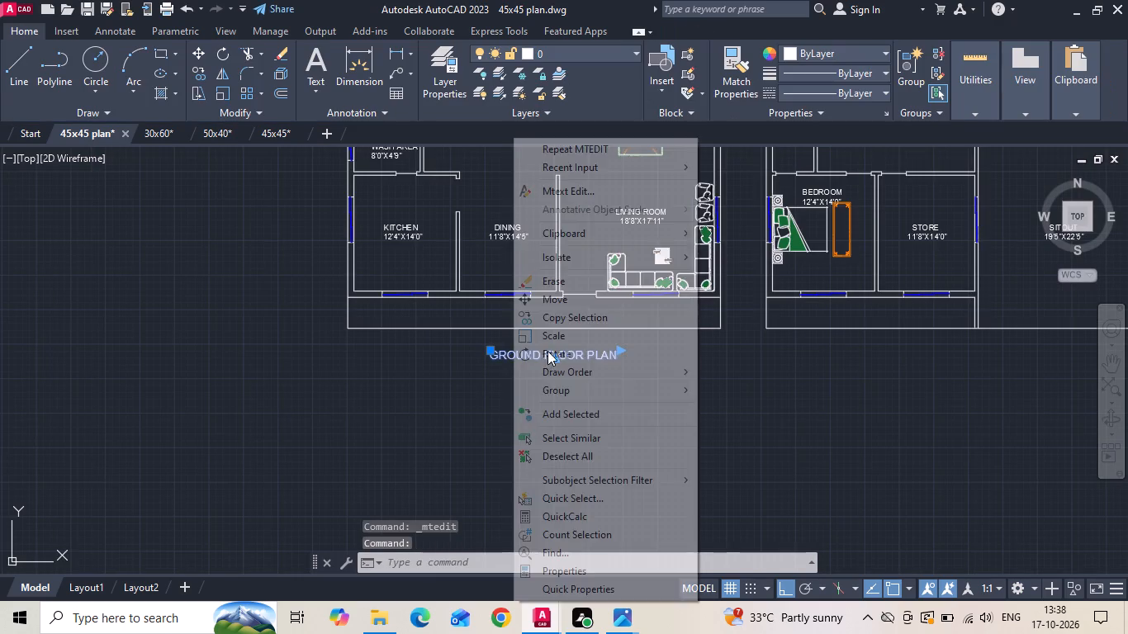
pyautogui.click(564, 326)
pyautogui.scroll(-1, 536, 386)
pyautogui.moveTo(556, 401); pyautogui.dragTo(589, 415)
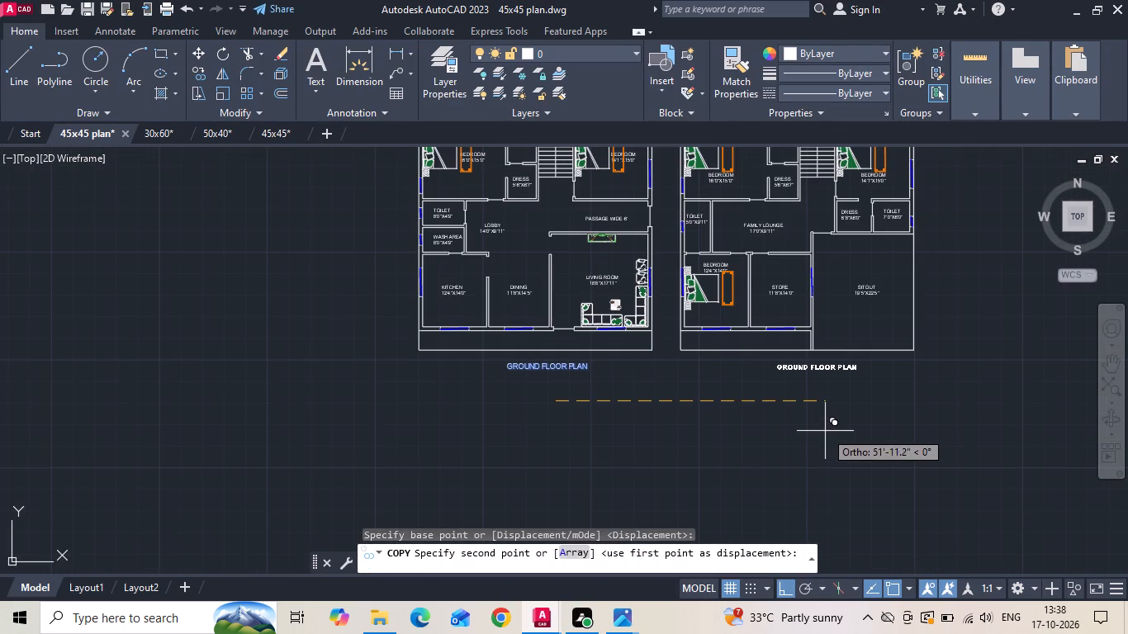
pyautogui.click(816, 422)
pyautogui.press('Escape')
# Change the copied title under the first-floor plan to read FIRST FLOOR PLAN.
pyautogui.scroll(1, 808, 340)
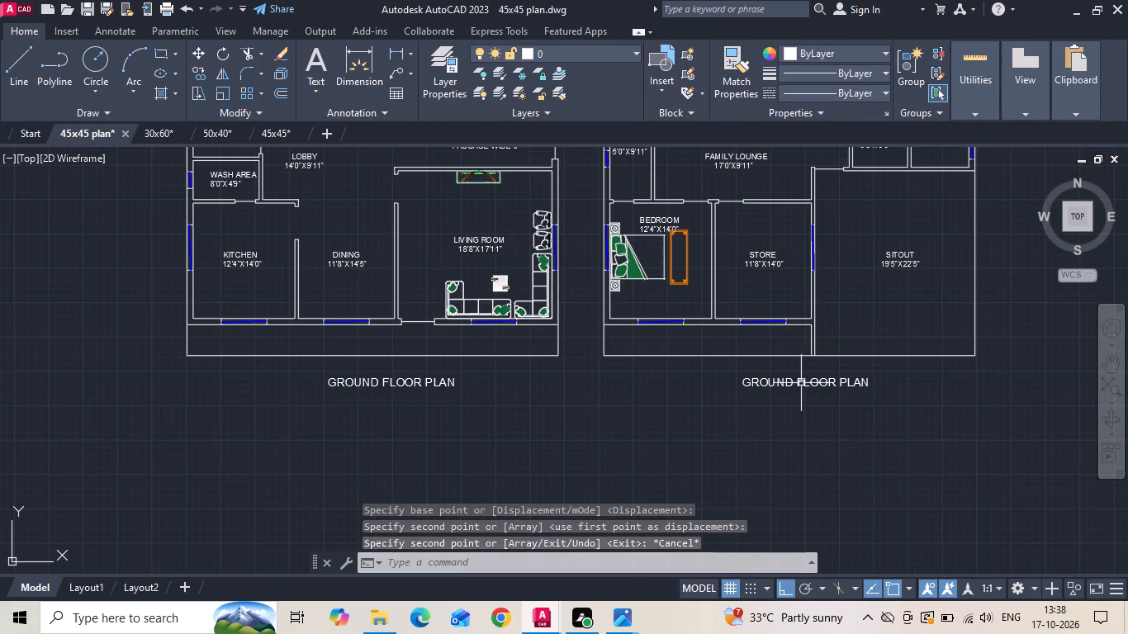
pyautogui.scroll(2, 801, 393)
pyautogui.doubleClick(777, 358)
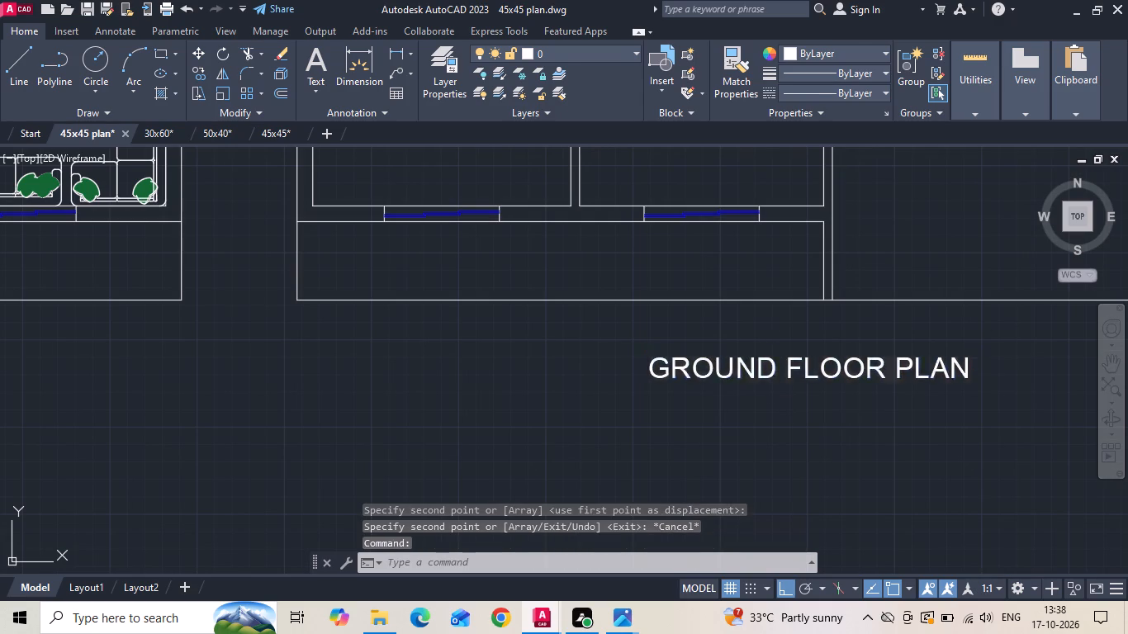
pyautogui.press('BackSpace')
pyautogui.press('BackSpace')
pyautogui.press('BackSpace')
pyautogui.press('BackSpace')
pyautogui.press('BackSpace')
pyautogui.press('BackSpace')
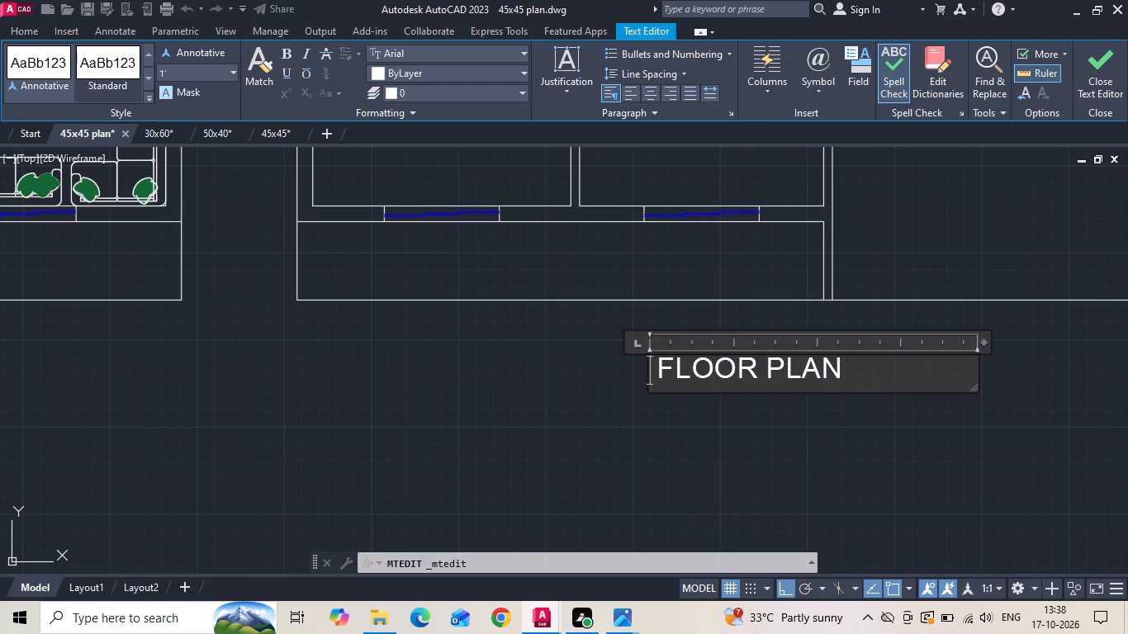
pyautogui.write('FI')
pyautogui.write('RST')
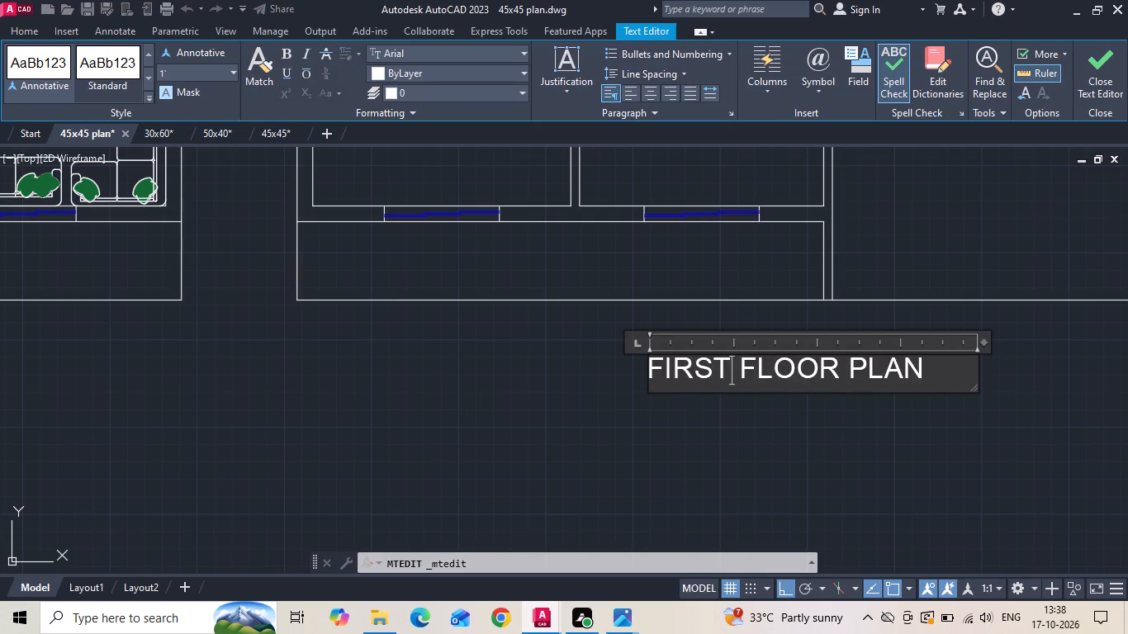
pyautogui.click(759, 407)
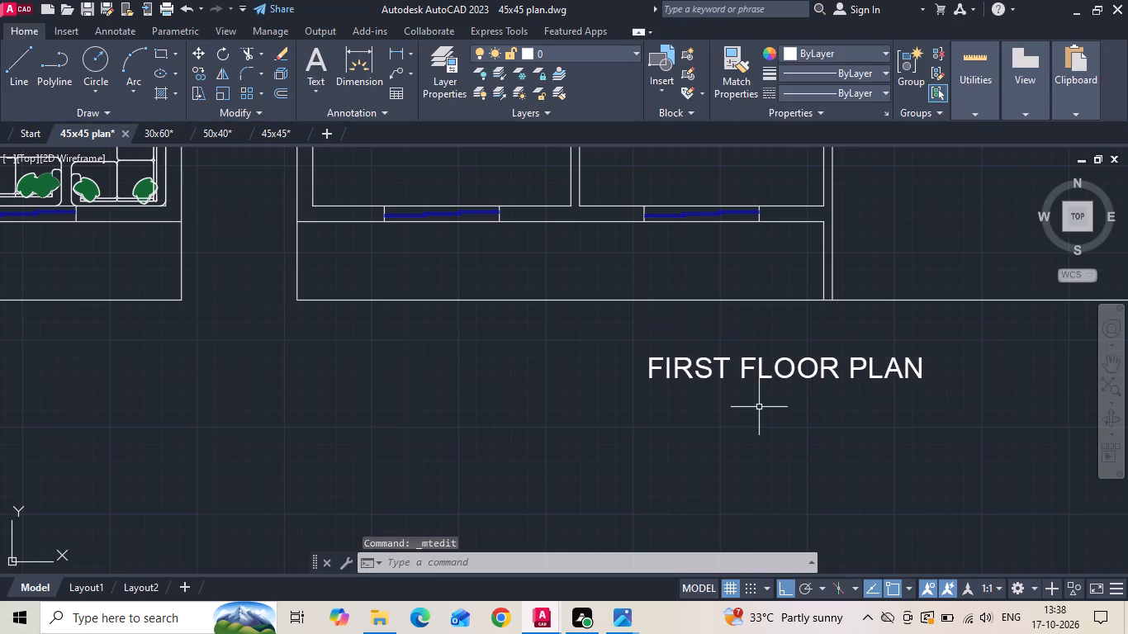
# Save the drawing.
pyautogui.hotkey('ctrl', 's')
pyautogui.hotkey('ctrl', 's')
pyautogui.scroll(-2, 751, 400)
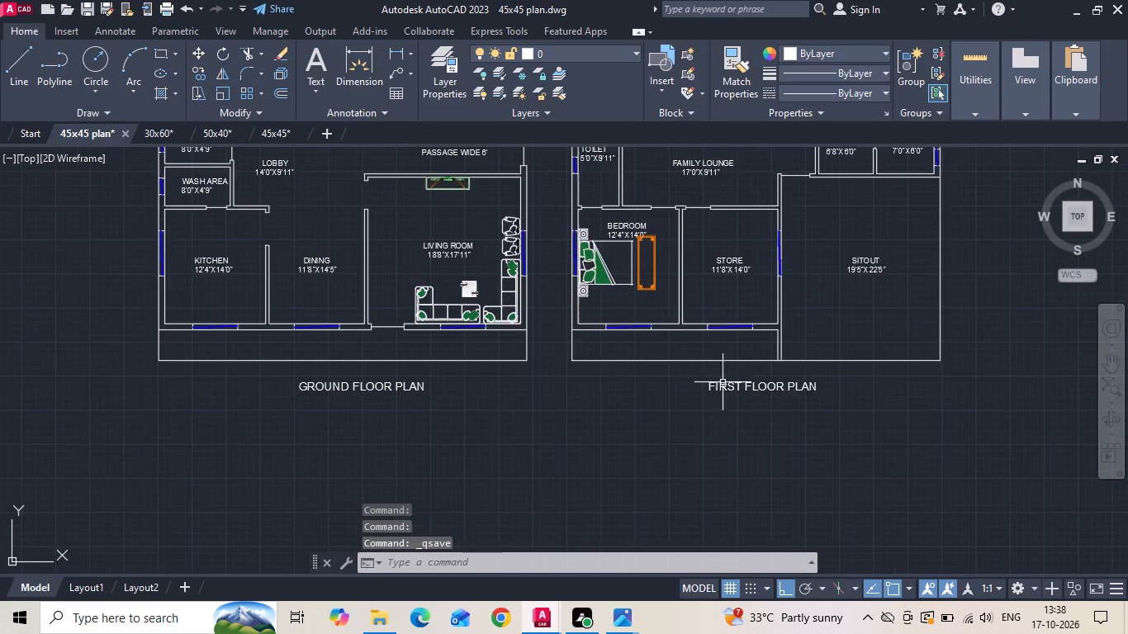
pyautogui.scroll(-2, 681, 355)
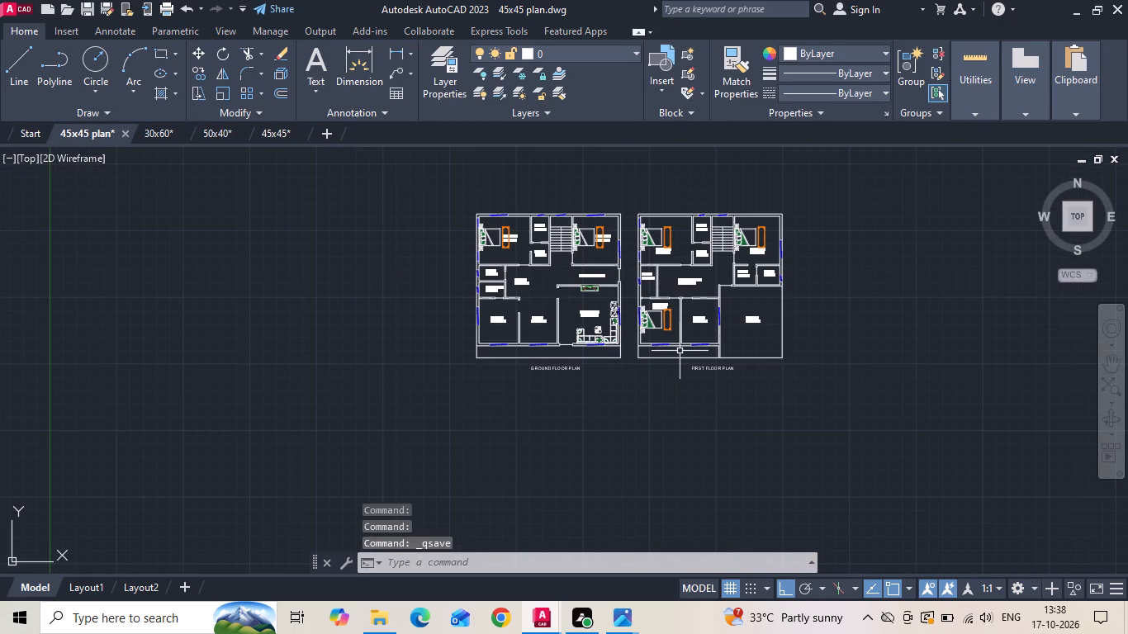
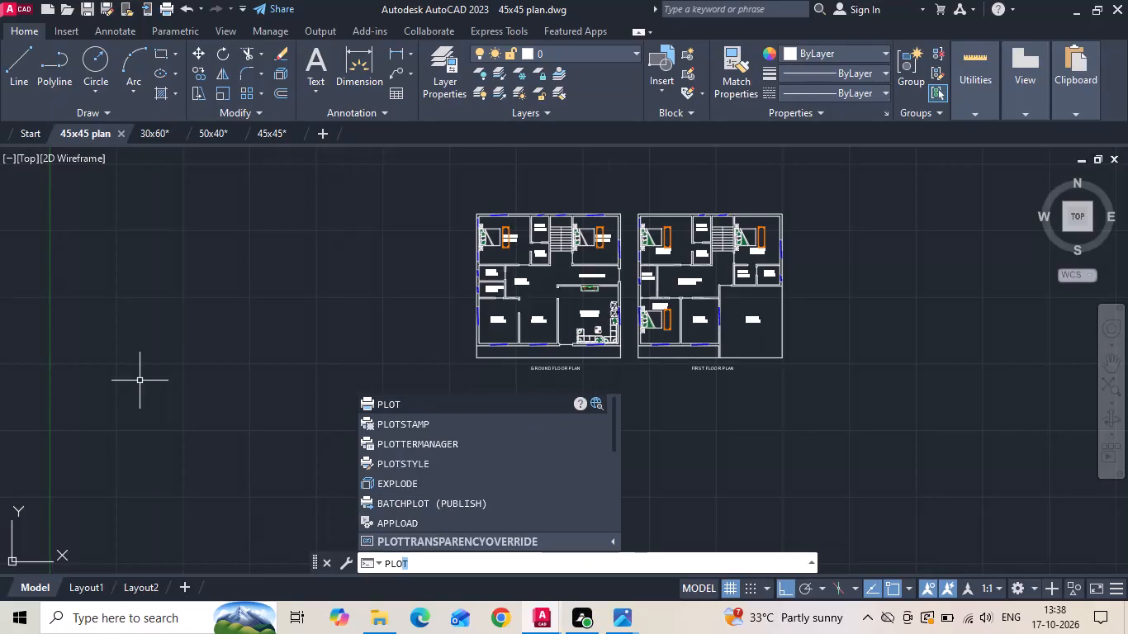
# Set up a single-sheet plot using the previous plot settings, with a plot window around both floor plans and their titles.
pyautogui.click(404, 408)
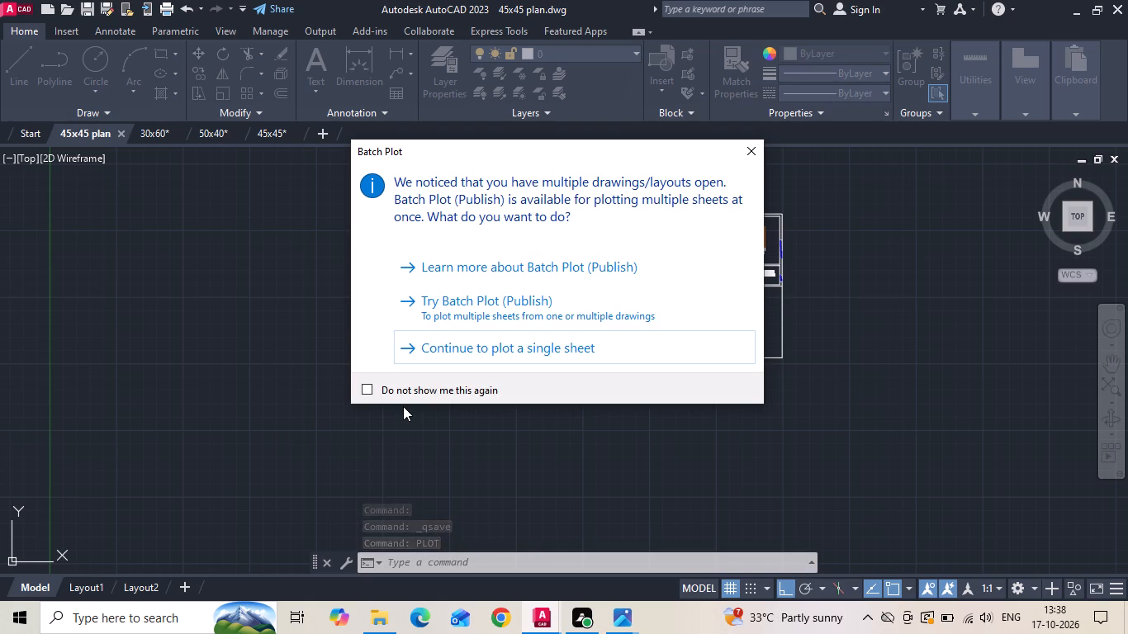
pyautogui.click(415, 352)
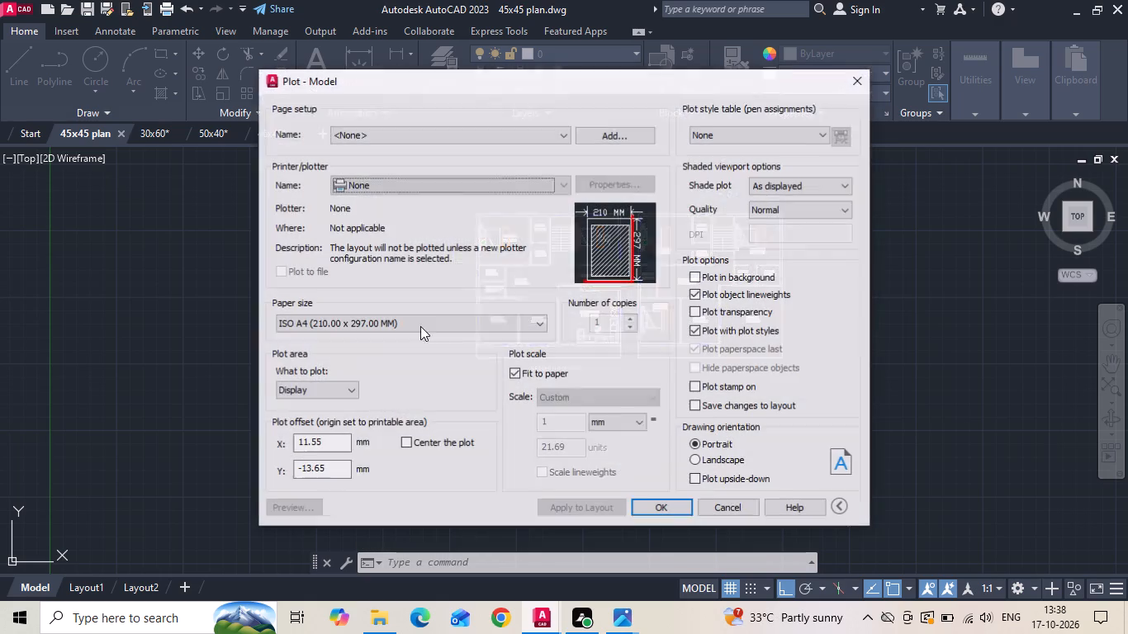
pyautogui.click(472, 139)
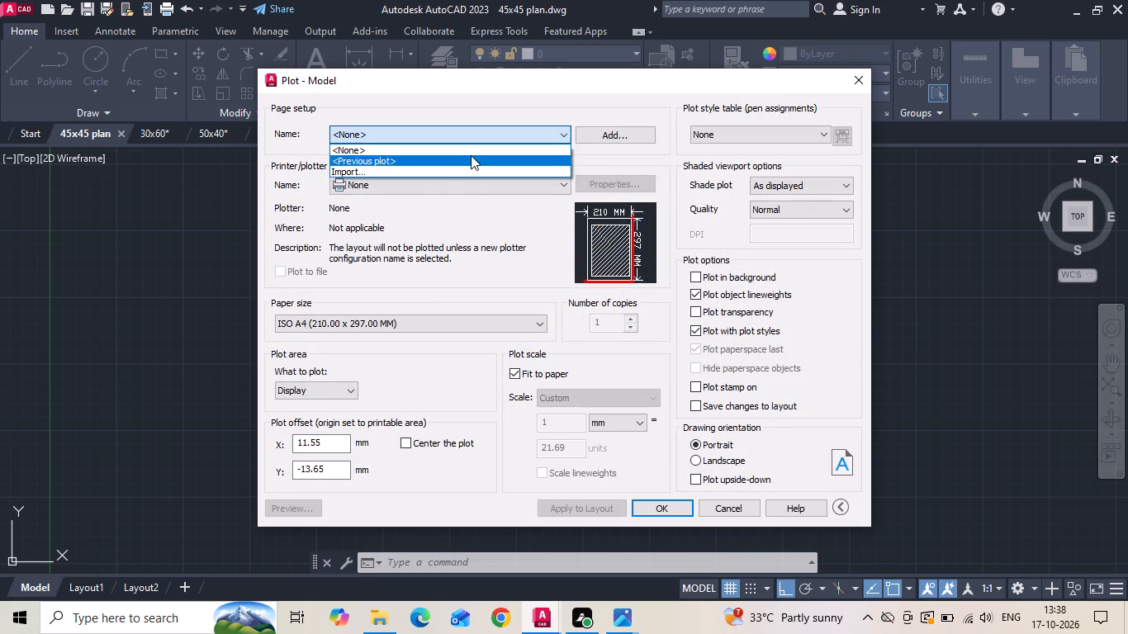
pyautogui.click(471, 155)
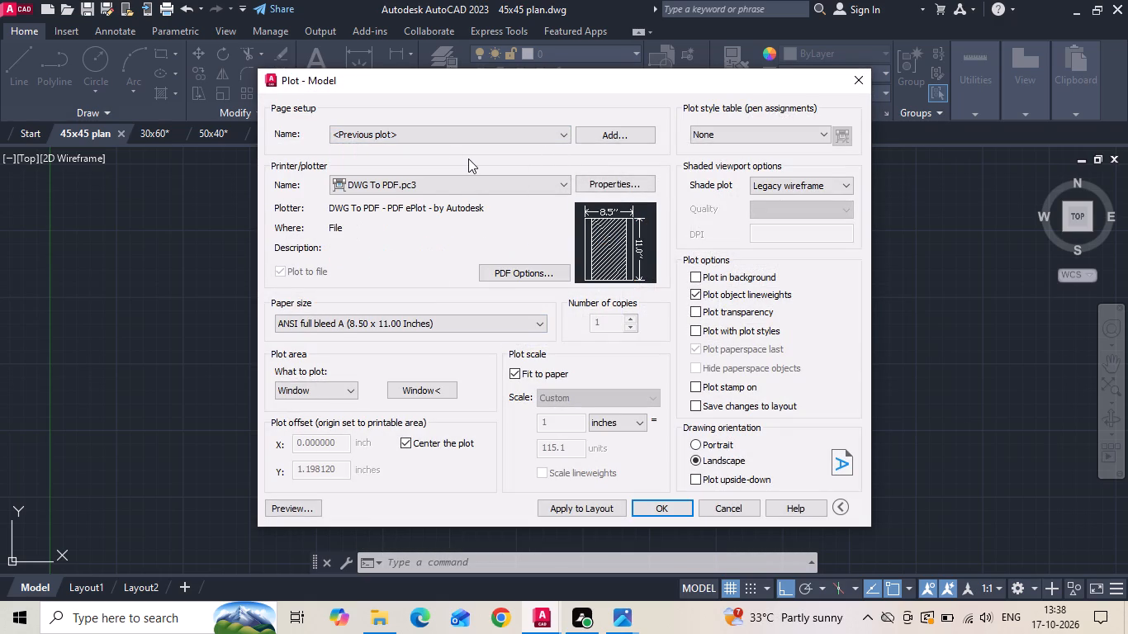
pyautogui.click(439, 389)
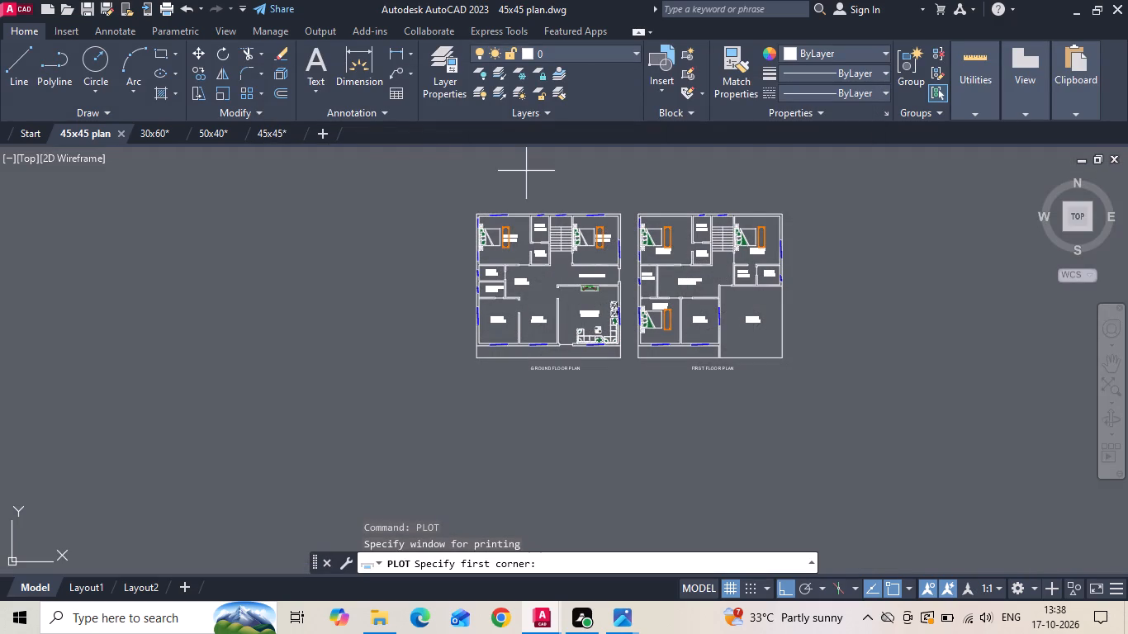
pyautogui.scroll(1, 451, 226)
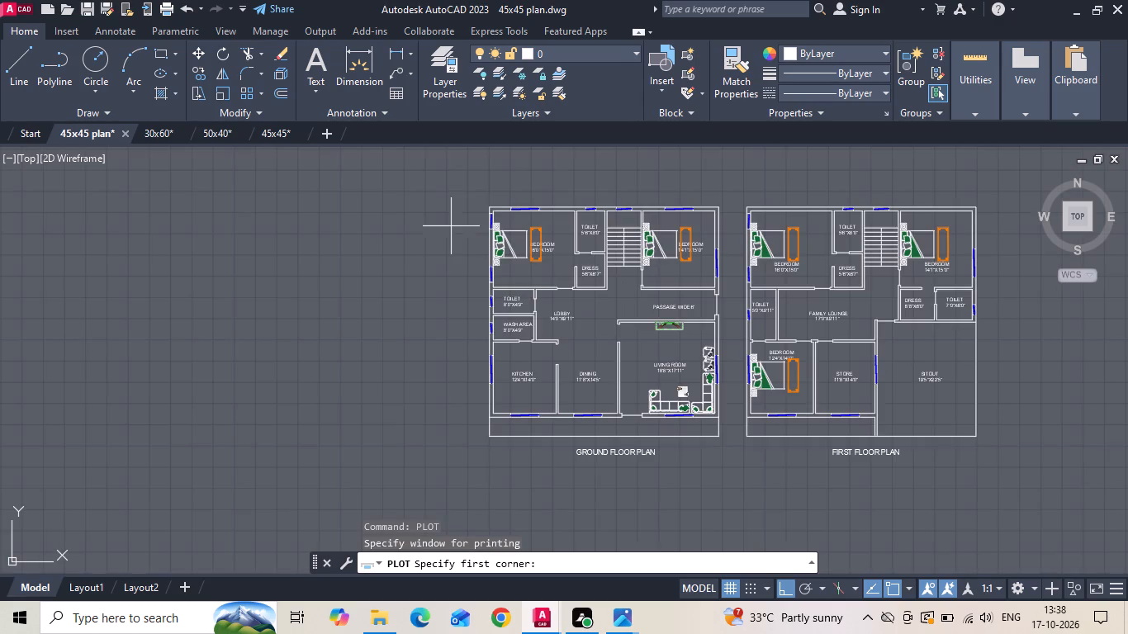
pyautogui.click(475, 200)
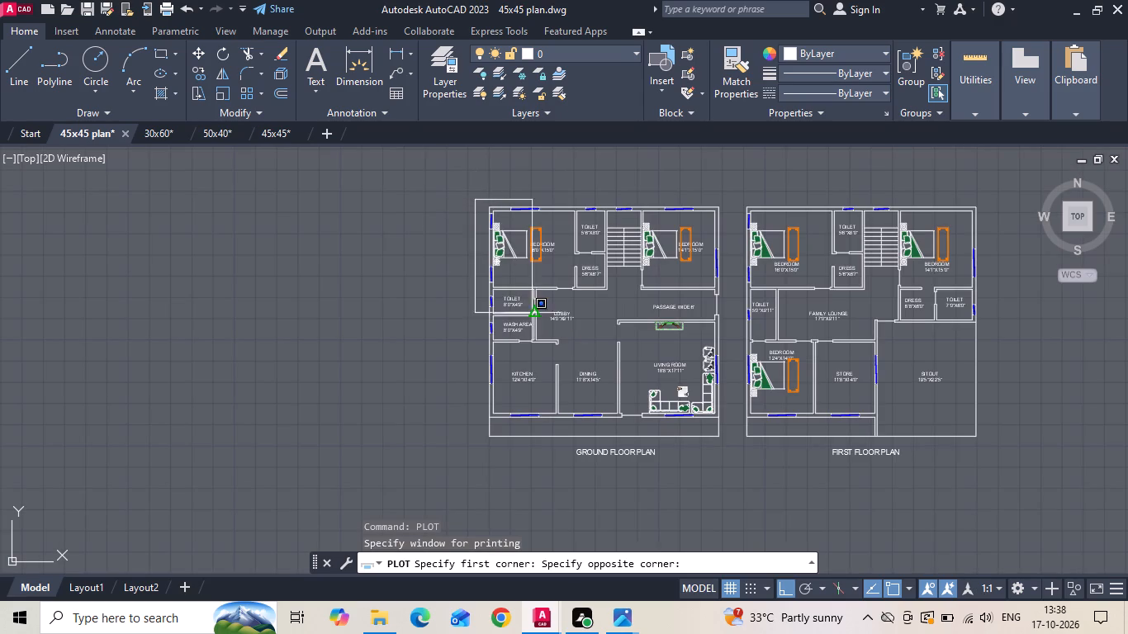
pyautogui.scroll(-1, 562, 345)
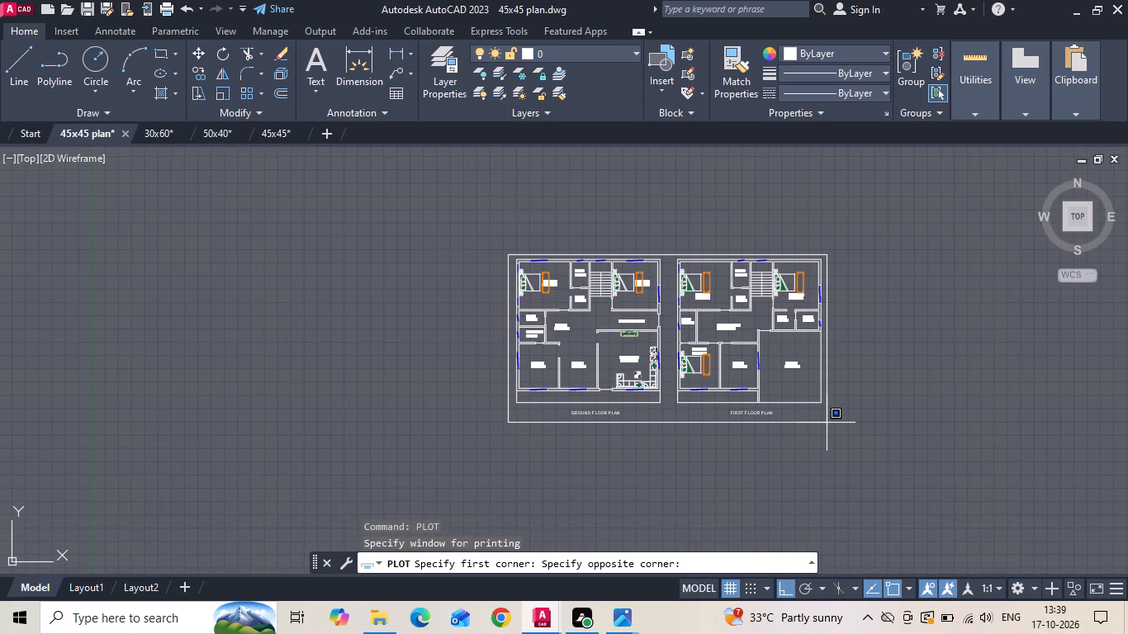
pyautogui.click(827, 423)
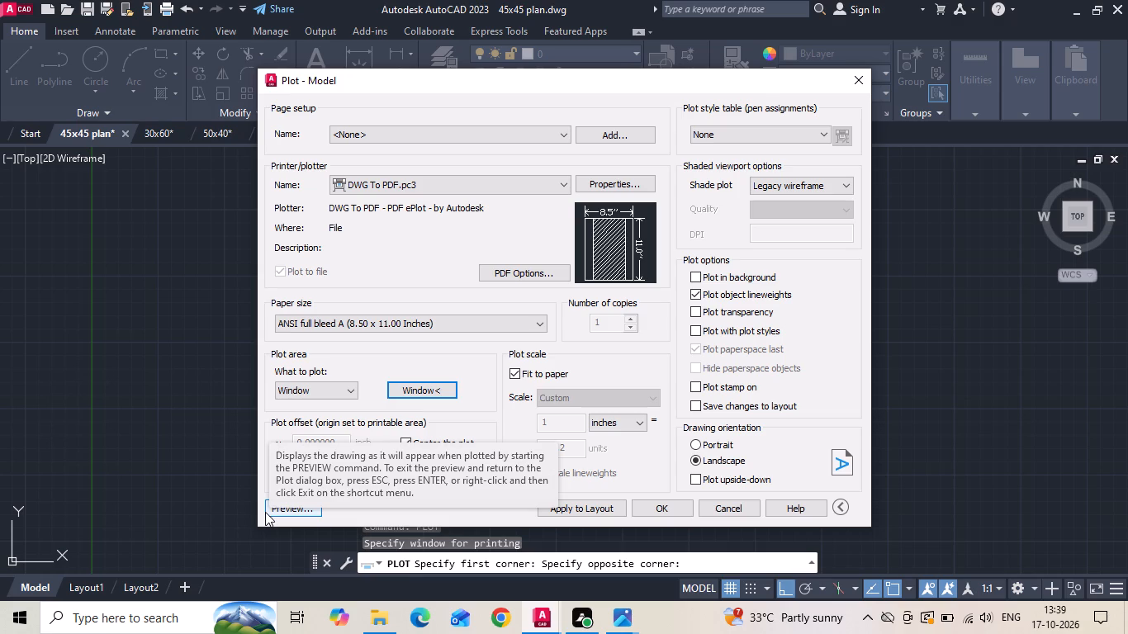
# Preview the plot of the two floor plans.
pyautogui.click(282, 507)
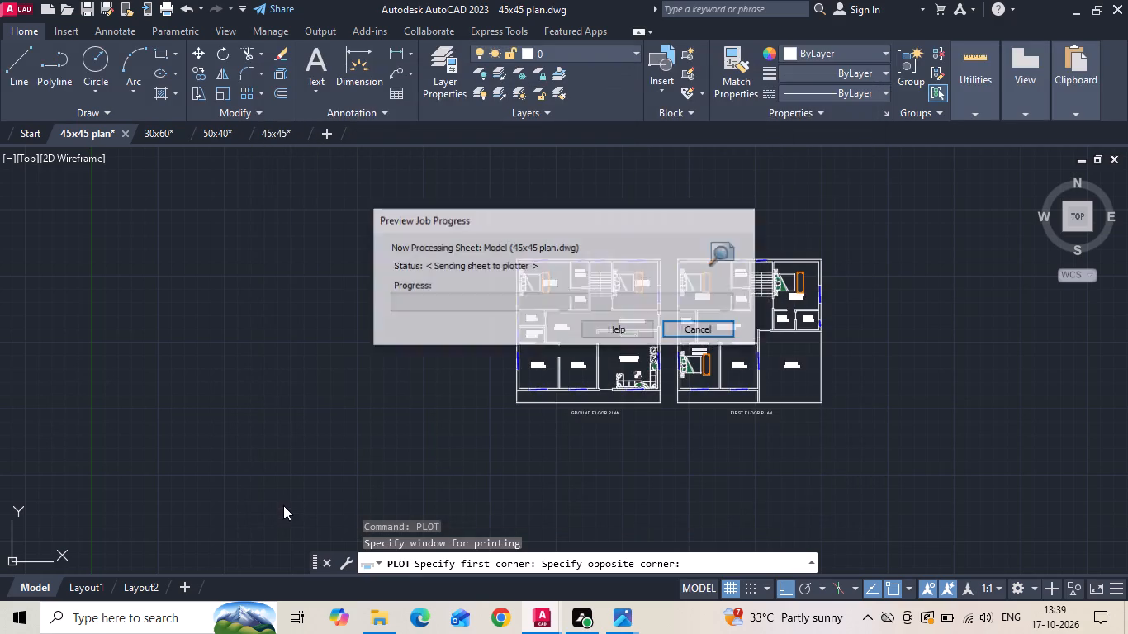
pyautogui.press('space')
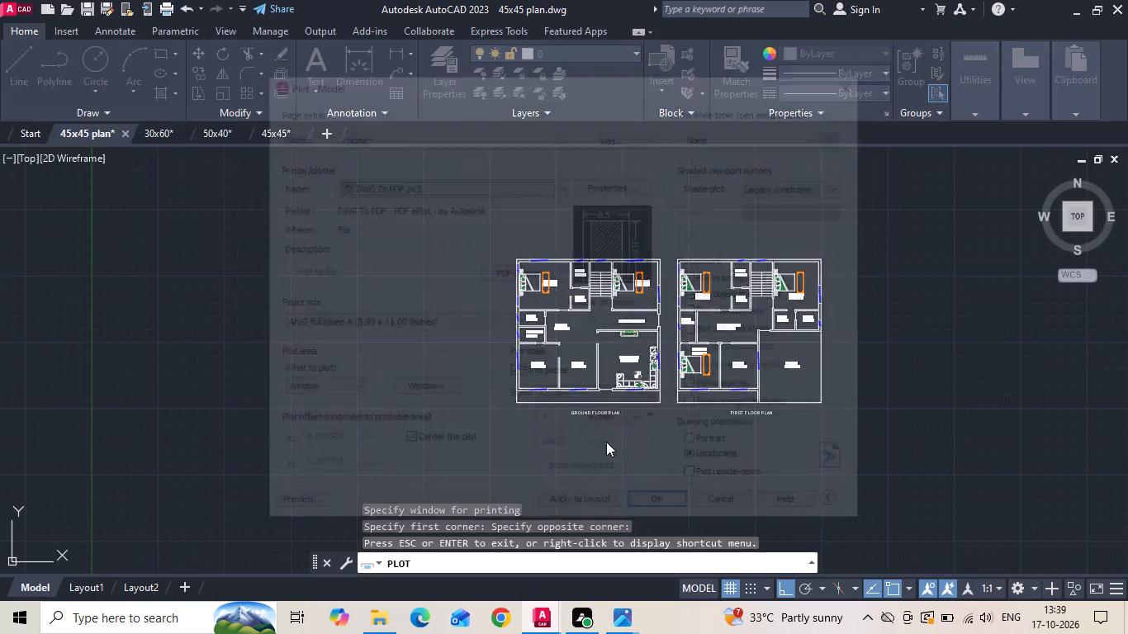
# Plot the sheet to a PDF named 45x45 plan 1 in the INTERNSHIP folder on the Desktop.
pyautogui.click(643, 503)
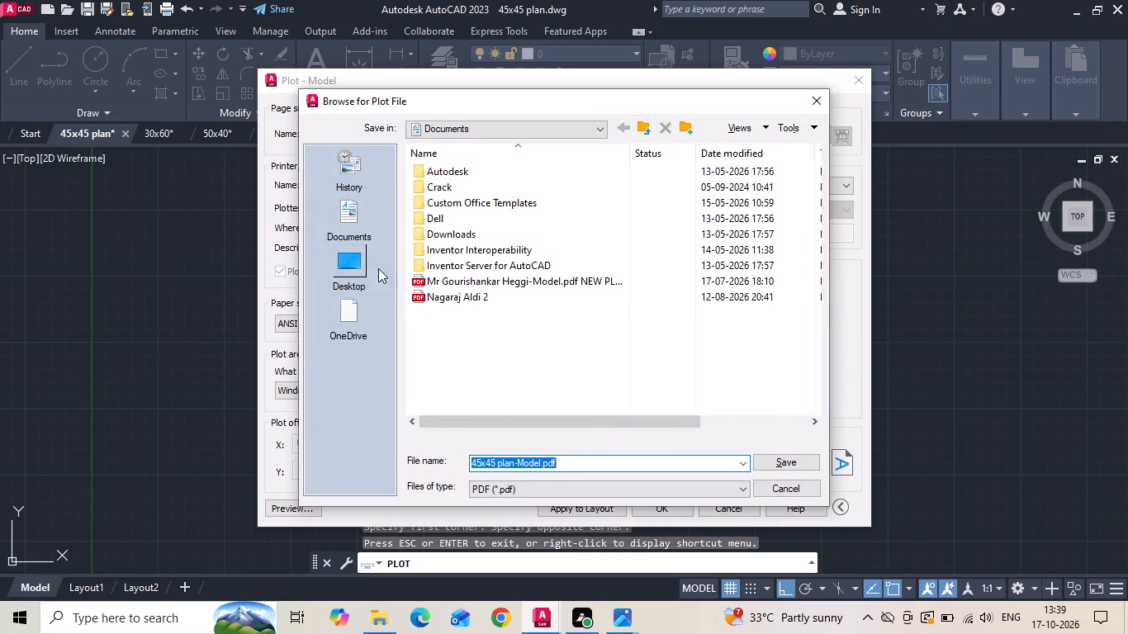
pyautogui.doubleClick(370, 267)
pyautogui.press('space')
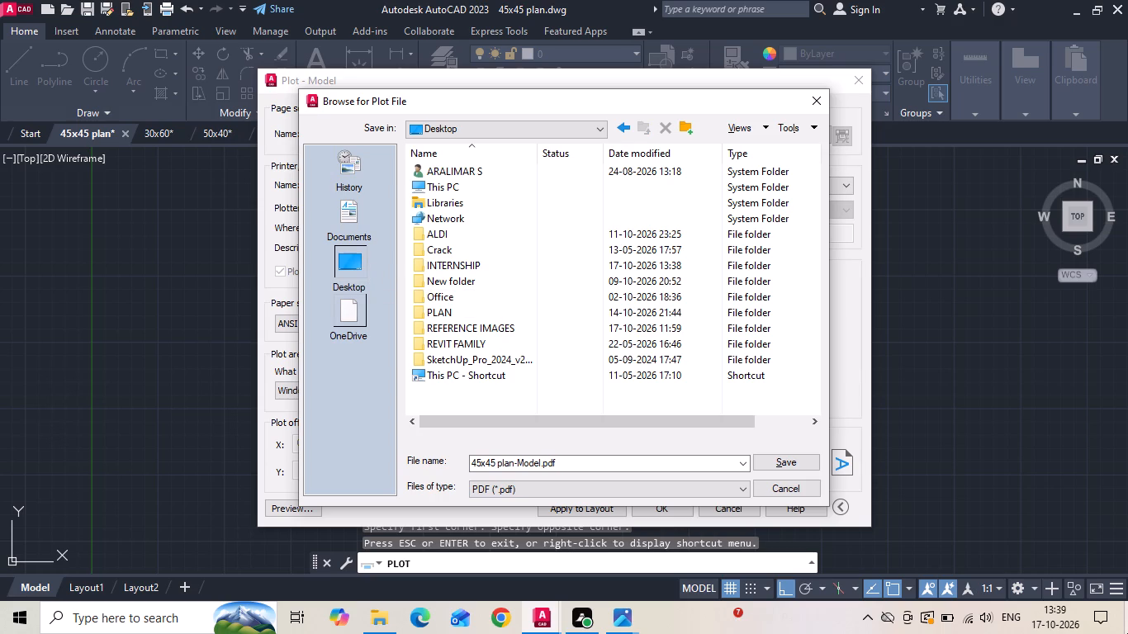
pyautogui.press('space')
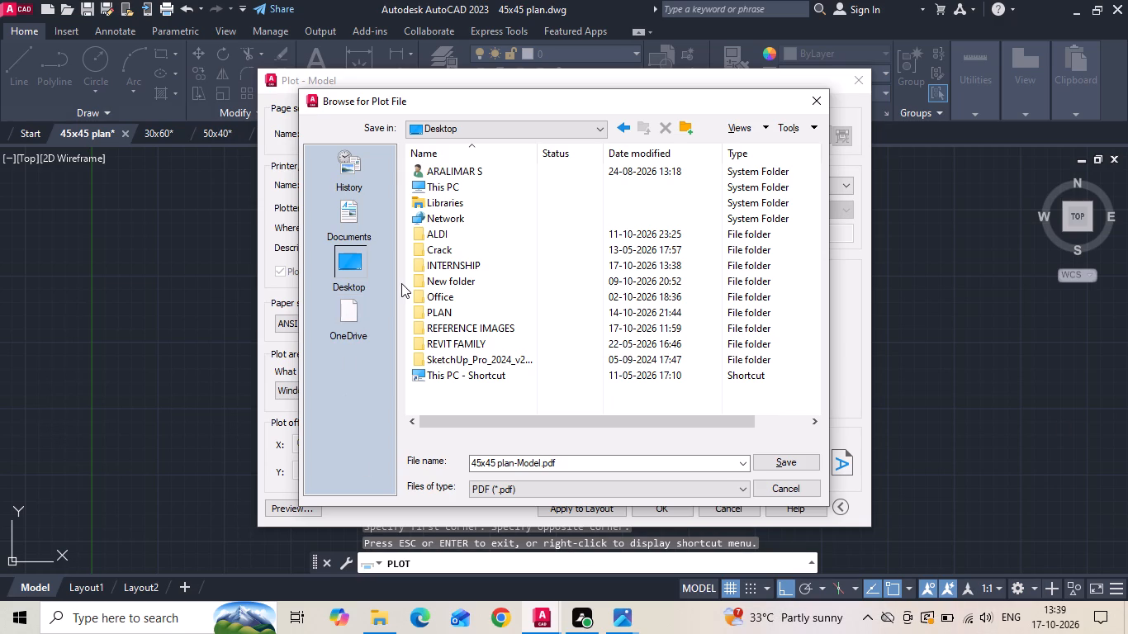
pyautogui.doubleClick(467, 263)
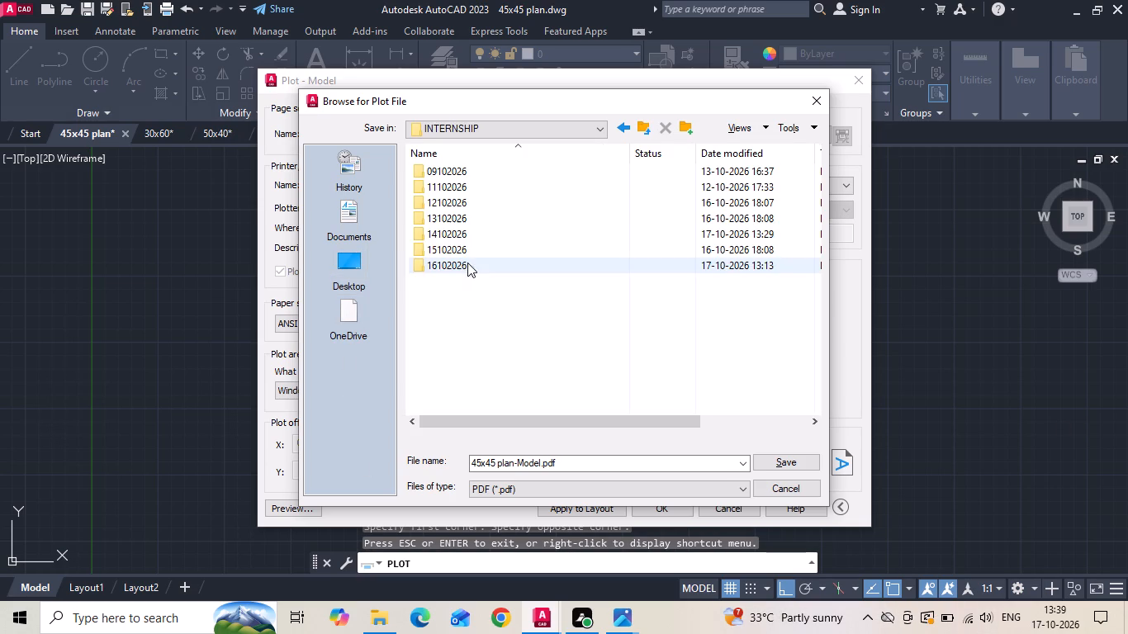
pyautogui.click(580, 457)
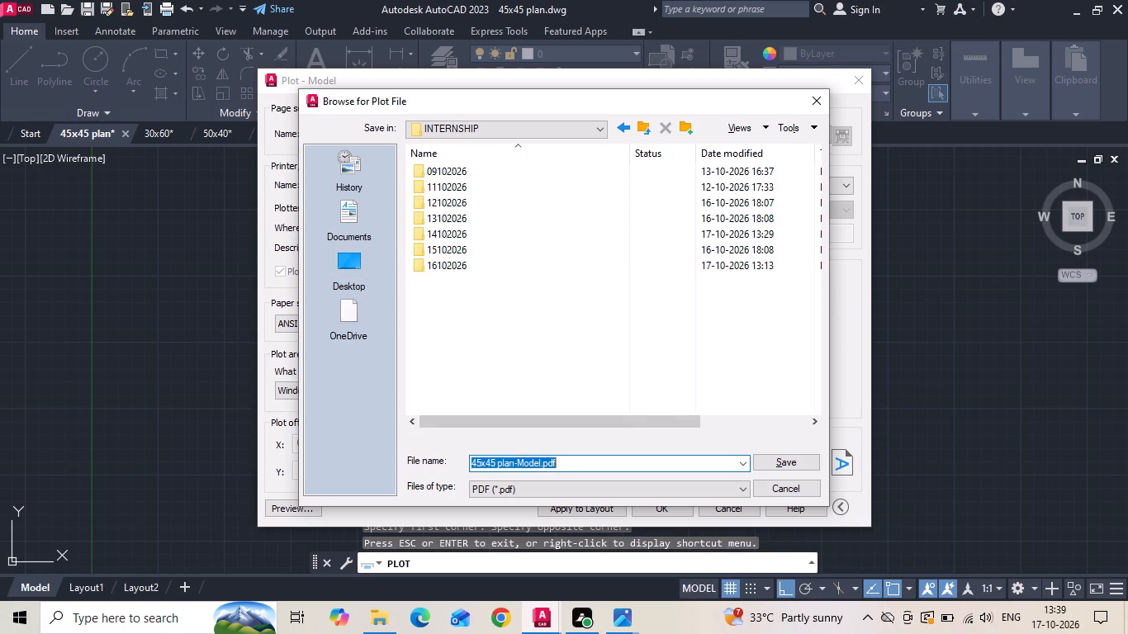
pyautogui.click(584, 463)
pyautogui.press('BackSpace')
pyautogui.press('BackSpace')
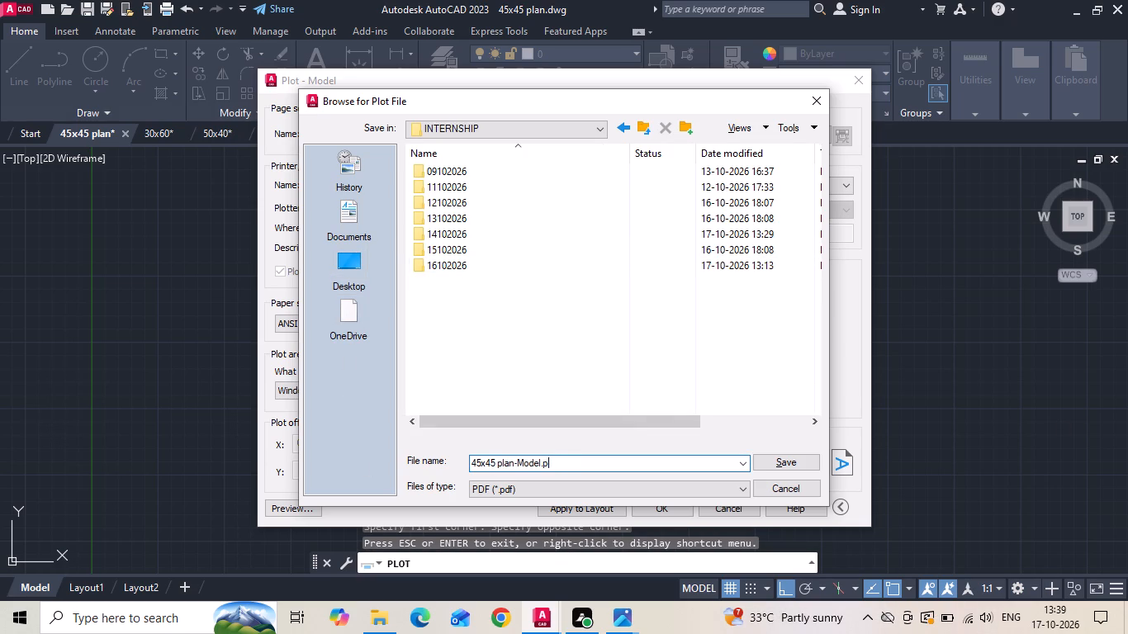
pyautogui.press('BackSpace')
pyautogui.press('BackSpace')
pyautogui.press('BackSpace')
pyautogui.press('BackSpace')
pyautogui.press('BackSpace')
pyautogui.press('BackSpace')
pyautogui.press('BackSpace')
pyautogui.press('BackSpace')
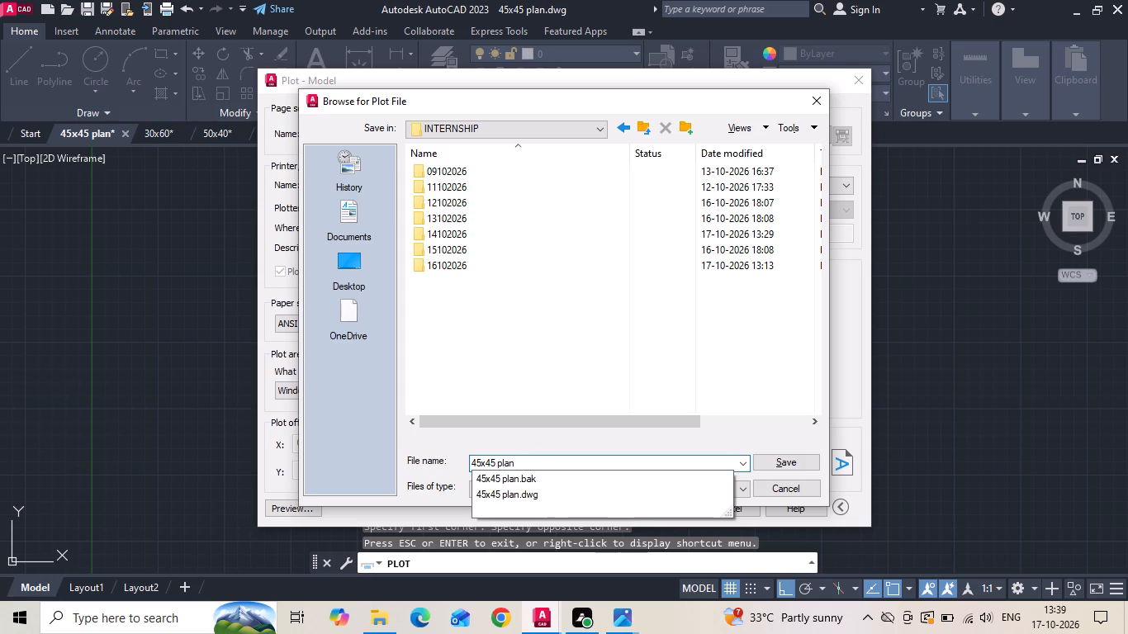
pyautogui.press('space')
pyautogui.write('1')
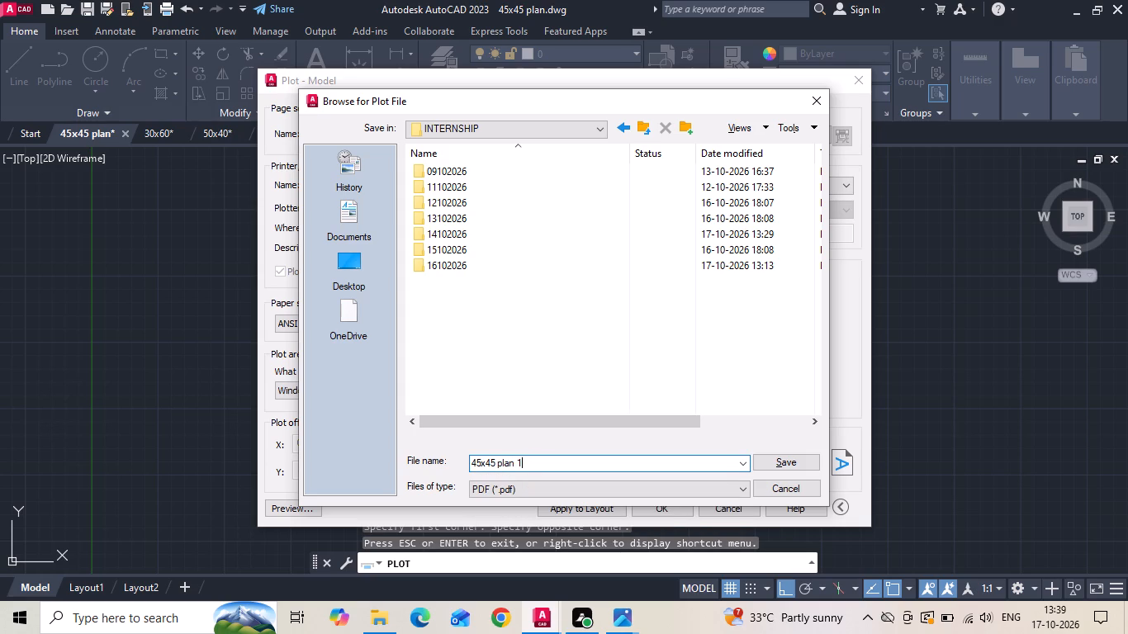
pyautogui.click(775, 458)
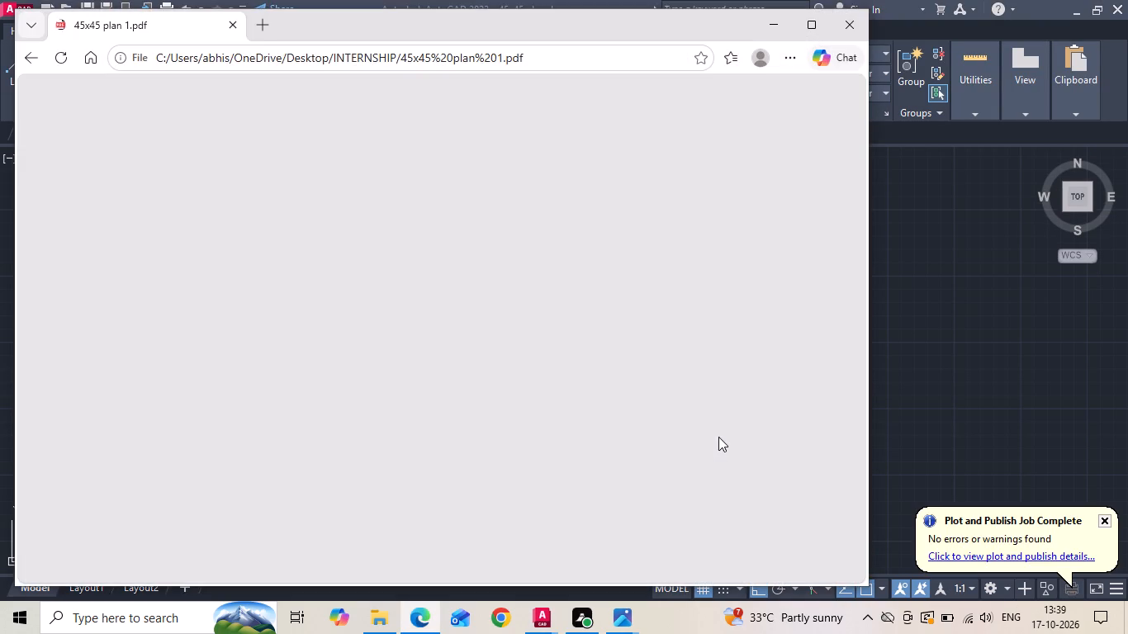
# Close the plotted 45x45 plan 1 PDF in Edge and return to AutoCAD.
pyautogui.hotkey('ctrl', 's')
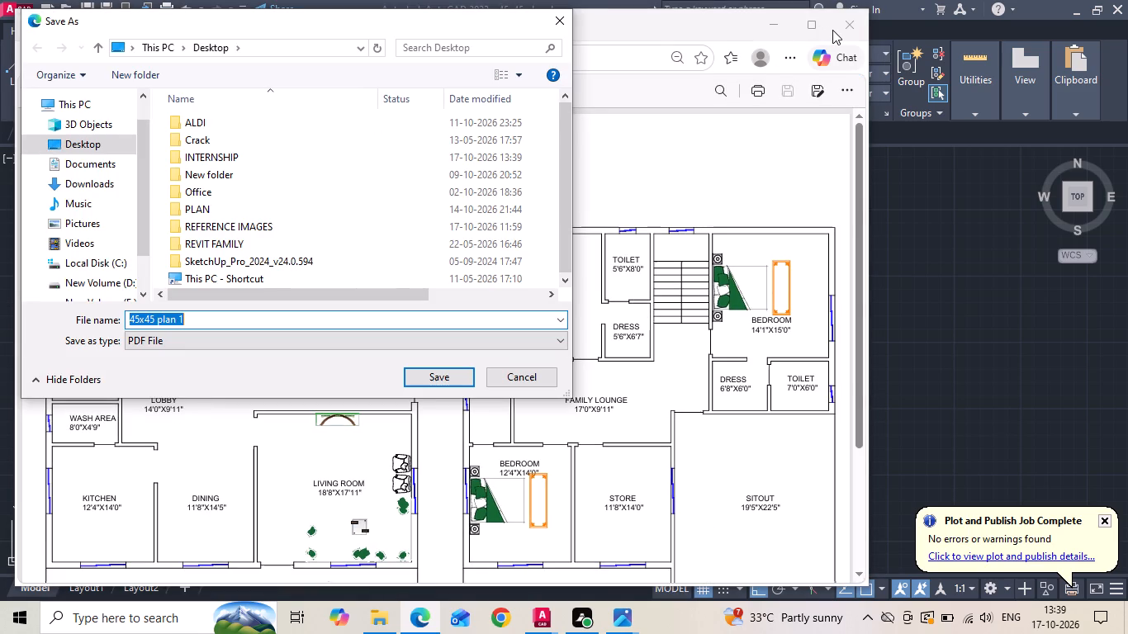
pyautogui.click(557, 21)
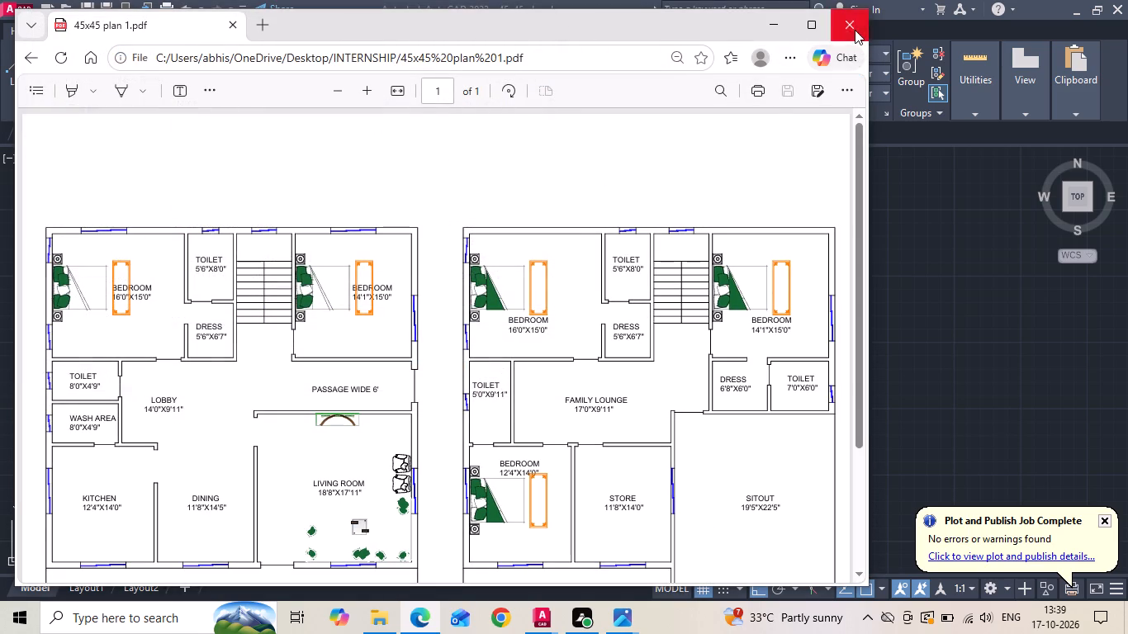
pyautogui.click(855, 30)
# Save the 45x45 plan drawing.
pyautogui.hotkey('ctrl', 's')
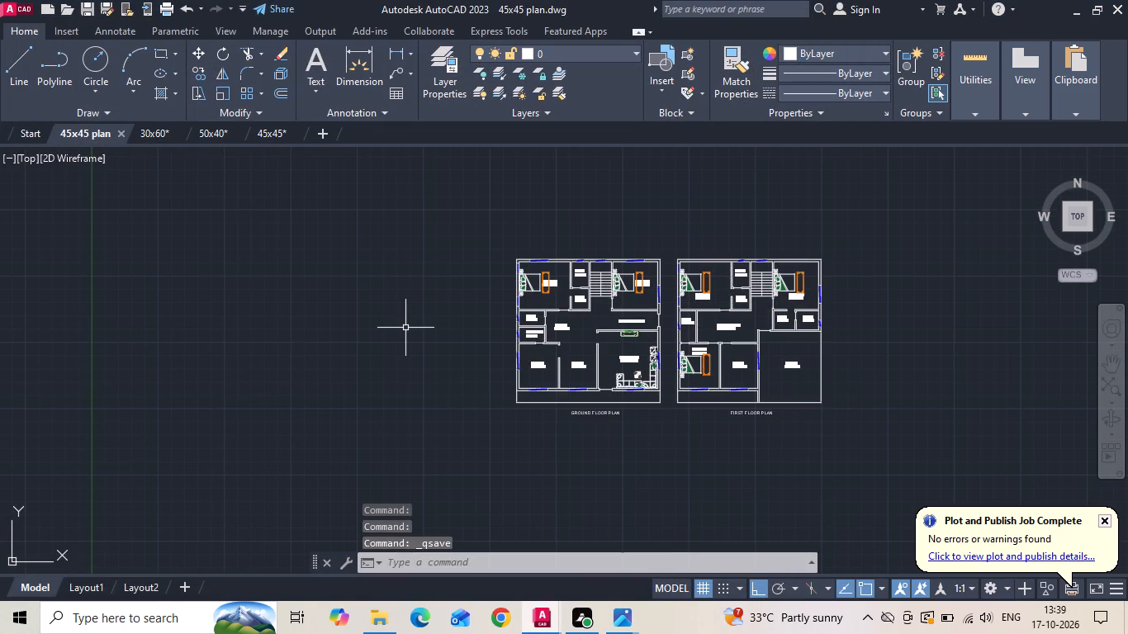
# Turn off command log recording with the LOGFILEOFF command.
pyautogui.write('LOF')
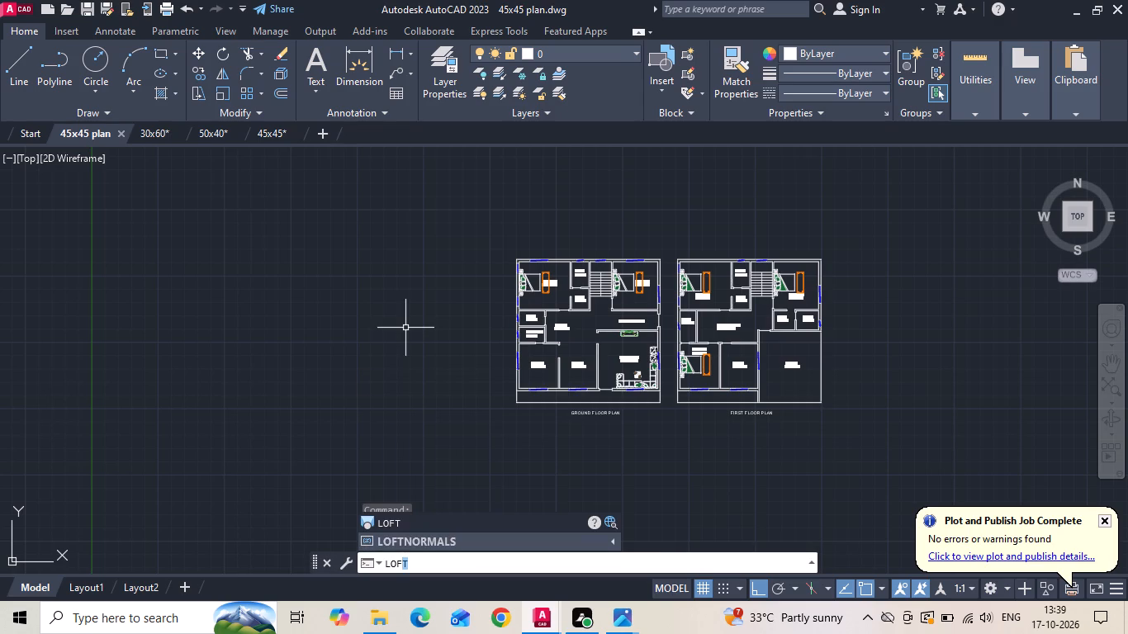
pyautogui.press('BackSpace')
pyautogui.press('BackSpace')
pyautogui.press('g')
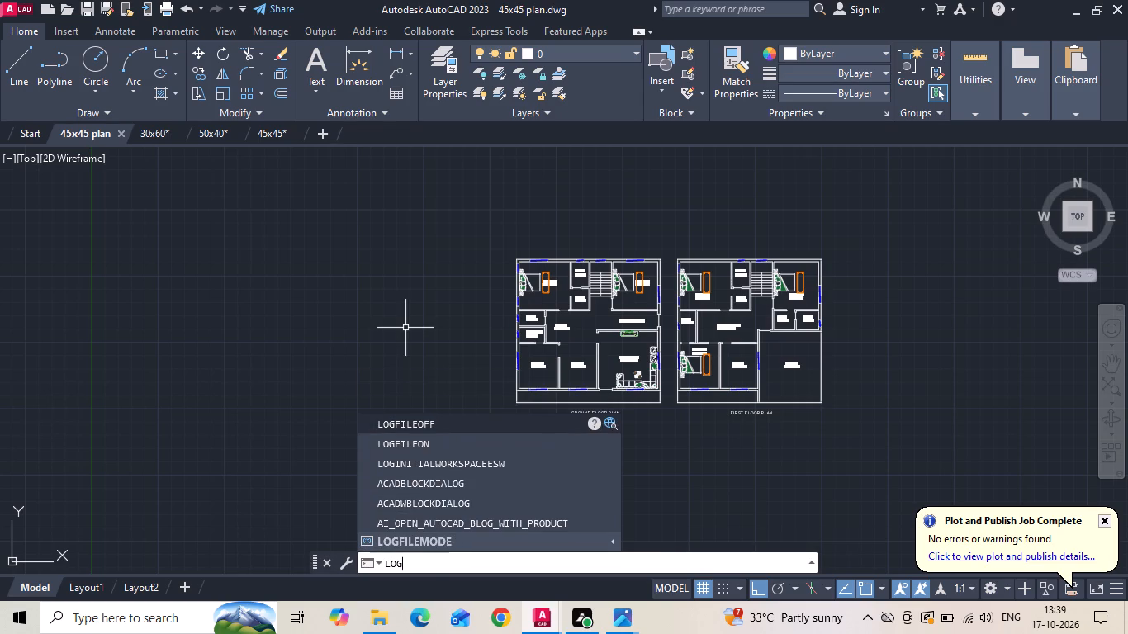
pyautogui.click(411, 424)
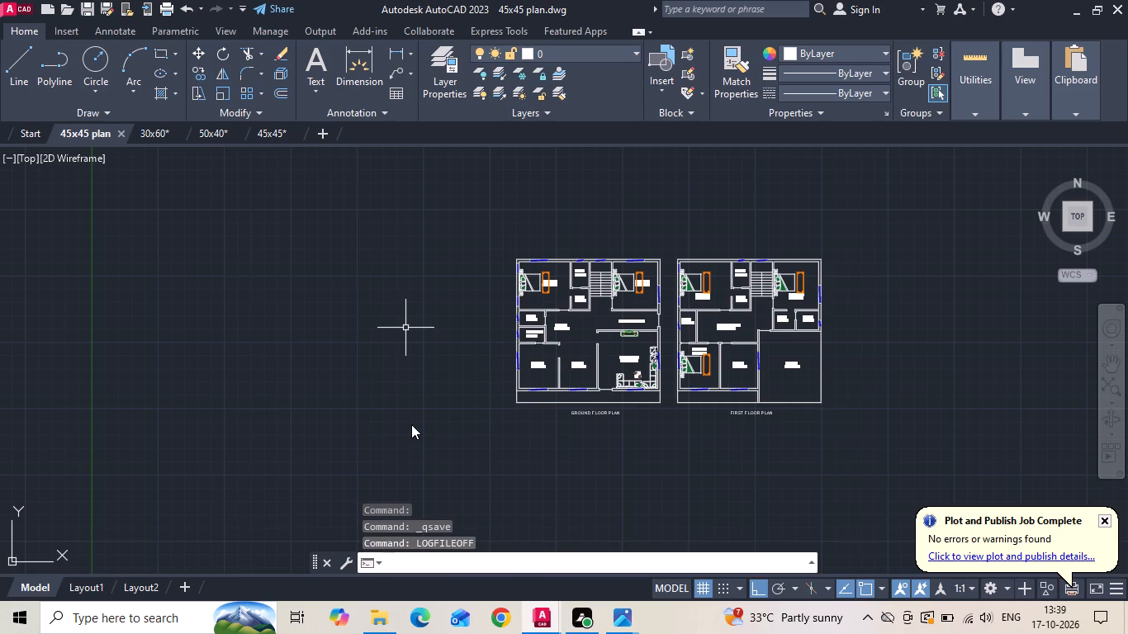